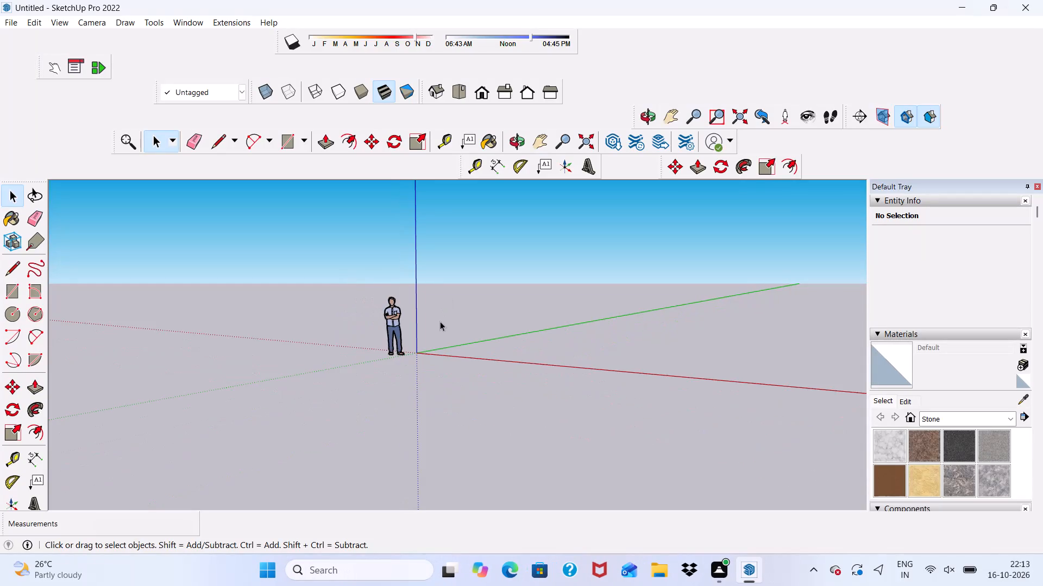
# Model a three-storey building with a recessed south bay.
# Draw a 30' by 30' rectangle on the ground plane beside the origin.
pyautogui.scroll(-3, 440, 321)
pyautogui.moveTo(440, 321); pyautogui.dragTo(566, 340, button='middle')
pyautogui.scroll(11, 590, 326)
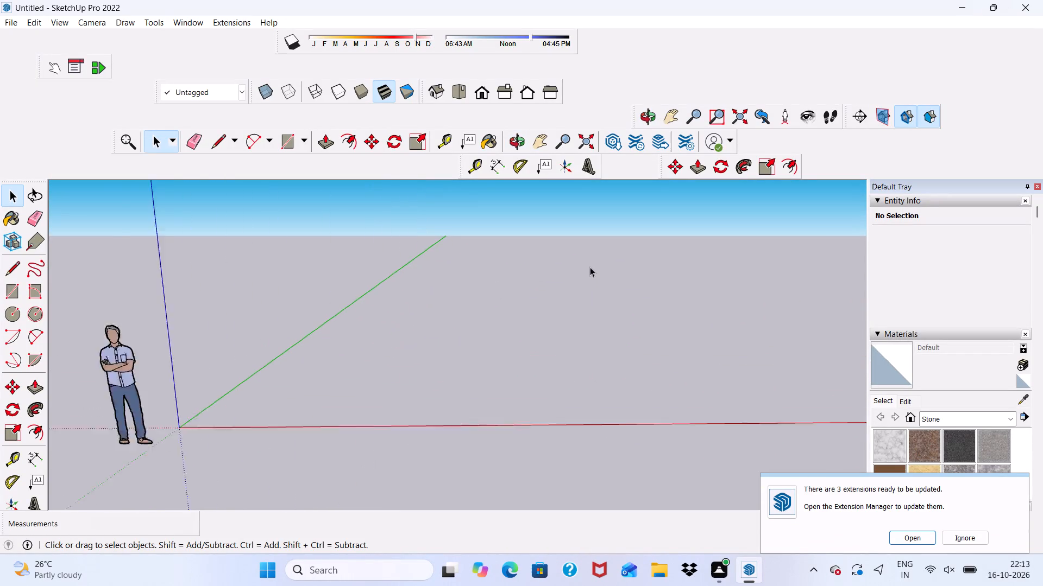
pyautogui.scroll(1, 590, 267)
pyautogui.scroll(-5, 585, 266)
pyautogui.moveTo(510, 268); pyautogui.dragTo(564, 262, button='middle')
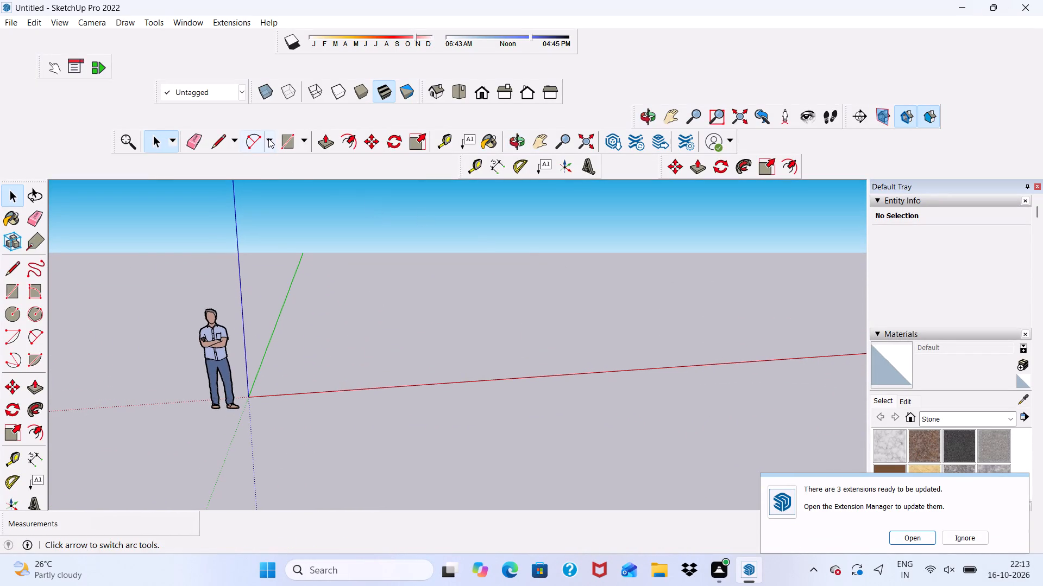
pyautogui.click(293, 148)
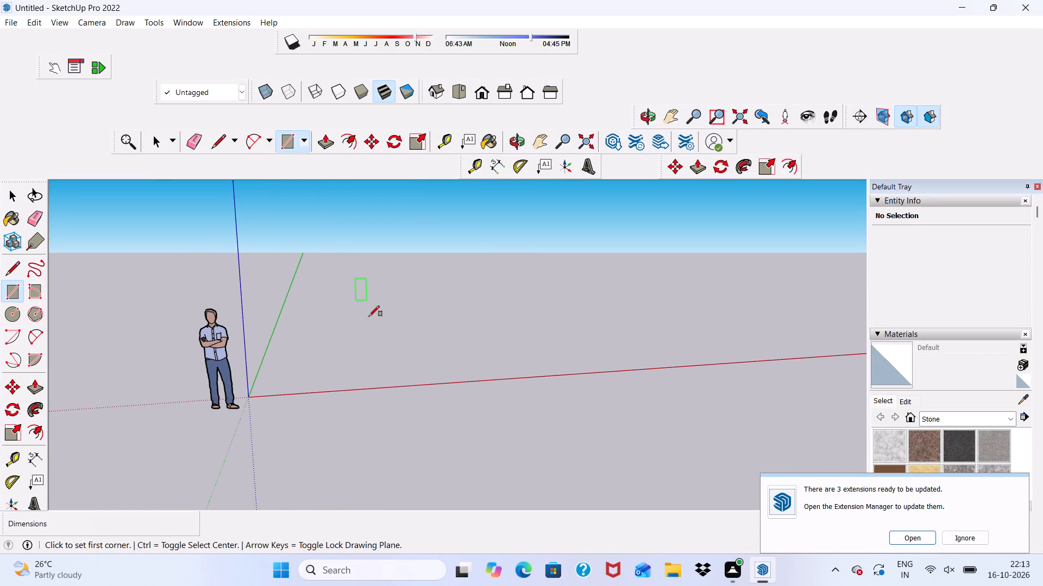
pyautogui.scroll(9, 451, 321)
pyautogui.scroll(-6, 398, 284)
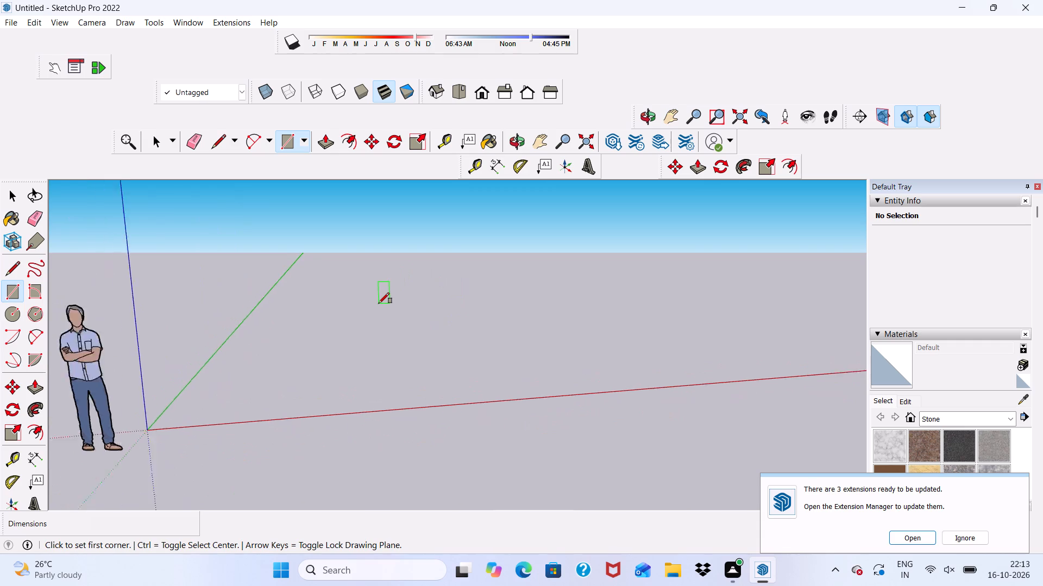
pyautogui.scroll(-2, 379, 303)
pyautogui.moveTo(378, 303); pyautogui.dragTo(378, 320, button='middle')
pyautogui.scroll(4, 370, 234)
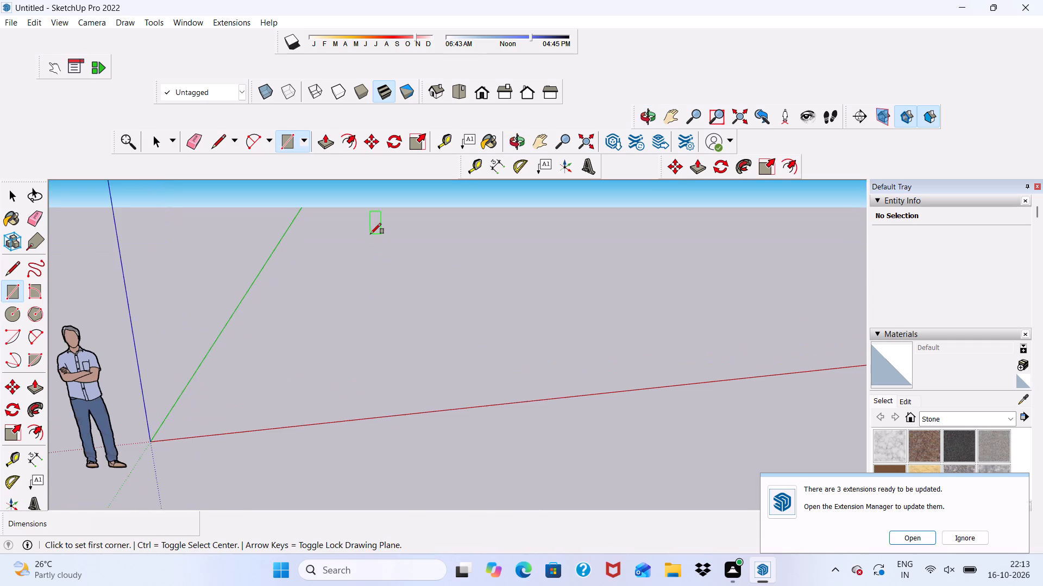
pyautogui.scroll(-2, 370, 234)
pyautogui.scroll(2, 360, 257)
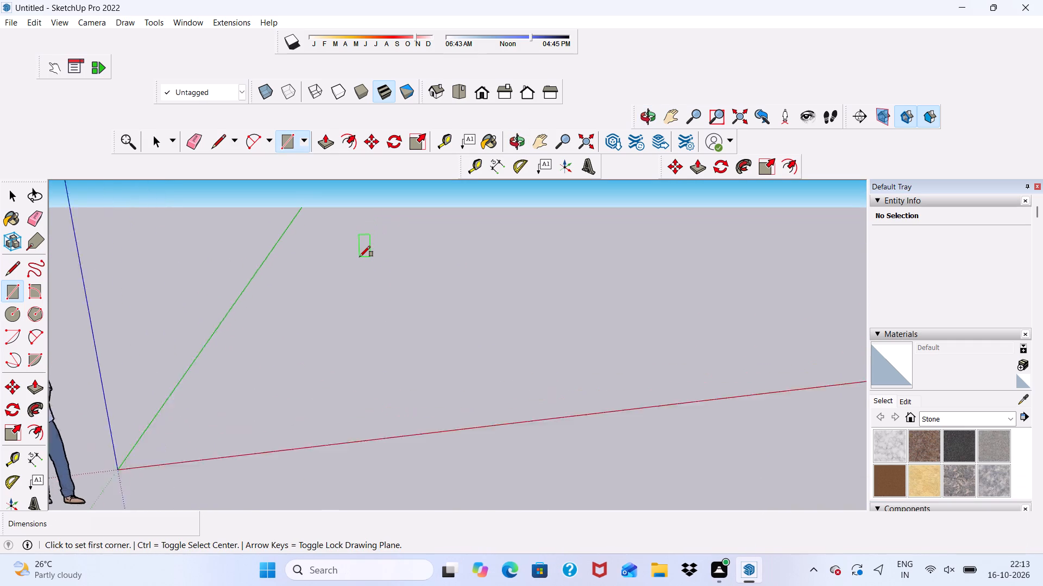
pyautogui.scroll(8, 360, 257)
pyautogui.moveTo(361, 244); pyautogui.dragTo(411, 238, button='middle')
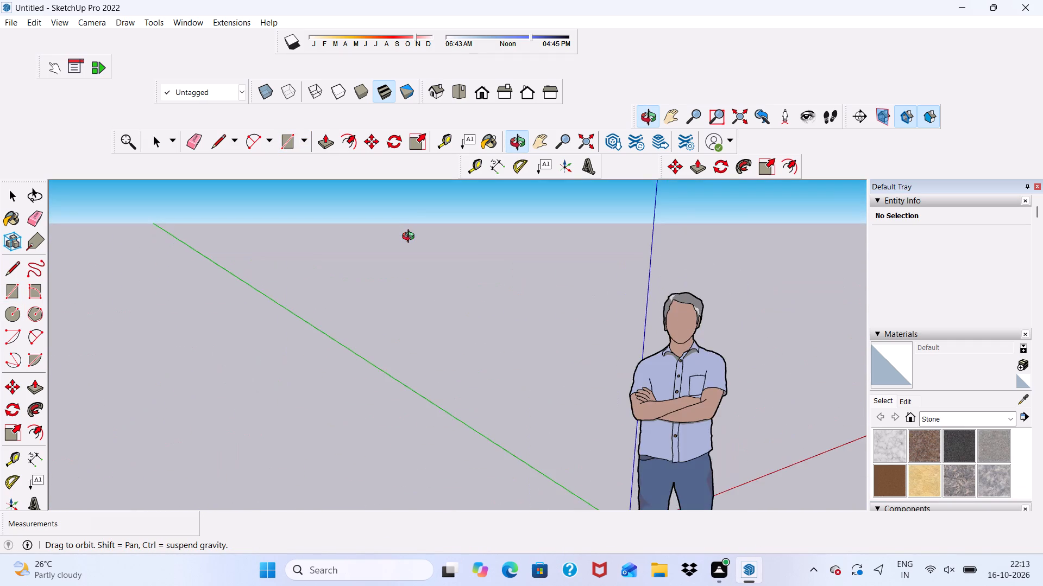
pyautogui.moveTo(411, 238); pyautogui.dragTo(373, 243, button='middle')
pyautogui.click(344, 323)
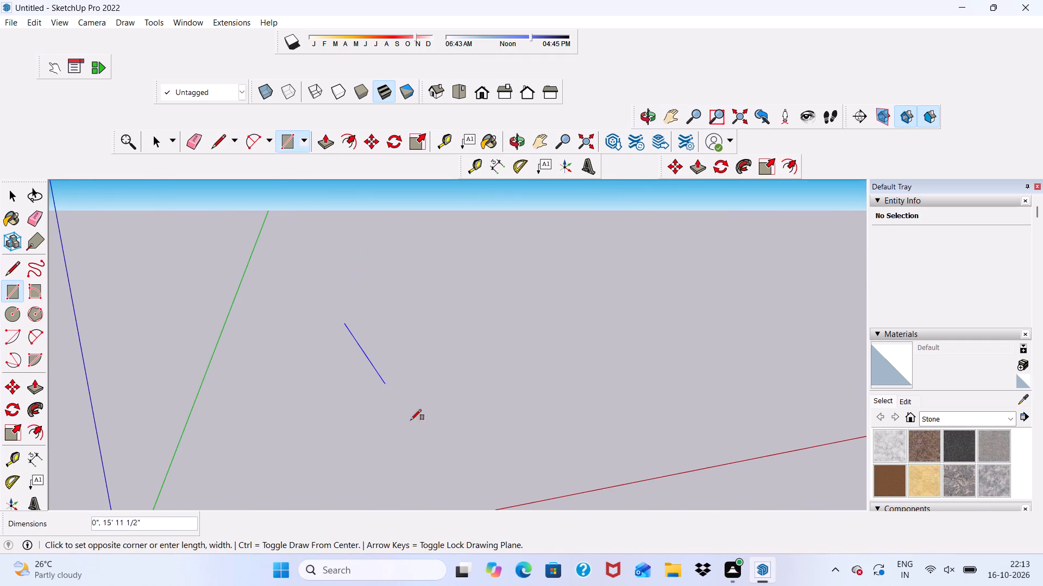
pyautogui.write("30',")
pyautogui.write("30'")
pyautogui.press('Return')
pyautogui.scroll(-7, 583, 471)
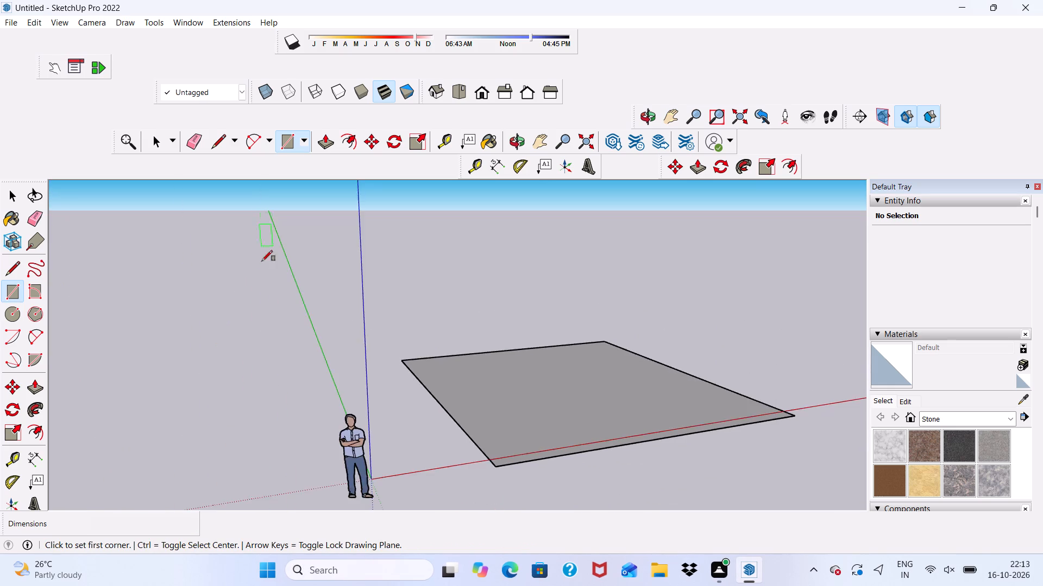
pyautogui.scroll(-3, 262, 261)
pyautogui.moveTo(353, 338); pyautogui.dragTo(273, 456, button='middle')
pyautogui.scroll(-1, 273, 456)
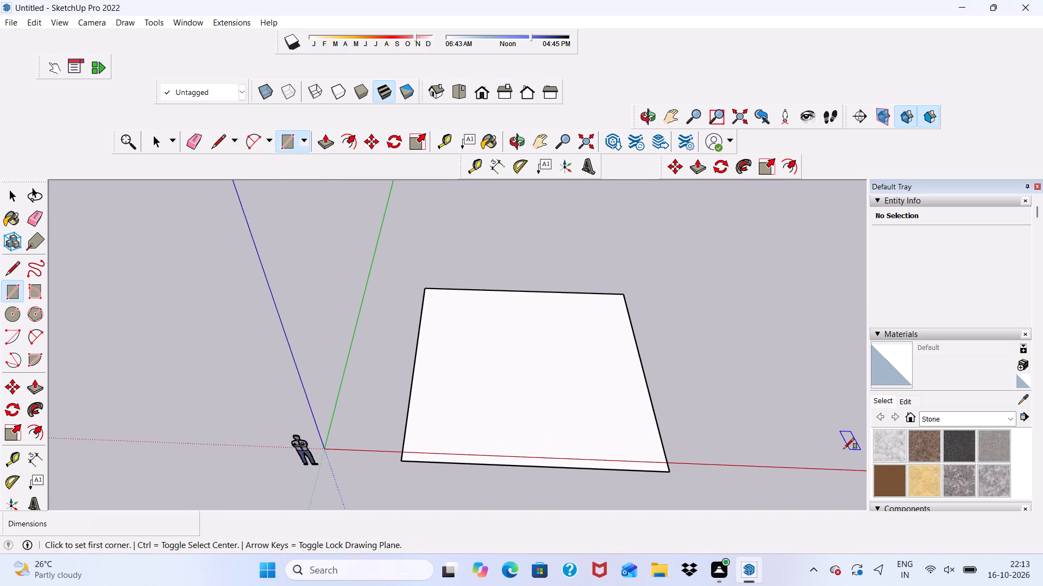
pyautogui.click(844, 449)
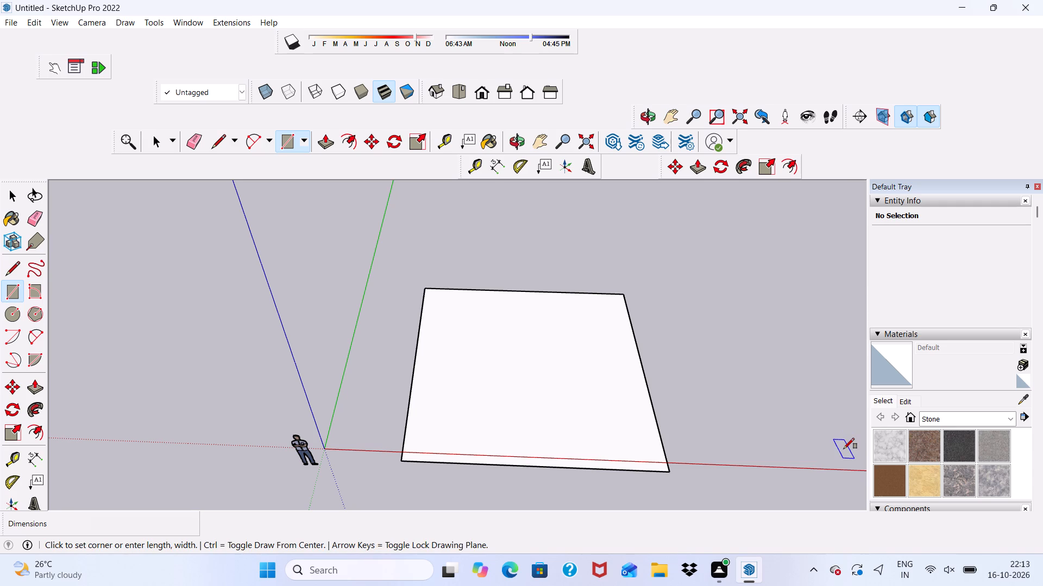
pyautogui.press('space')
# Move the whole square face with its edges about 8' 8" back along the ground, clear of the red axis.
pyautogui.scroll(-1, 844, 449)
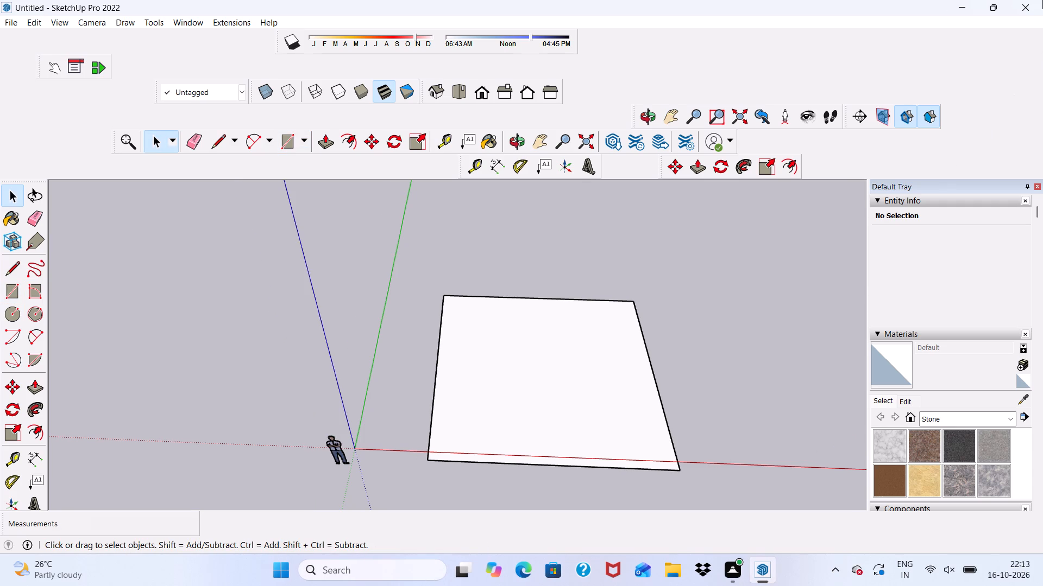
pyautogui.press('space')
pyautogui.doubleClick(582, 362)
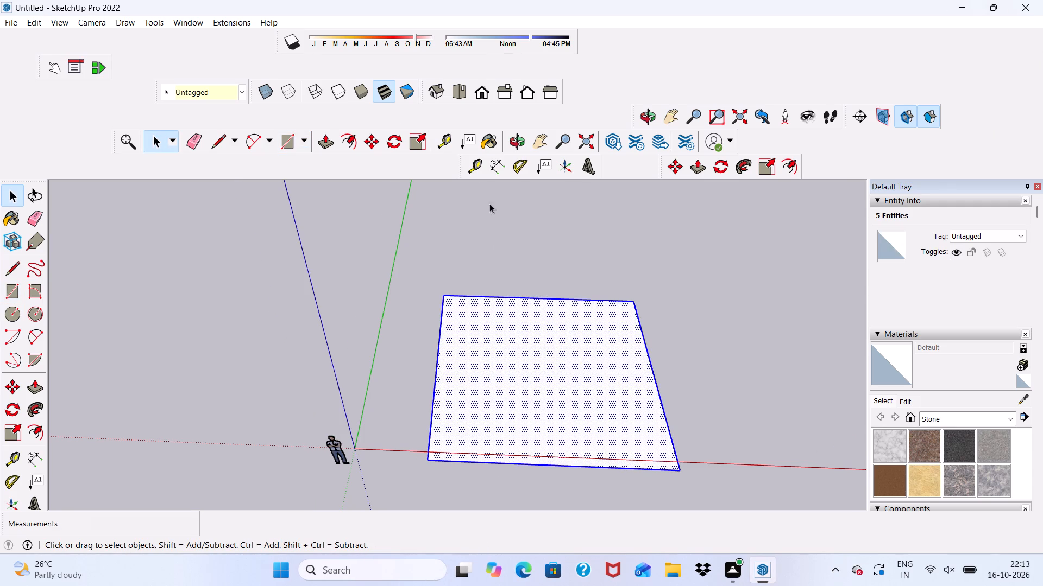
pyautogui.click(365, 149)
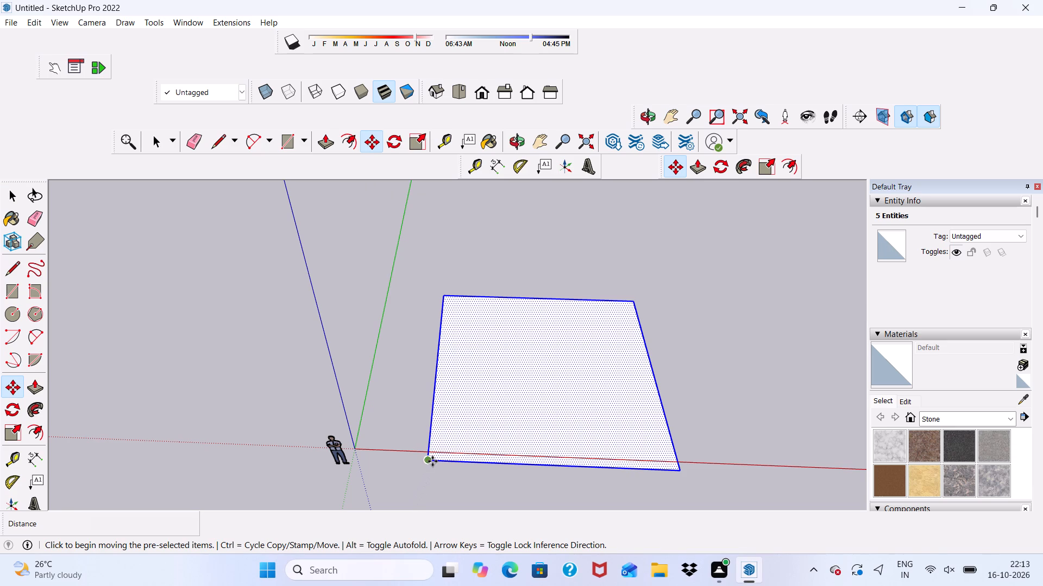
pyautogui.click(432, 461)
pyautogui.click(448, 404)
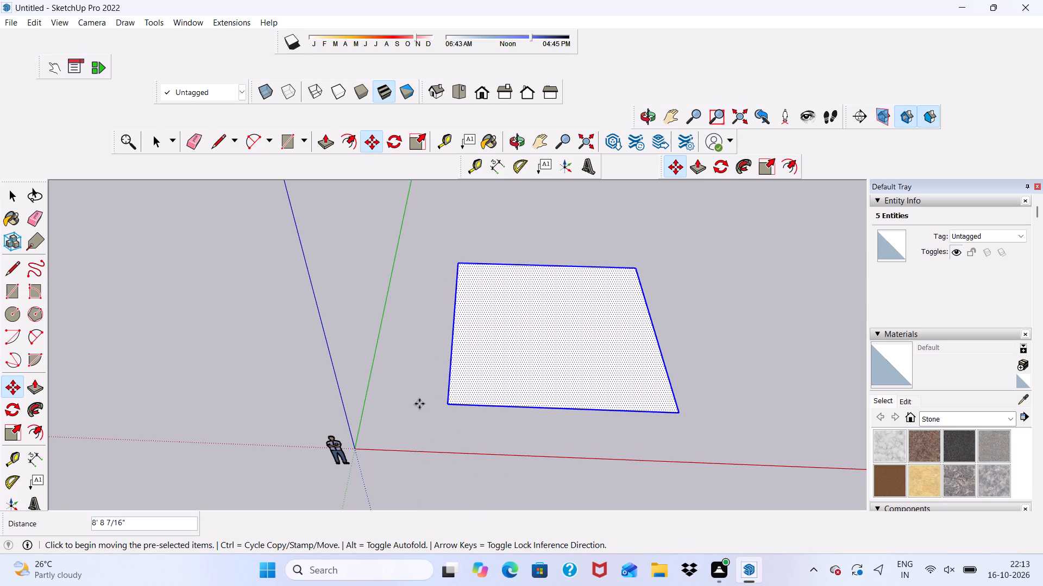
pyautogui.write('n n')
pyautogui.click(419, 403)
# Offset the square's edges inward by 9" to outline the wall thickness.
pyautogui.scroll(-2, 417, 405)
pyautogui.moveTo(417, 406); pyautogui.dragTo(421, 369, button='middle')
pyautogui.scroll(2, 382, 250)
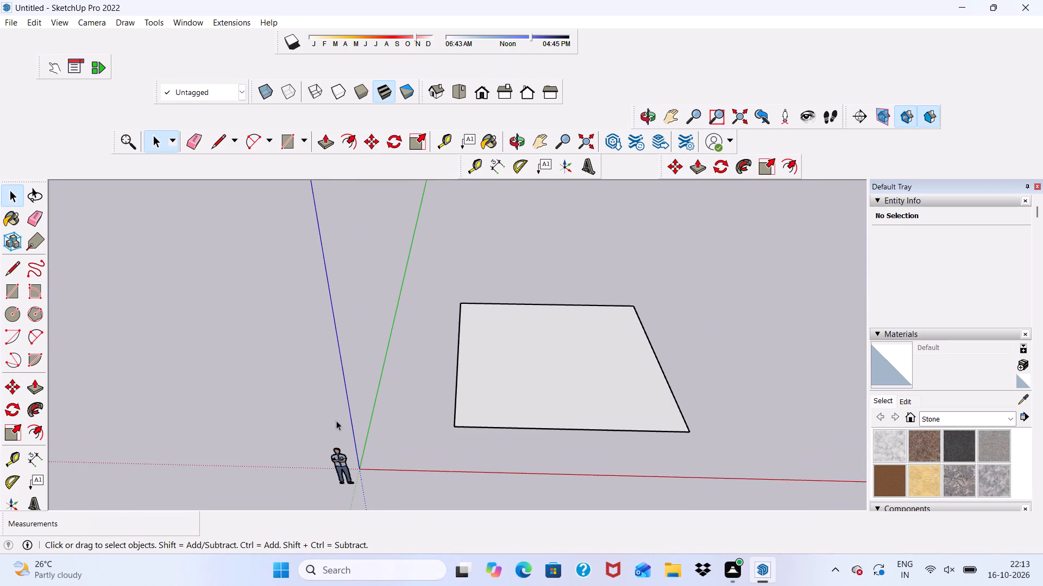
pyautogui.scroll(7, 334, 442)
pyautogui.scroll(-9, 324, 365)
pyautogui.moveTo(426, 455); pyautogui.dragTo(424, 392, button='middle')
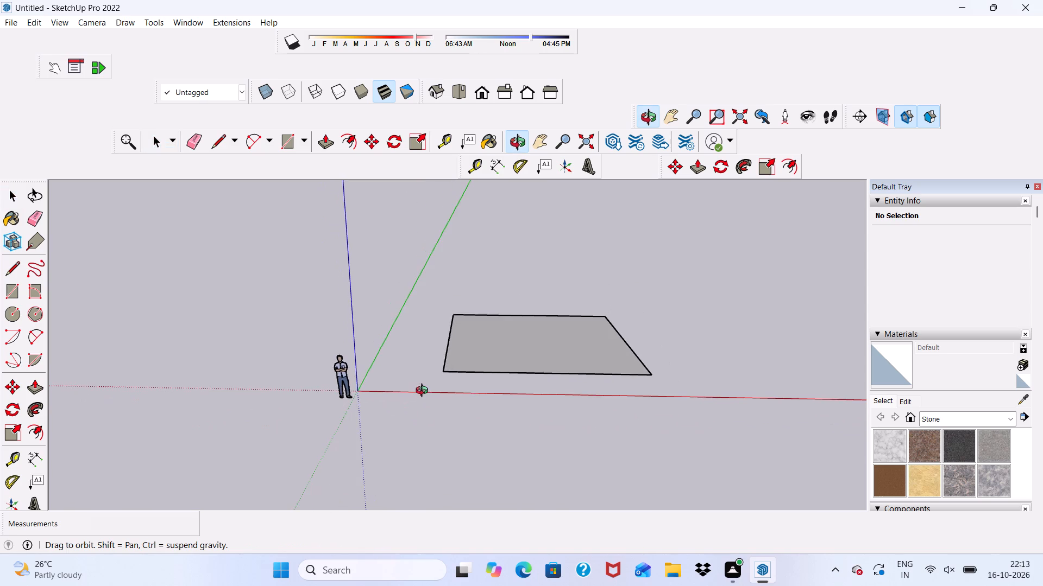
pyautogui.moveTo(424, 392); pyautogui.dragTo(461, 421, button='middle')
pyautogui.scroll(3, 472, 423)
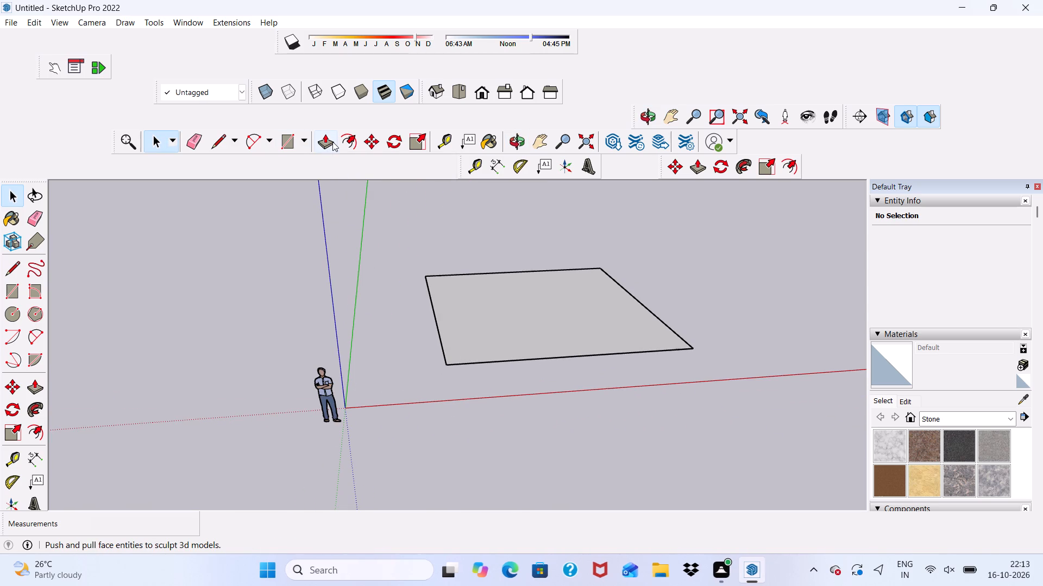
pyautogui.click(344, 134)
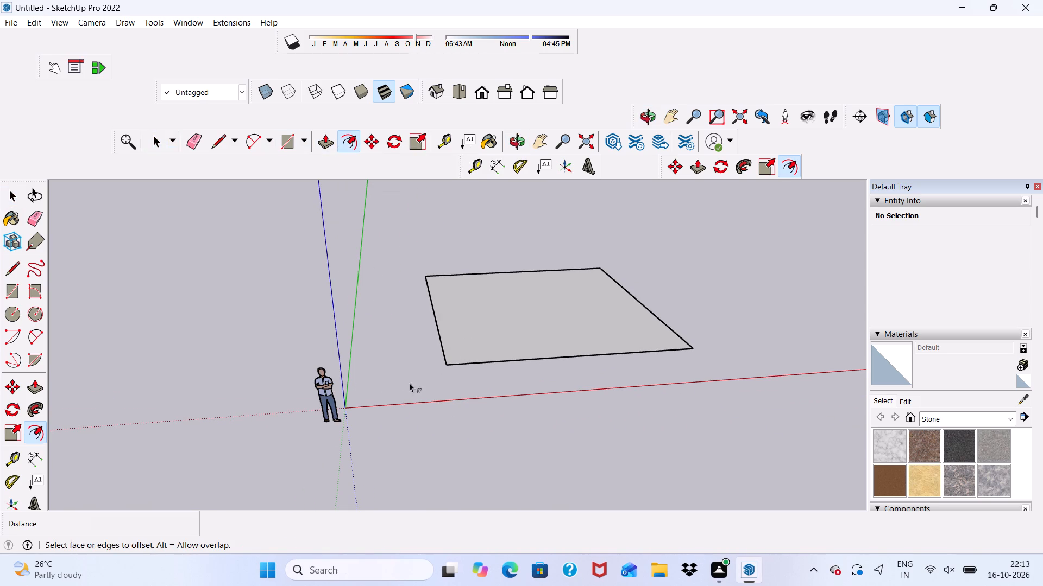
pyautogui.moveTo(480, 335); pyautogui.dragTo(422, 399, button='middle')
pyautogui.scroll(3, 427, 384)
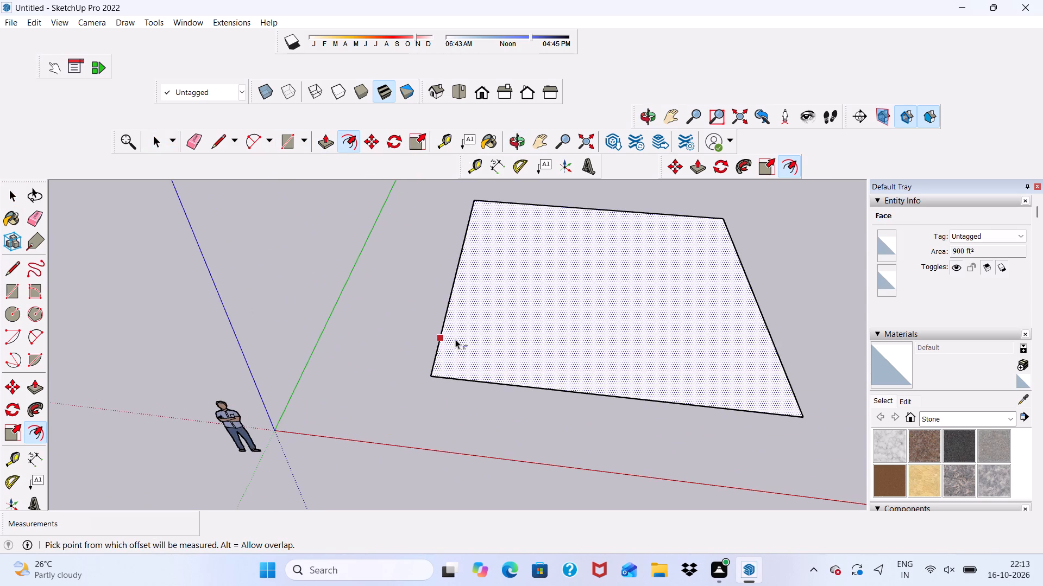
pyautogui.click(455, 339)
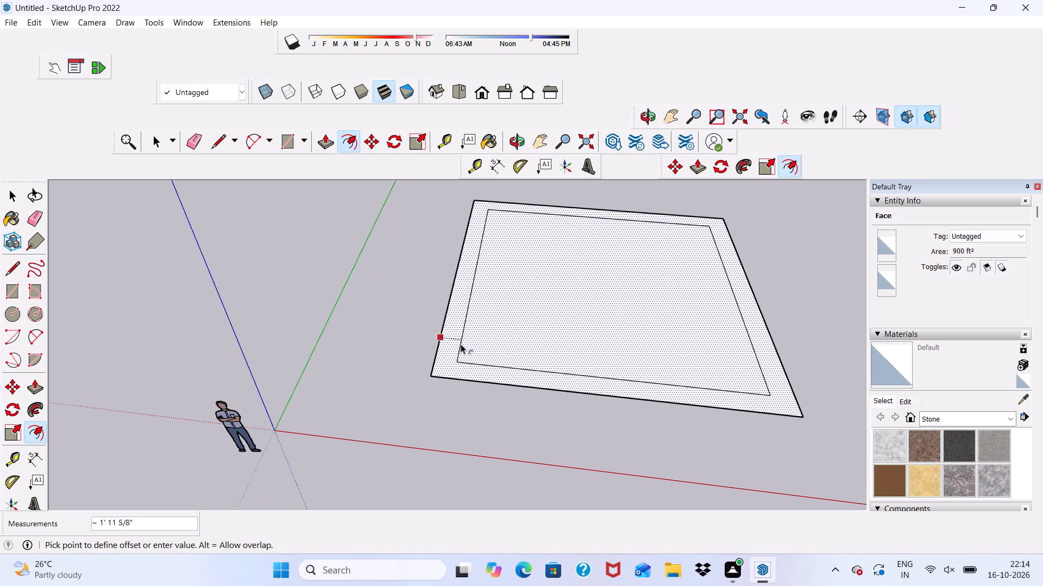
pyautogui.press('9')
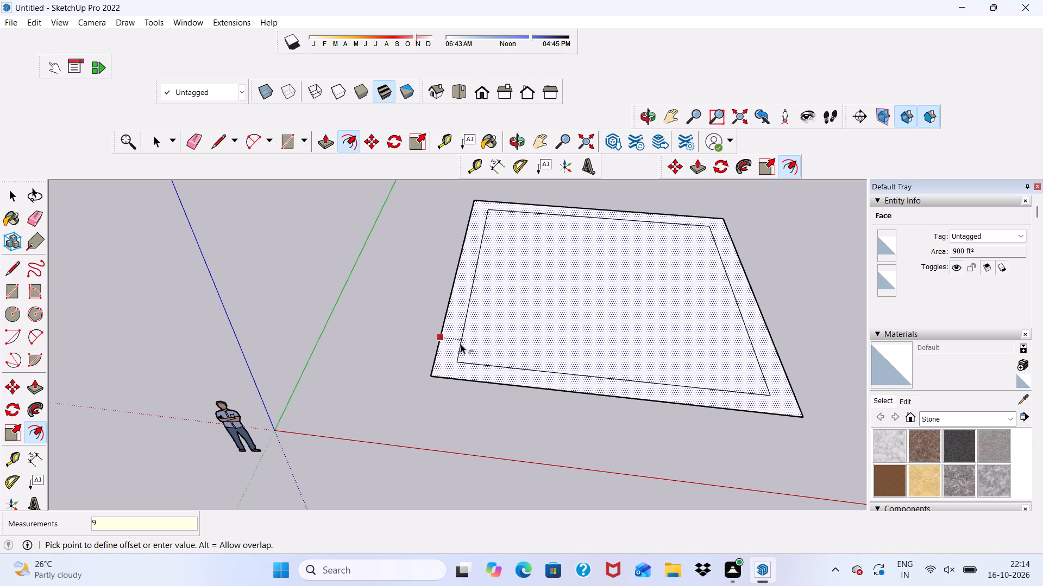
pyautogui.hotkey('shift', '"')
pyautogui.press('Return')
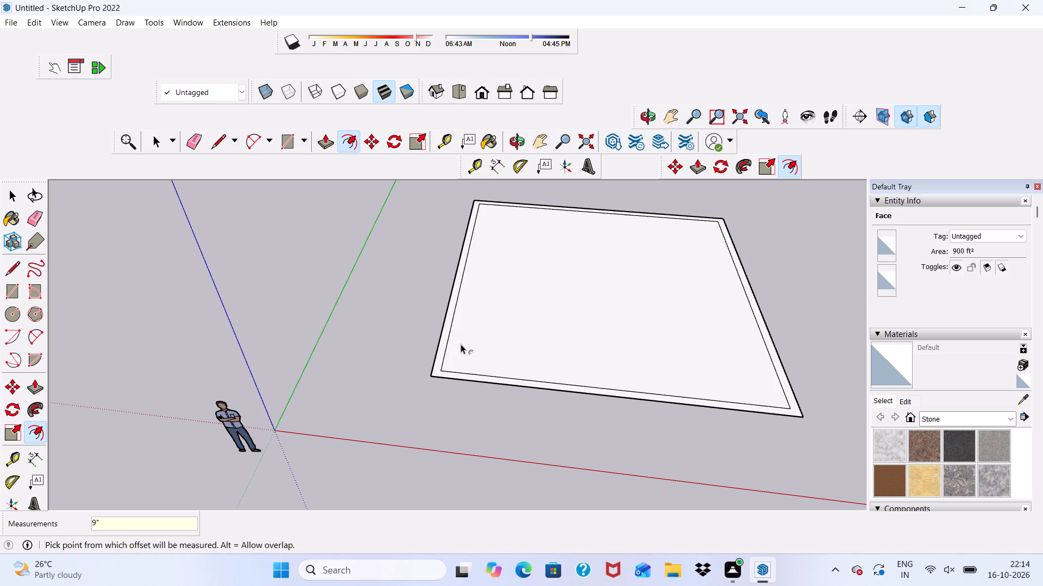
pyautogui.press('space')
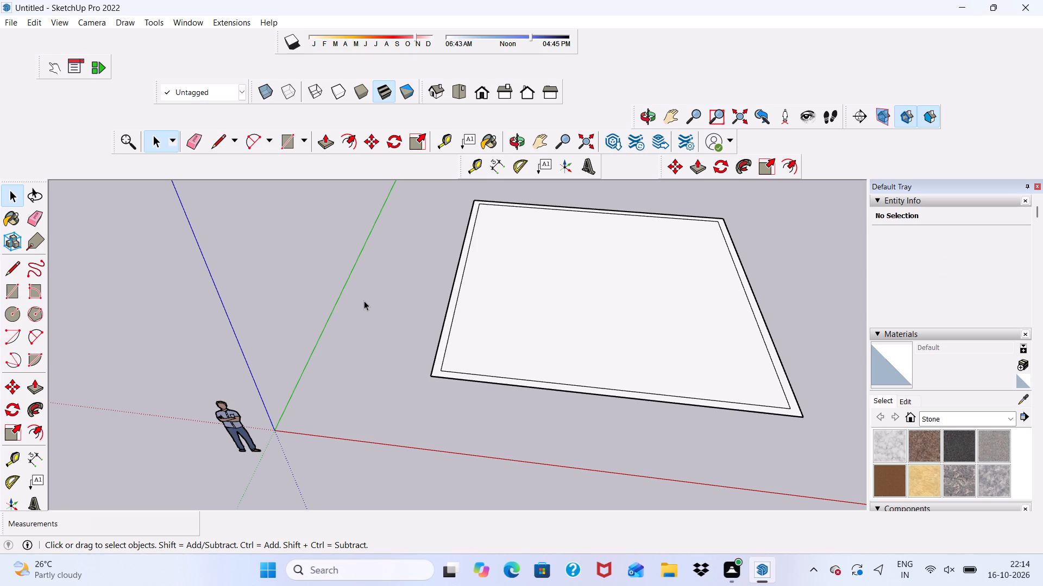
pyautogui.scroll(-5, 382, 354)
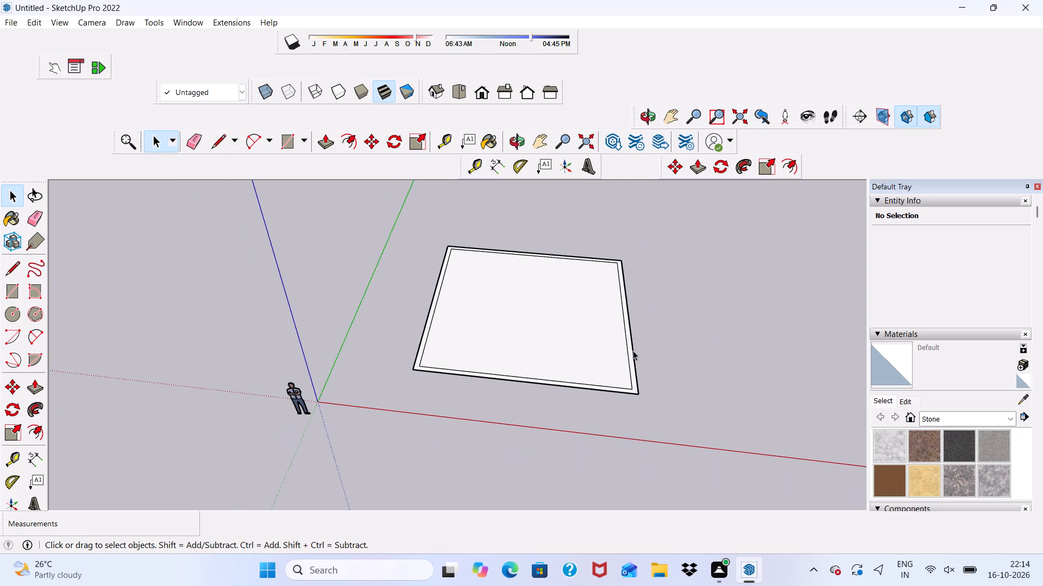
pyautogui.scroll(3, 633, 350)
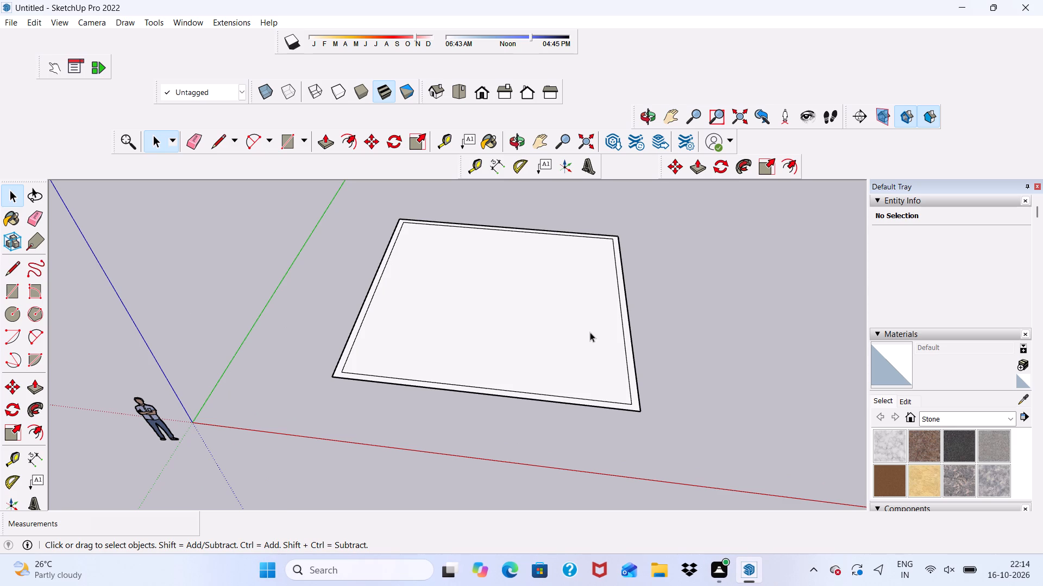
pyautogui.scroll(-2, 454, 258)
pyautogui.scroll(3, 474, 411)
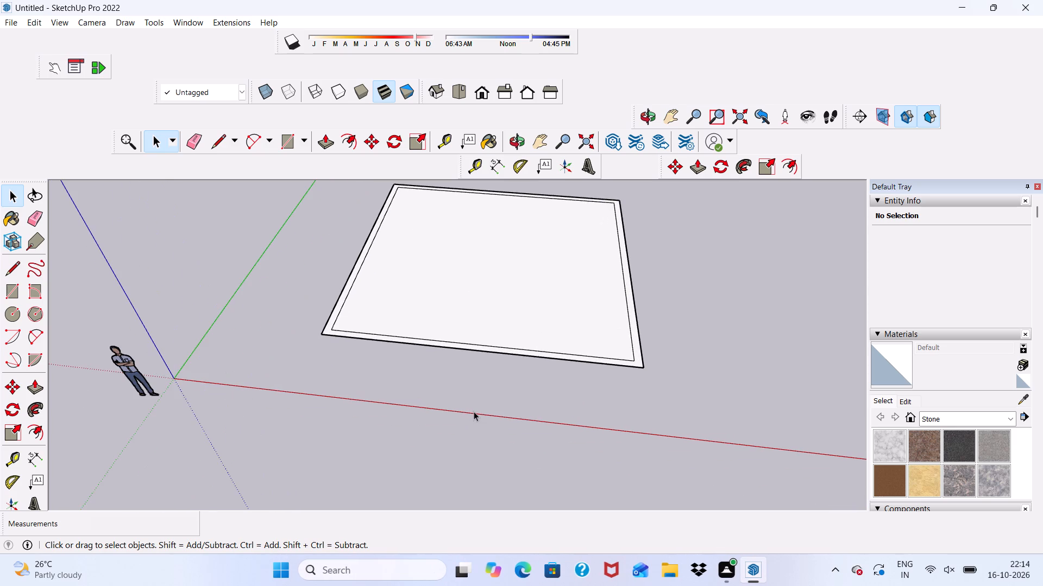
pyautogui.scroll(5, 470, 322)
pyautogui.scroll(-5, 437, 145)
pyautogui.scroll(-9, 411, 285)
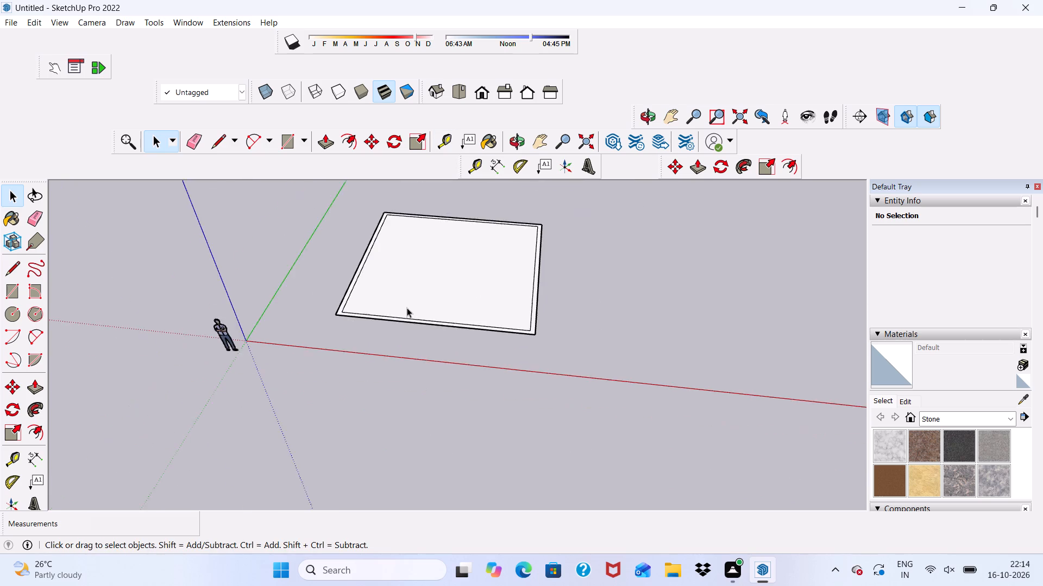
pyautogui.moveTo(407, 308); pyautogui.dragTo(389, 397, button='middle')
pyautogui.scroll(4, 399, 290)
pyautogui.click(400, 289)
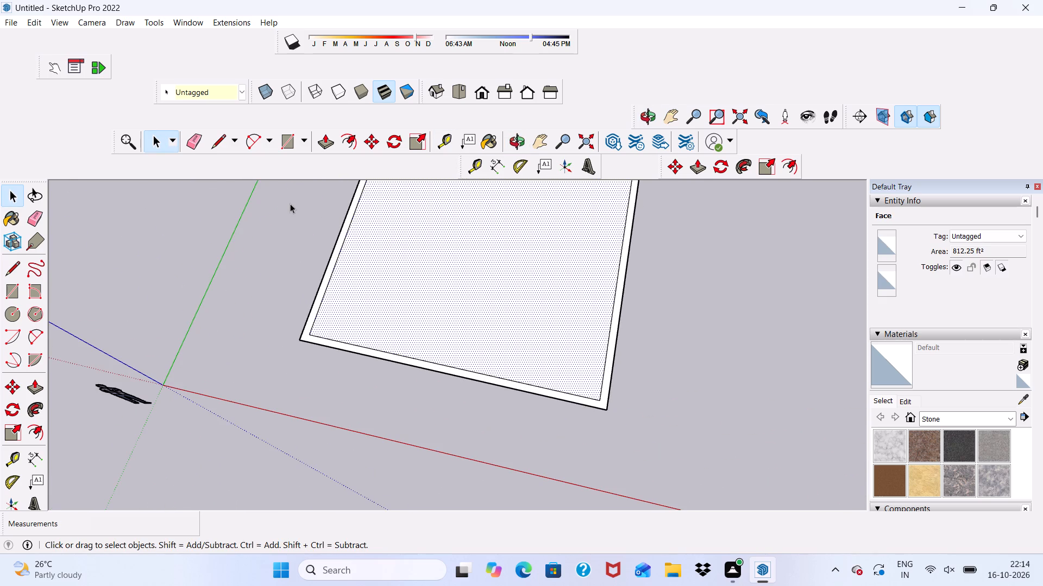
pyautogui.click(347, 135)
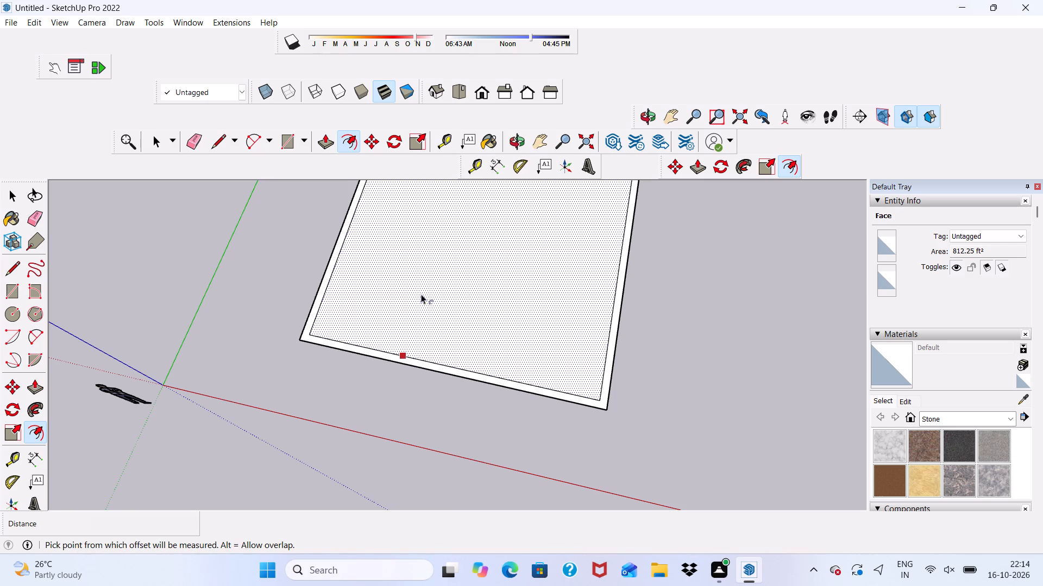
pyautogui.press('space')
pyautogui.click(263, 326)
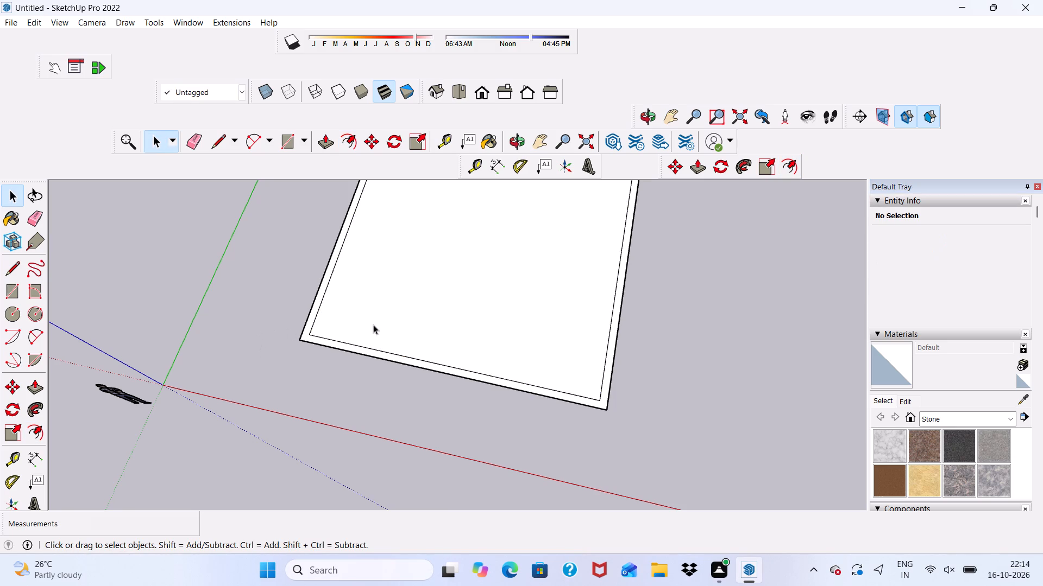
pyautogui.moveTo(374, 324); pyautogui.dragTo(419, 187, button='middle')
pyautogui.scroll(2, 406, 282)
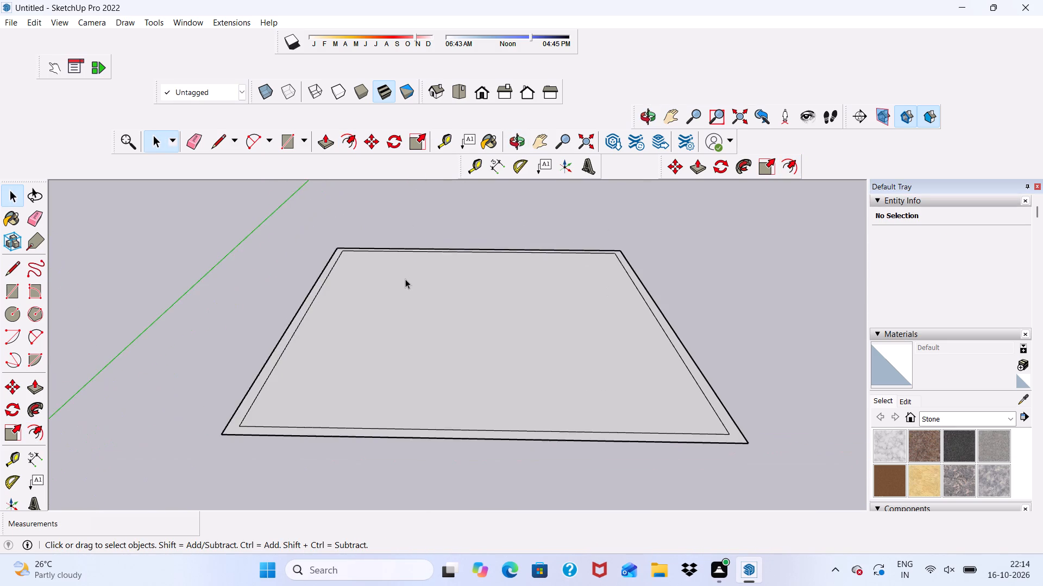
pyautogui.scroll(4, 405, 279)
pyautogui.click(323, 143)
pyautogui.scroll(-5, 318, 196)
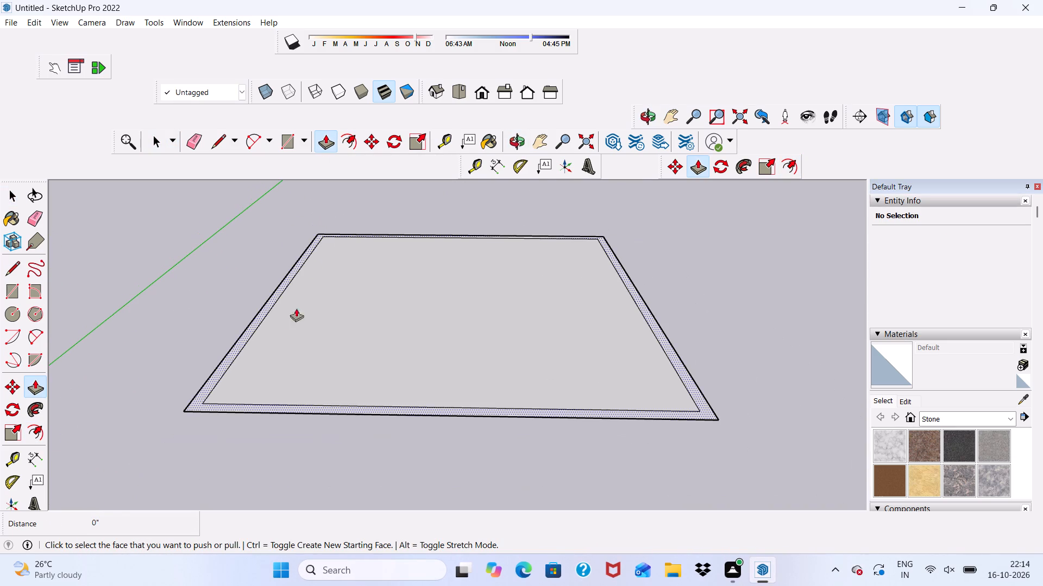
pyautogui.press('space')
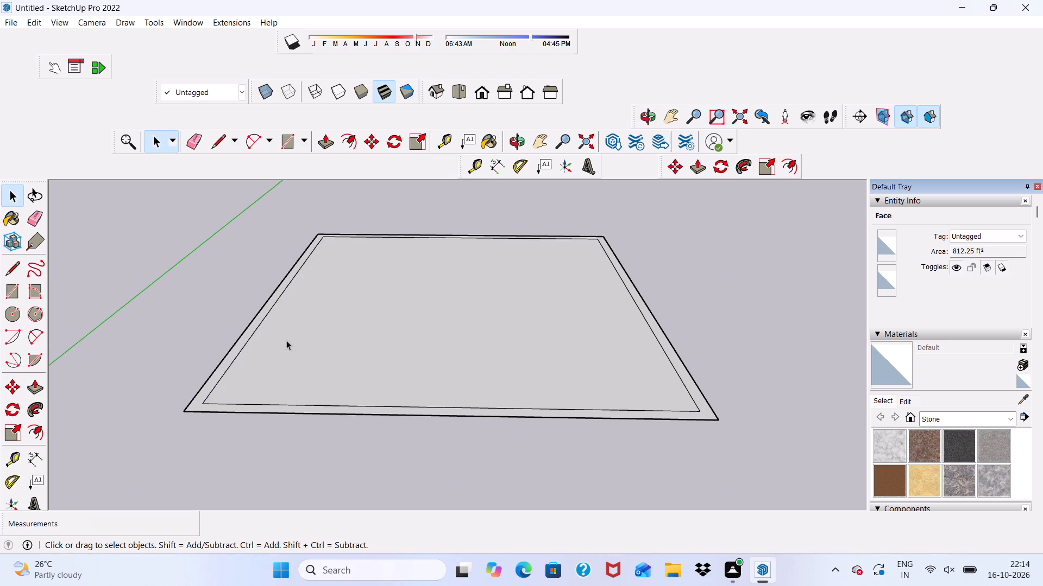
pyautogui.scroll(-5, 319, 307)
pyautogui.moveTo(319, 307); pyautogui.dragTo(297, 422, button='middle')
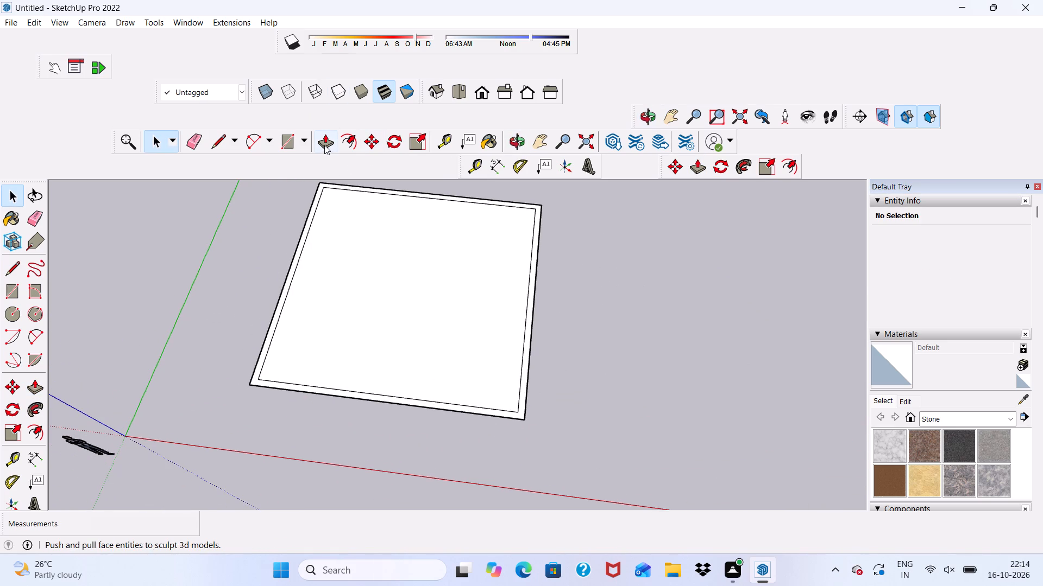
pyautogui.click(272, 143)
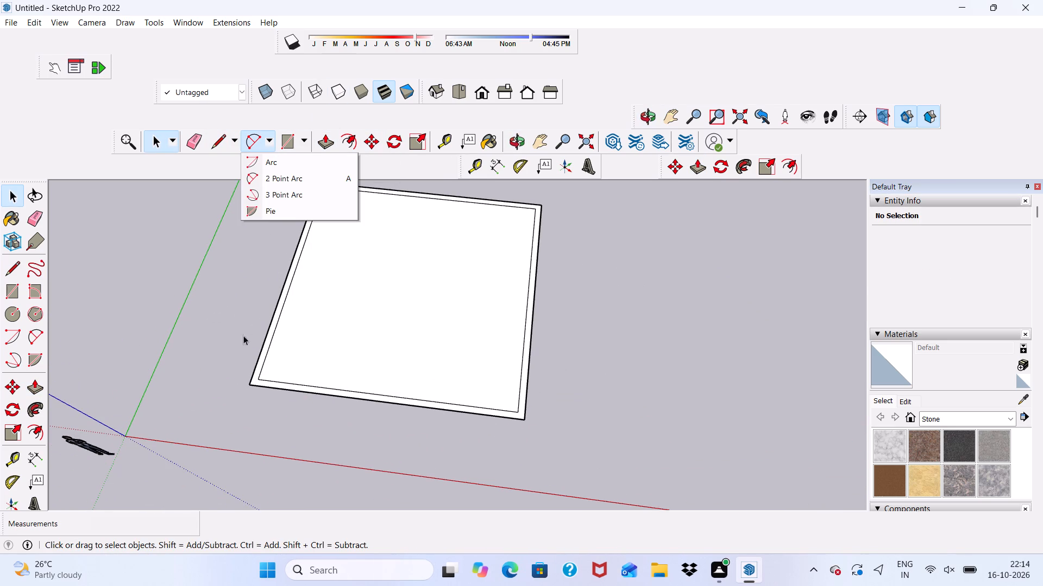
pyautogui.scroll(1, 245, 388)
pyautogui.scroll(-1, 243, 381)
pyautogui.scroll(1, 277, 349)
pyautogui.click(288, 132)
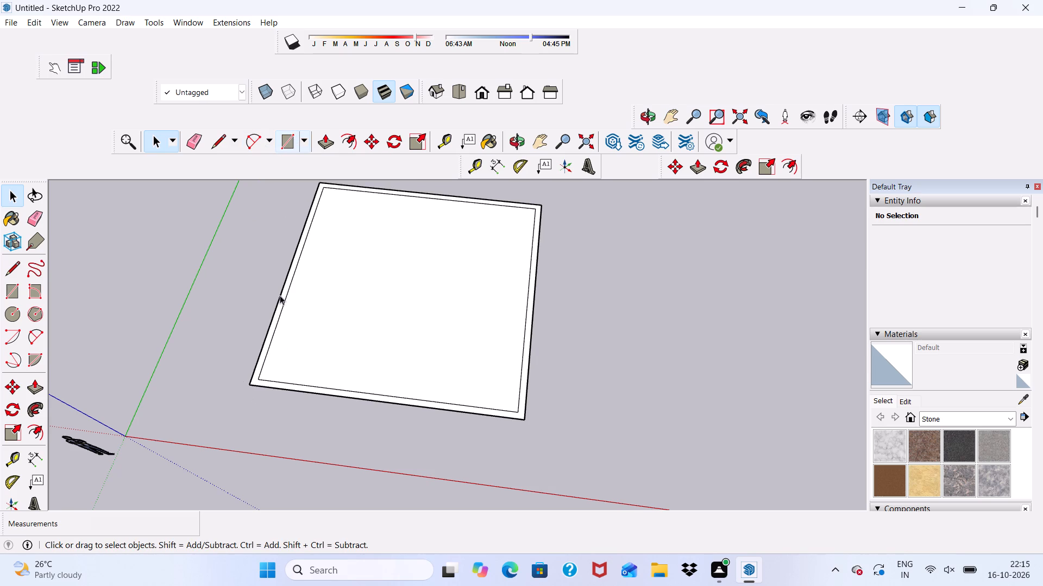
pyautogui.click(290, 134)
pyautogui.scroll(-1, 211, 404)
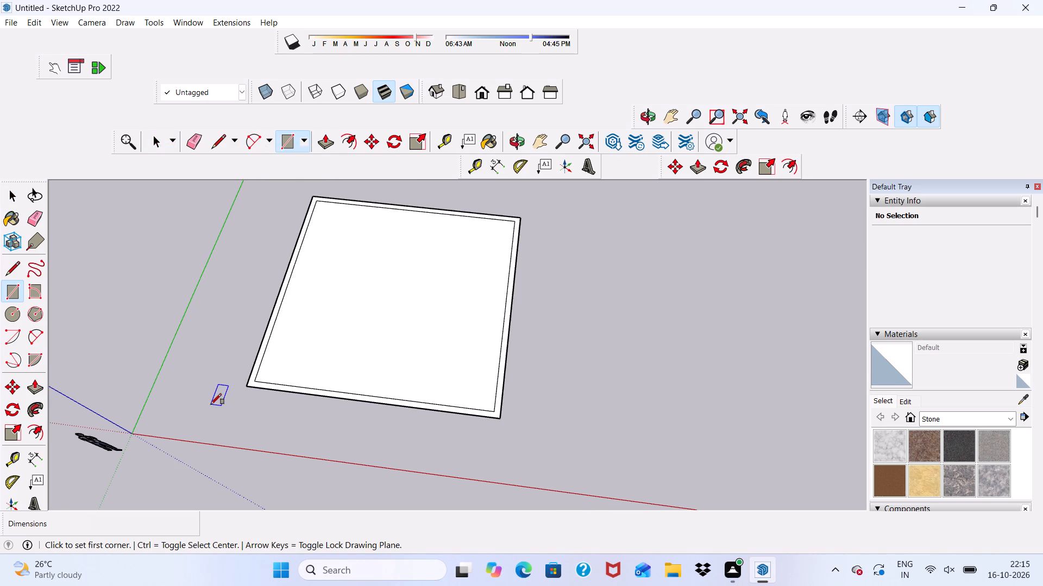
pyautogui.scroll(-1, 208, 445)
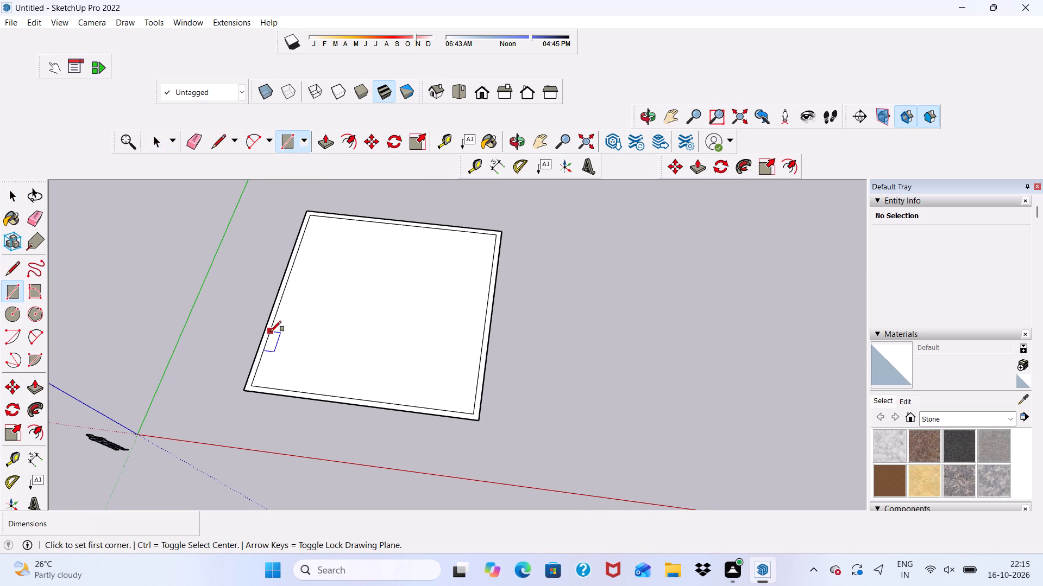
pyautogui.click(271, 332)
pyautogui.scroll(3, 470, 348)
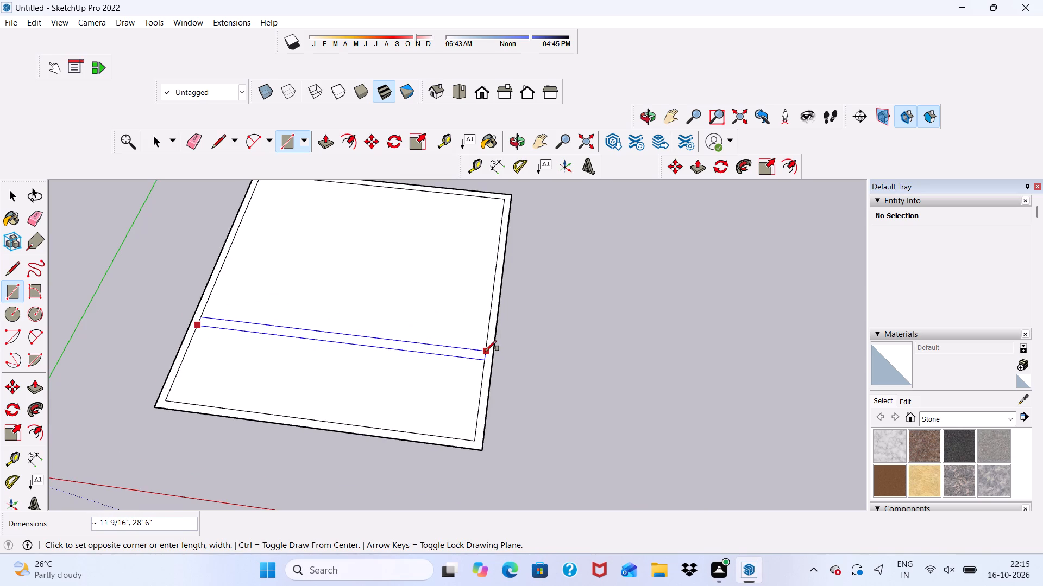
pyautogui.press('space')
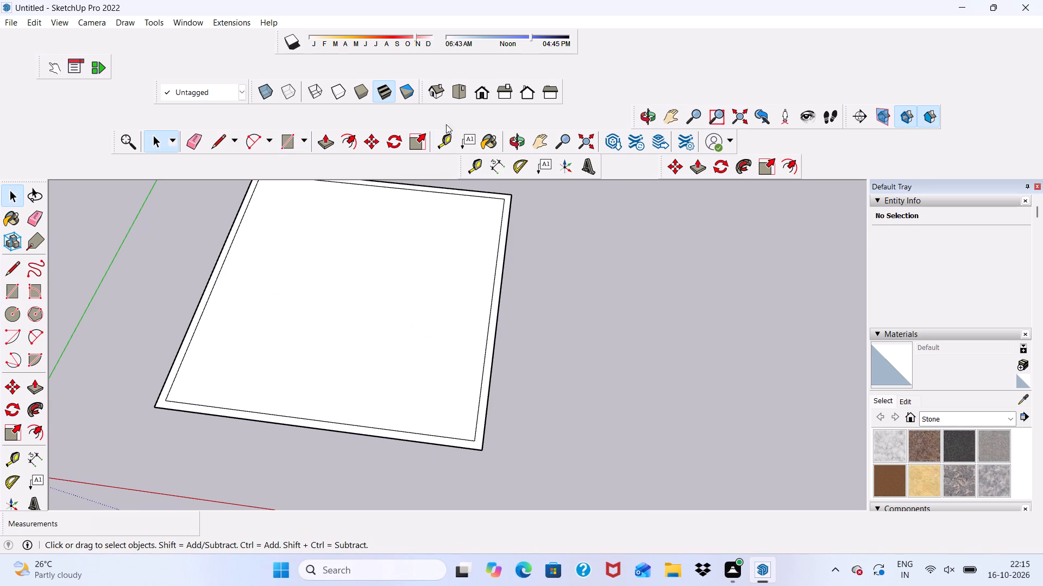
# Place two guides parallel to the front wall: one about 6' 10" behind its inner edge and another 6" beyond the first.
pyautogui.click(442, 144)
pyautogui.scroll(1, 261, 476)
pyautogui.scroll(3, 284, 419)
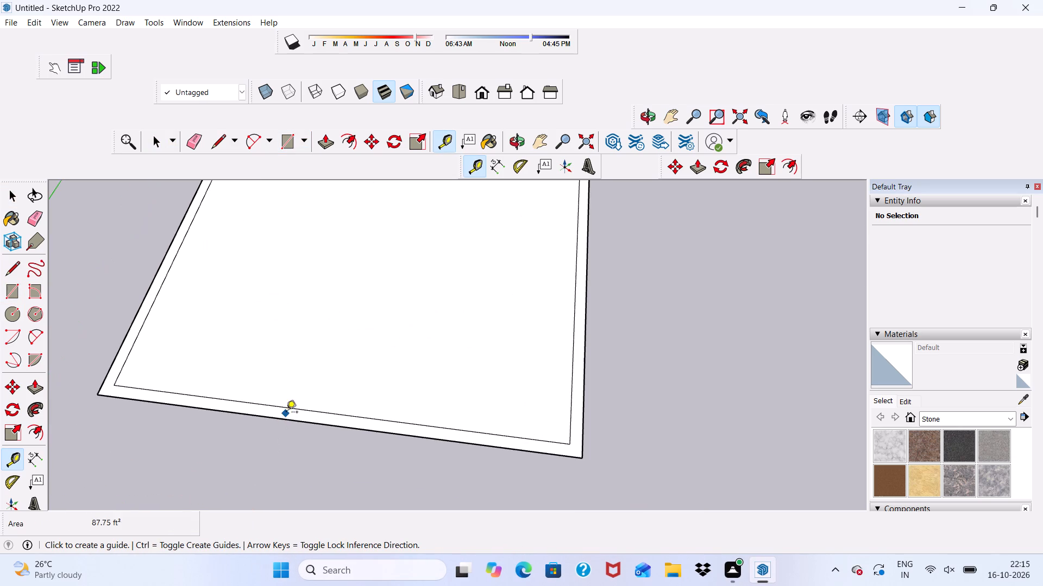
pyautogui.click(288, 409)
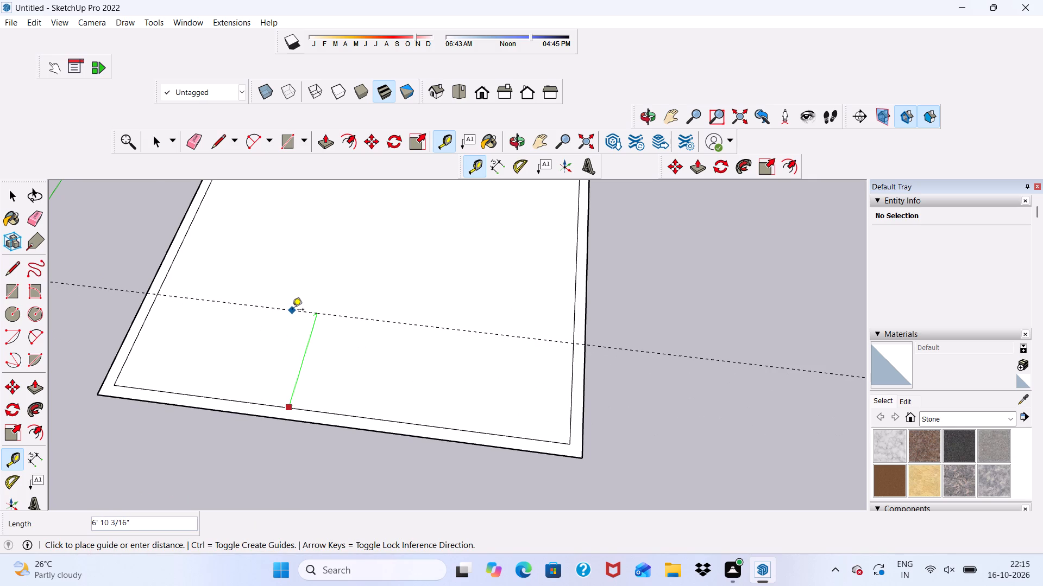
pyautogui.click(292, 310)
pyautogui.click(292, 311)
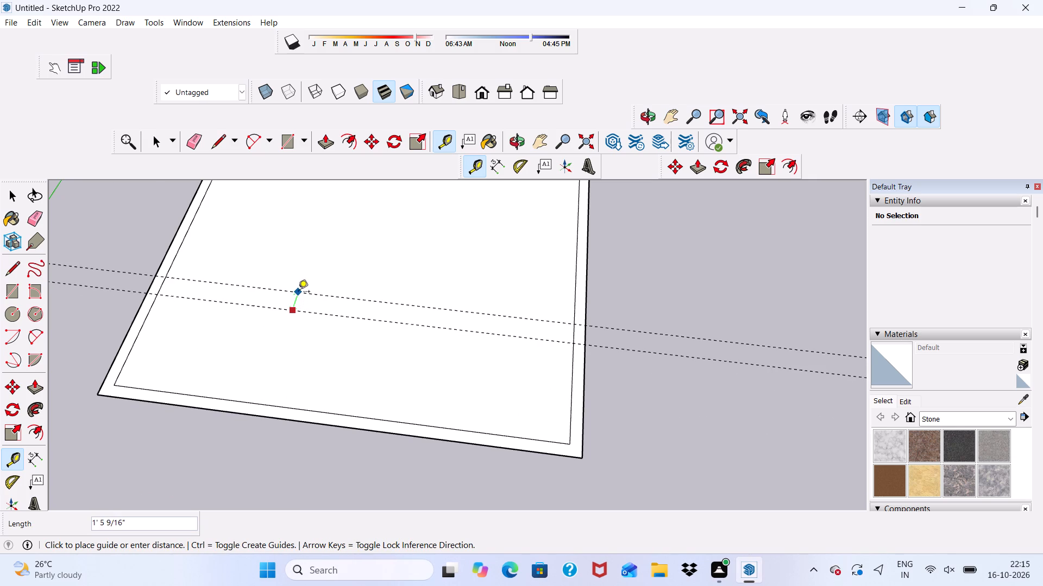
pyautogui.write('6"')
pyautogui.press('Return')
pyautogui.press('space')
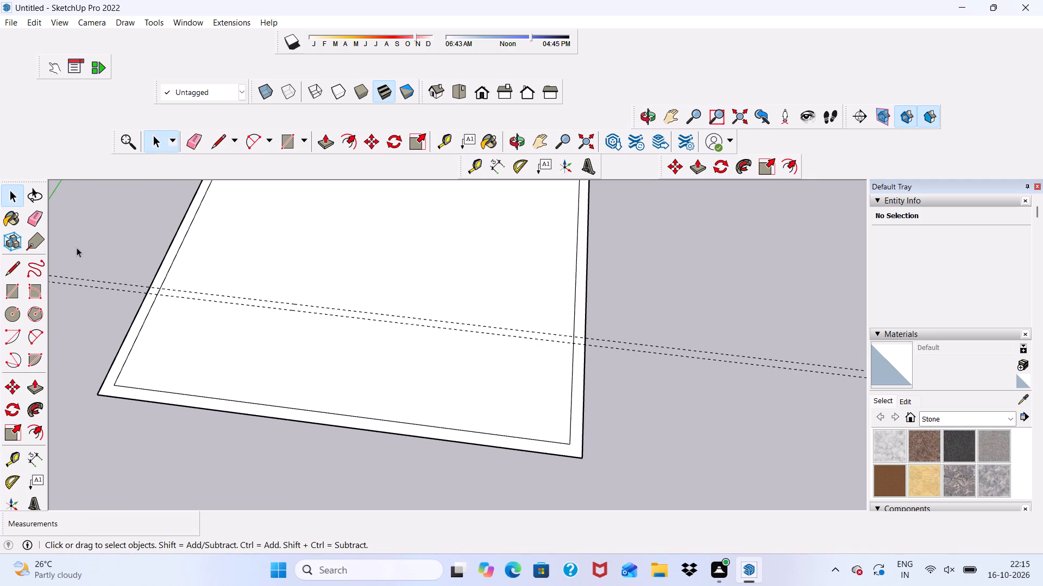
# Draw a 28' 6" line along the guide nearer the front wall, between the inner edges of the two side walls.
pyautogui.click(216, 139)
pyautogui.scroll(4, 202, 585)
pyautogui.scroll(-6, 233, 371)
pyautogui.scroll(2, 252, 371)
pyautogui.moveTo(252, 371); pyautogui.dragTo(241, 438, button='middle')
pyautogui.scroll(-1, 248, 394)
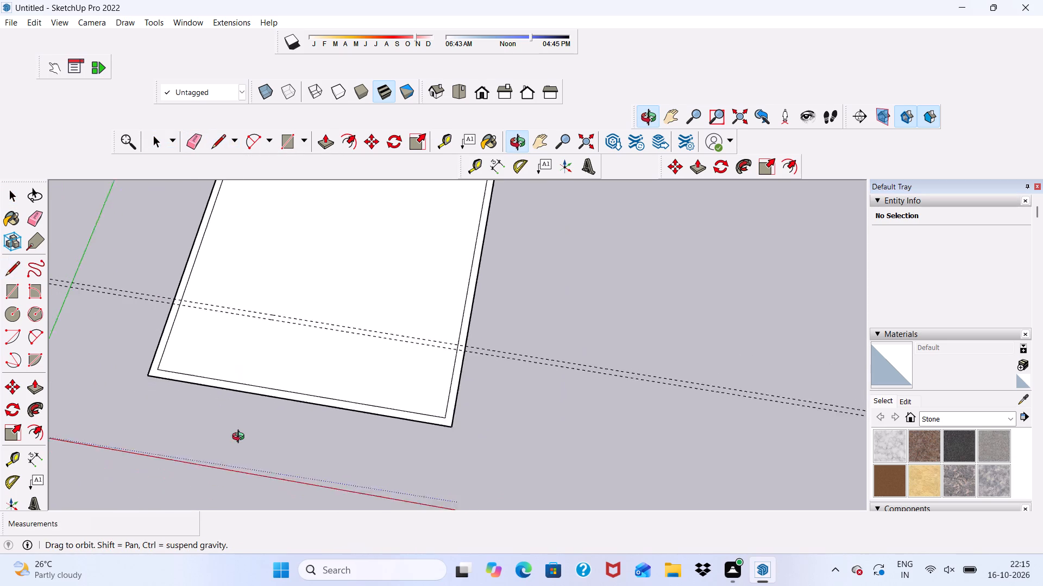
pyautogui.moveTo(241, 438); pyautogui.dragTo(241, 438, button='middle')
pyautogui.scroll(6, 194, 348)
pyautogui.scroll(3, 167, 182)
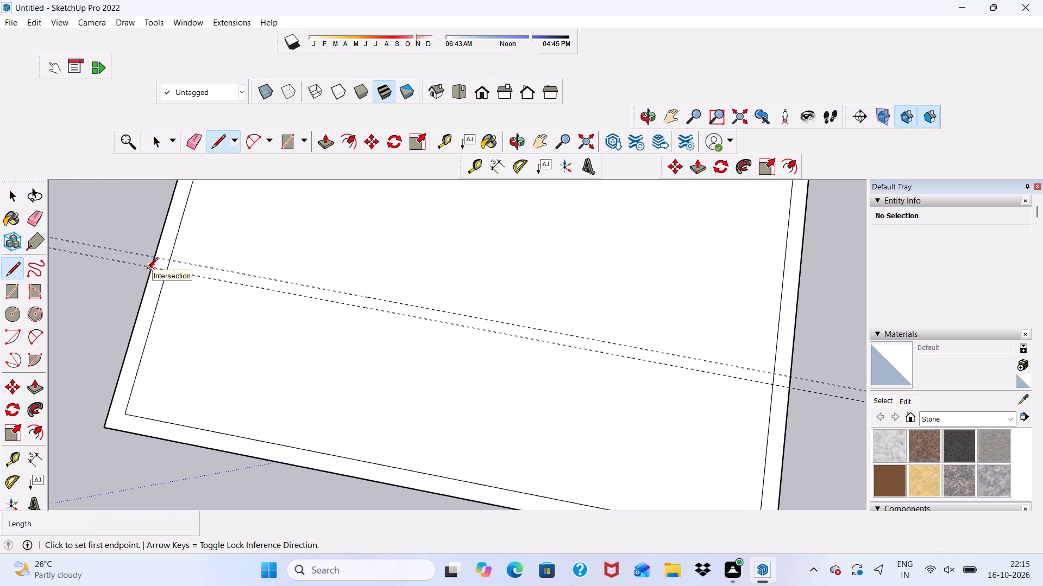
pyautogui.click(164, 271)
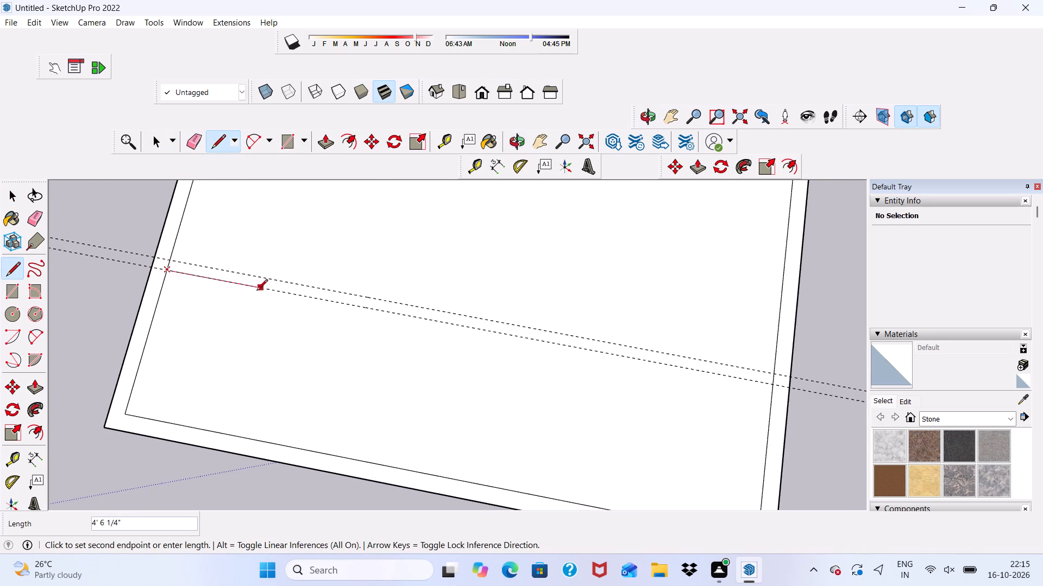
pyautogui.scroll(-5, 256, 291)
pyautogui.scroll(-4, 97, 284)
pyautogui.scroll(9, 456, 329)
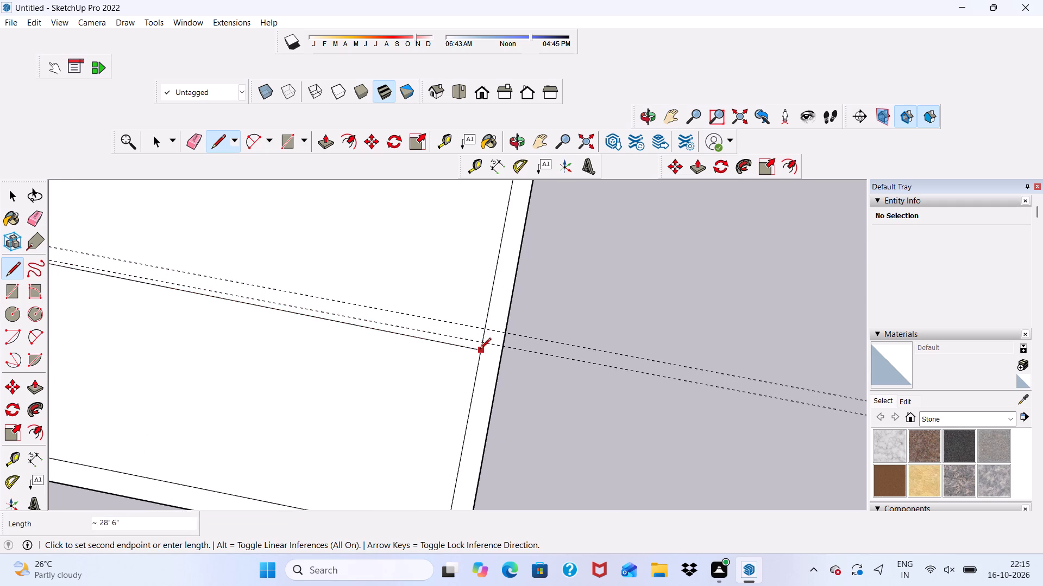
pyautogui.click(480, 343)
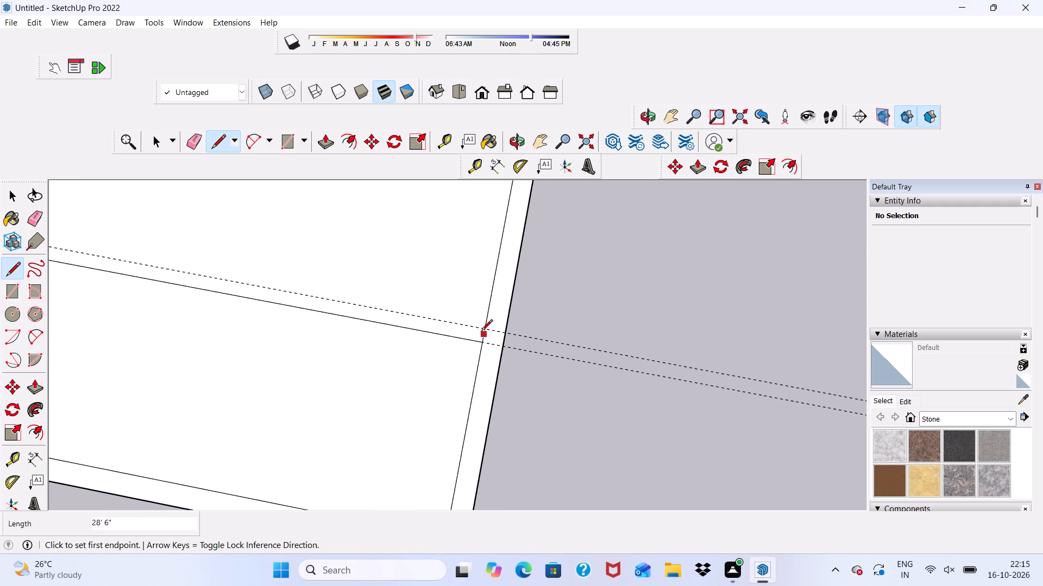
# Draw a second 28' 6" line along the farther guide, between the inner edges of the two side walls.
pyautogui.click(483, 328)
pyautogui.scroll(-6, 407, 314)
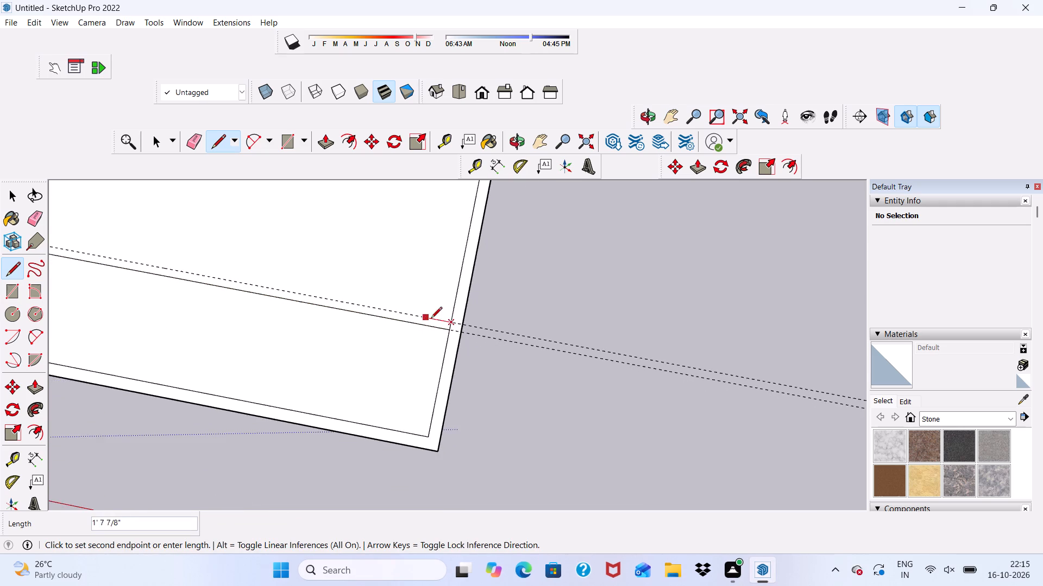
pyautogui.scroll(-5, 436, 313)
pyautogui.scroll(5, 386, 319)
pyautogui.scroll(-5, 84, 262)
pyautogui.scroll(5, 78, 257)
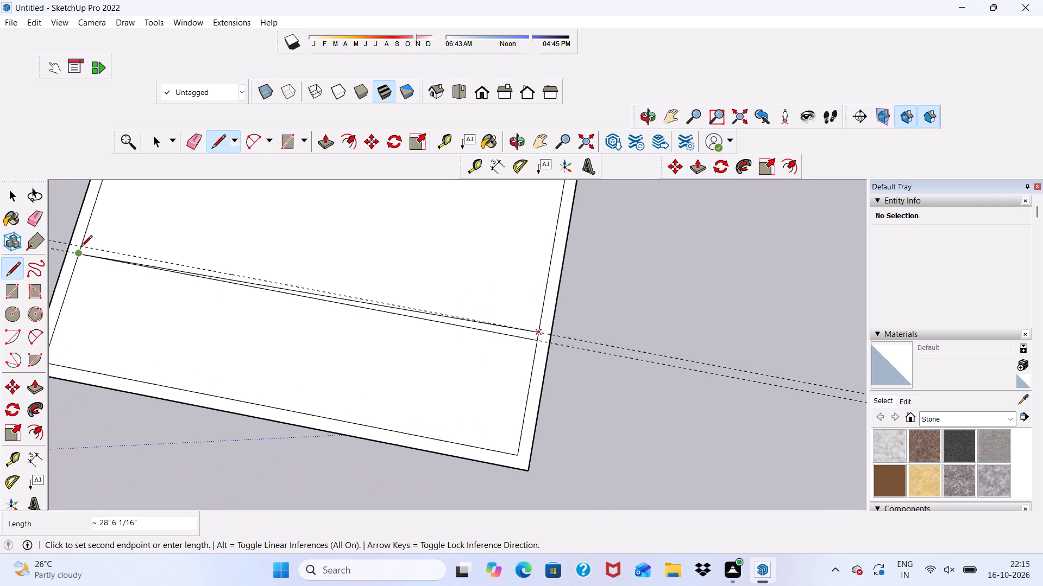
pyautogui.scroll(3, 84, 244)
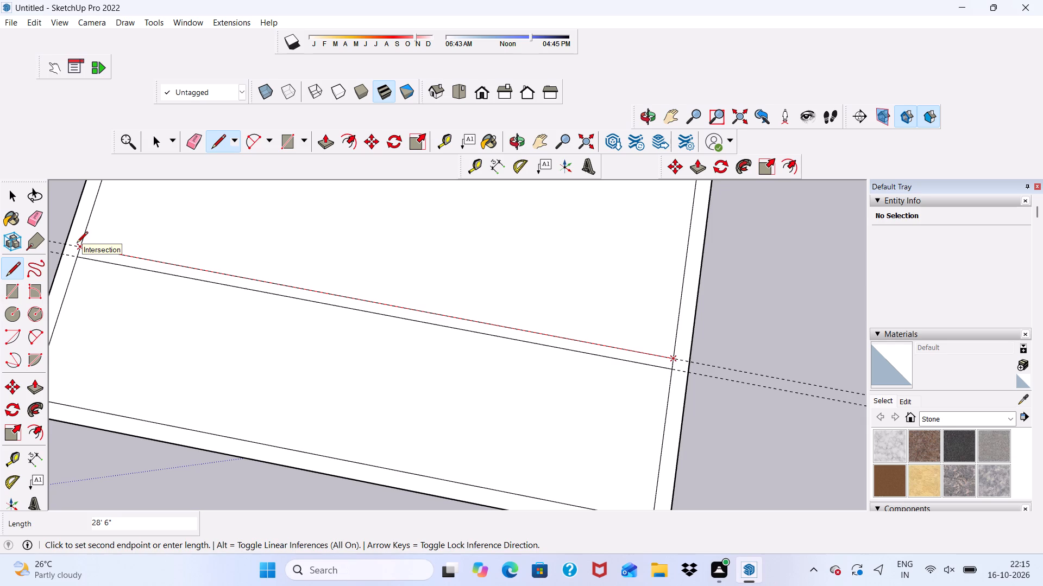
pyautogui.click(77, 244)
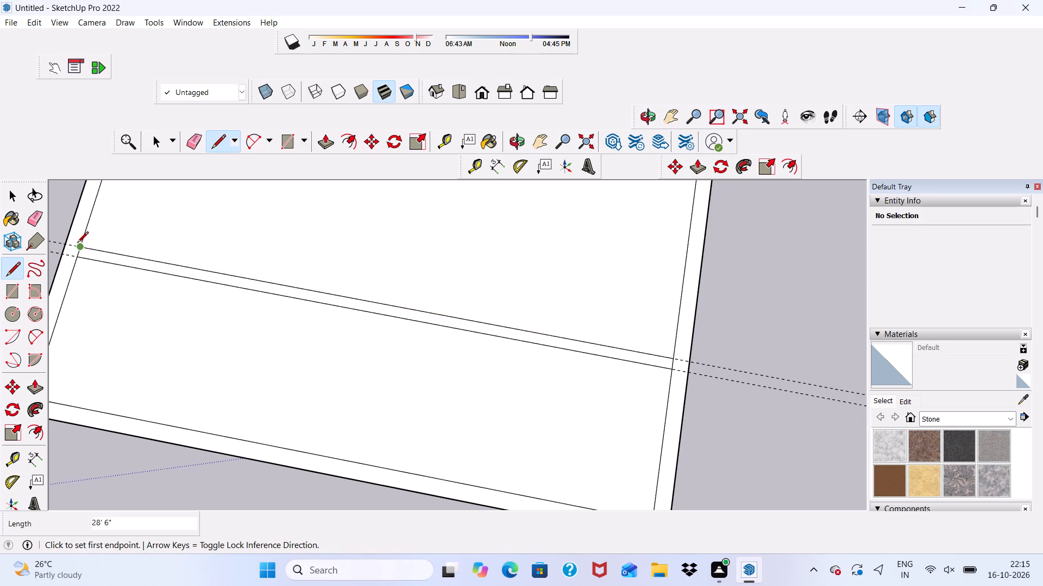
pyautogui.press('space')
# Erase both construction guides, keeping the two partition lines.
pyautogui.scroll(-4, 174, 298)
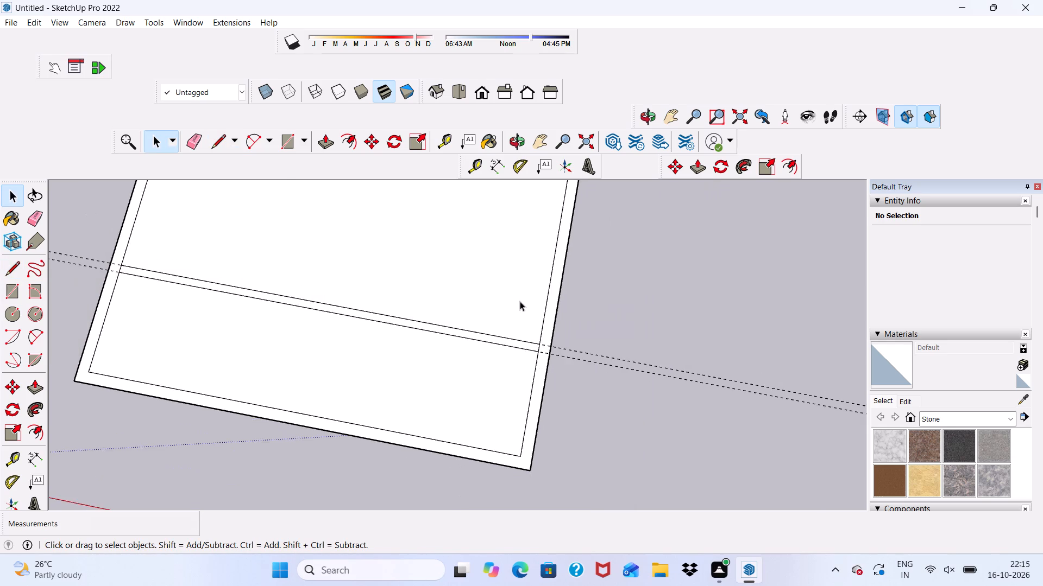
pyautogui.scroll(-5, 518, 302)
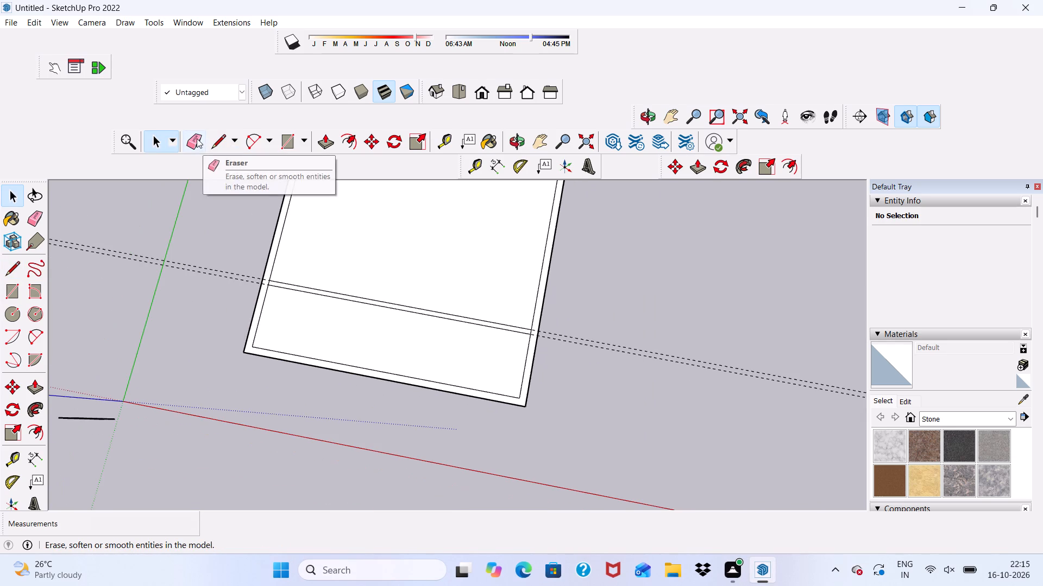
pyautogui.click(197, 138)
pyautogui.moveTo(175, 264); pyautogui.dragTo(176, 277)
pyautogui.click(197, 263)
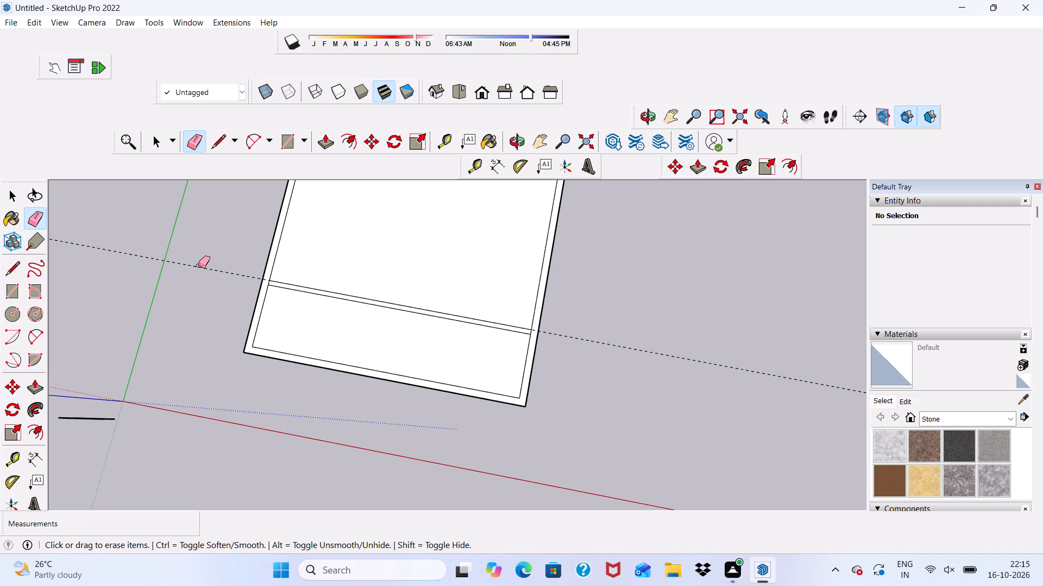
pyautogui.moveTo(206, 263); pyautogui.dragTo(209, 275)
# Erase the short inner wall edge between the partition lines at both ends, joining the partition to the side walls.
pyautogui.scroll(16, 291, 288)
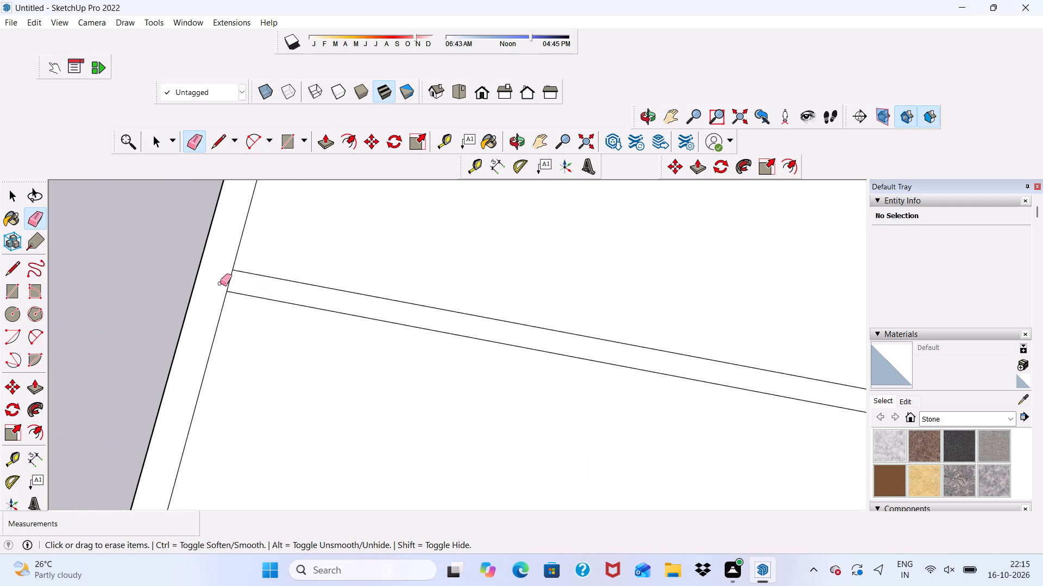
pyautogui.click(233, 283)
pyautogui.click(225, 281)
pyautogui.moveTo(225, 281); pyautogui.dragTo(232, 281)
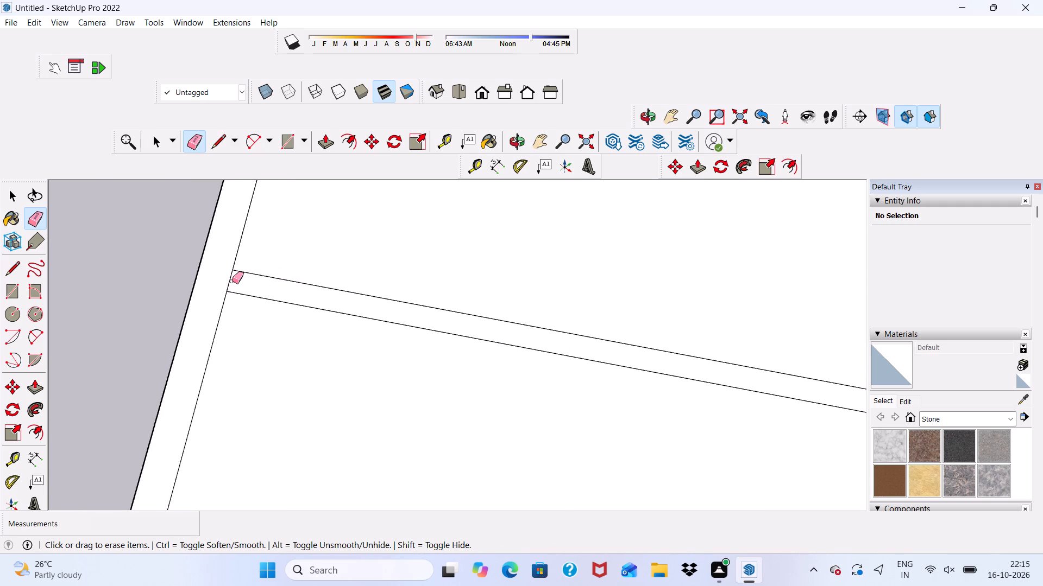
pyautogui.click(232, 281)
pyautogui.scroll(-12, 186, 272)
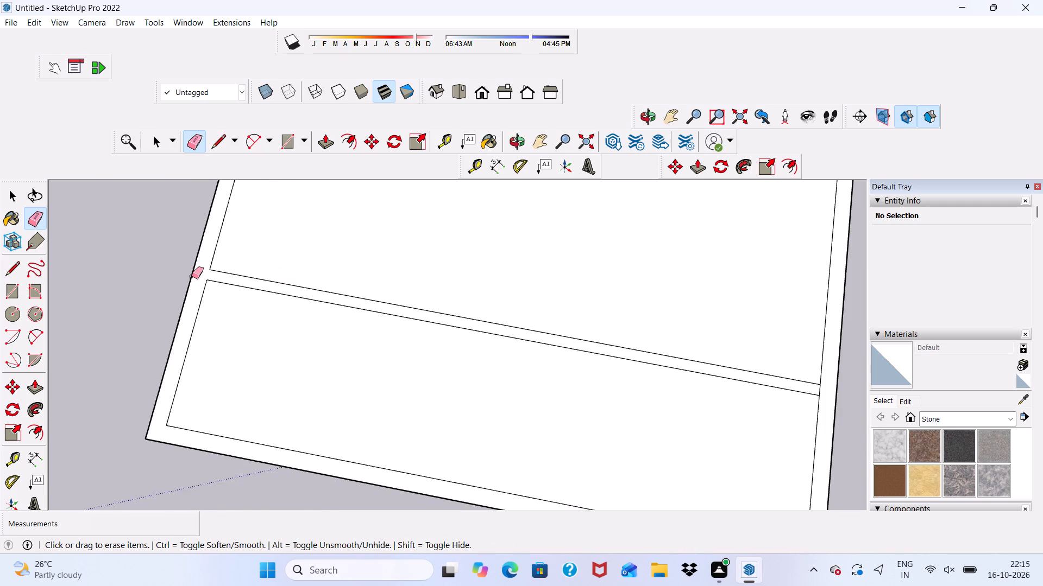
pyautogui.scroll(-4, 189, 277)
pyautogui.scroll(16, 583, 342)
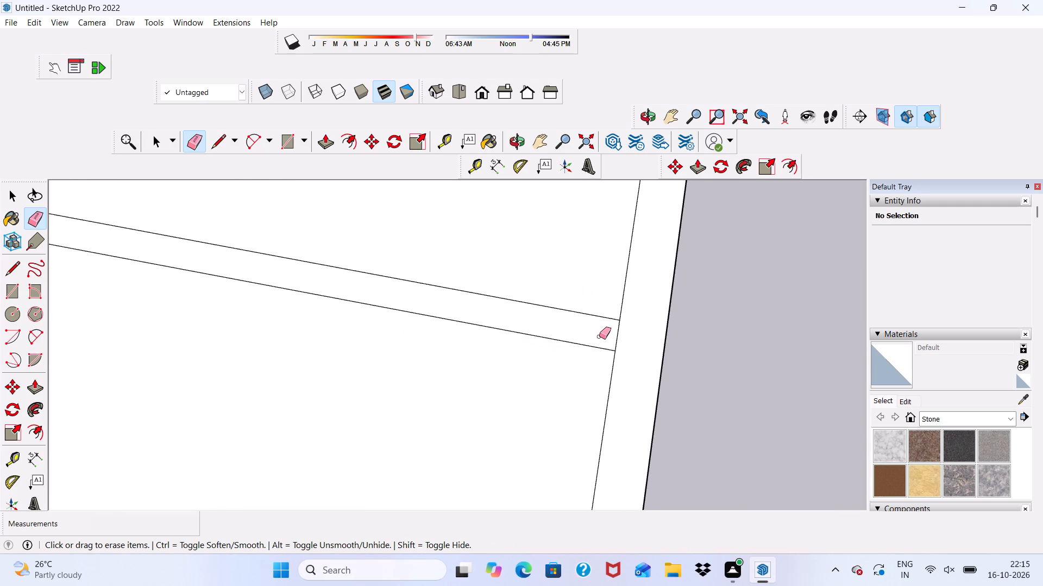
pyautogui.moveTo(611, 335); pyautogui.dragTo(624, 335)
pyautogui.scroll(-5, 612, 340)
pyautogui.press('space')
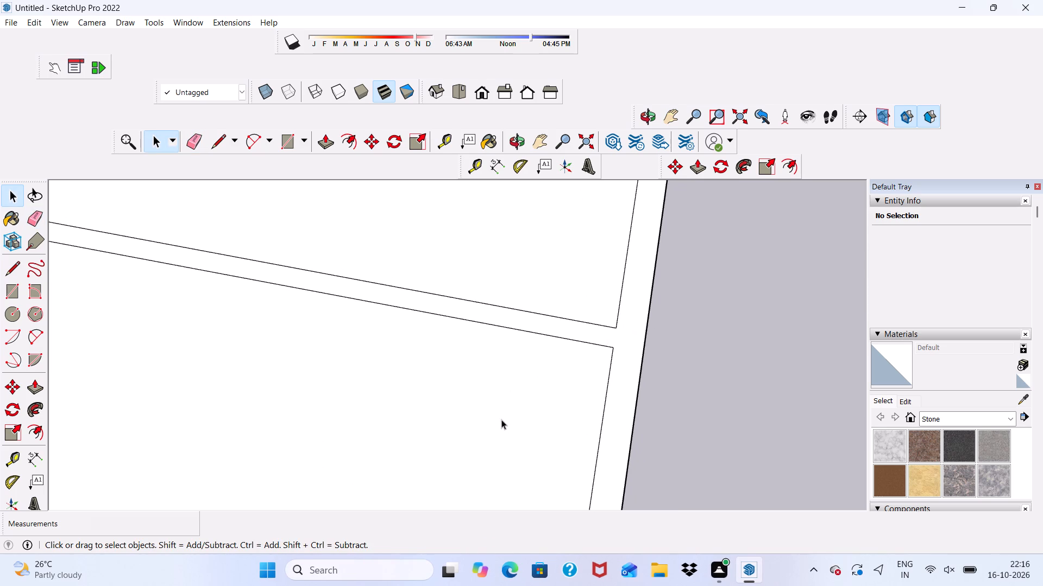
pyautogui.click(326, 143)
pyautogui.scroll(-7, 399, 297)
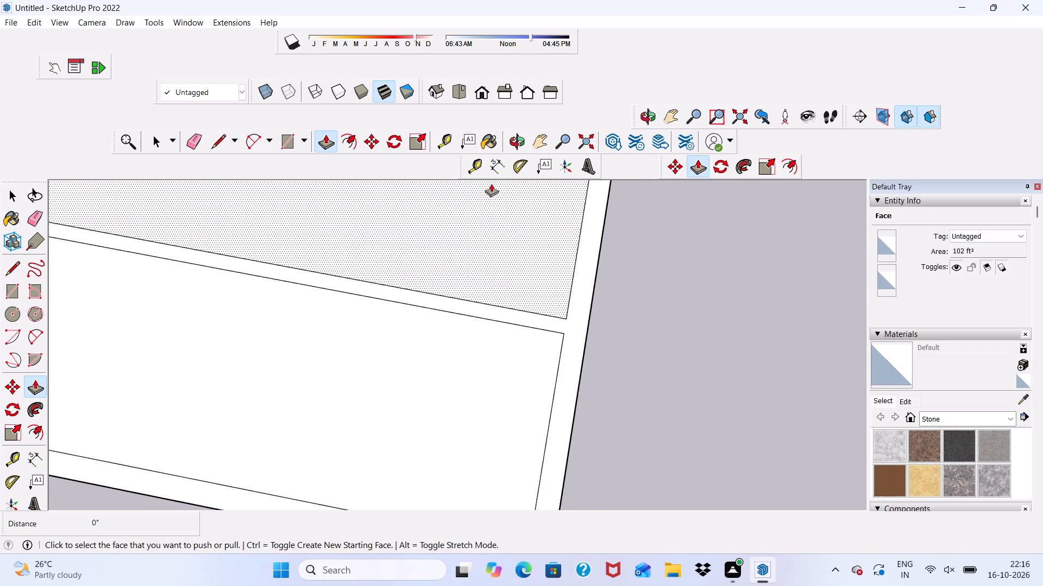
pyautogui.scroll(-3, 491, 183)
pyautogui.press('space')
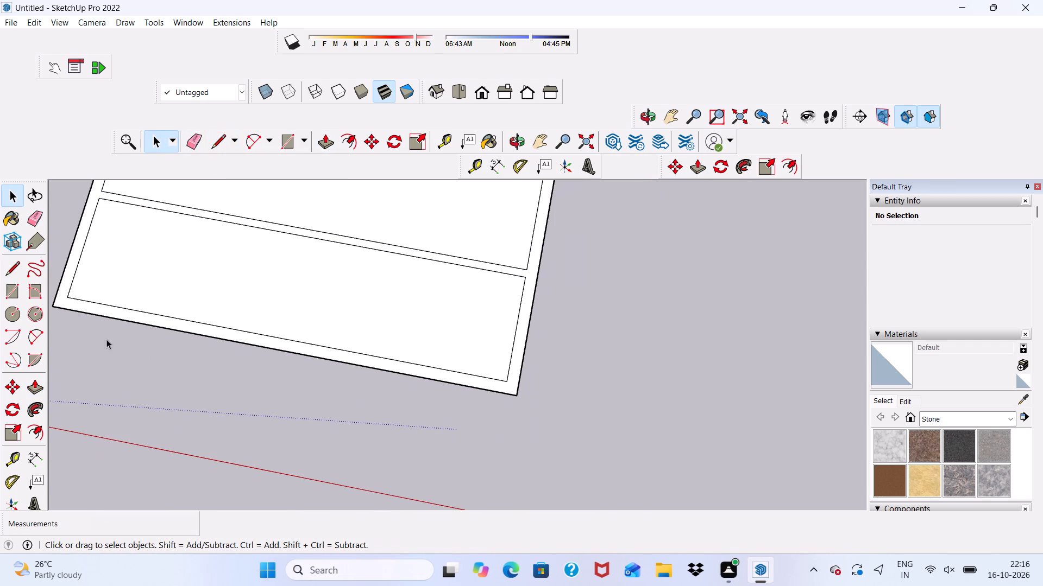
# Draw a 9" line across the front wall strip, from the inner front corner nearest the green axis to the outer edge.
pyautogui.click(219, 139)
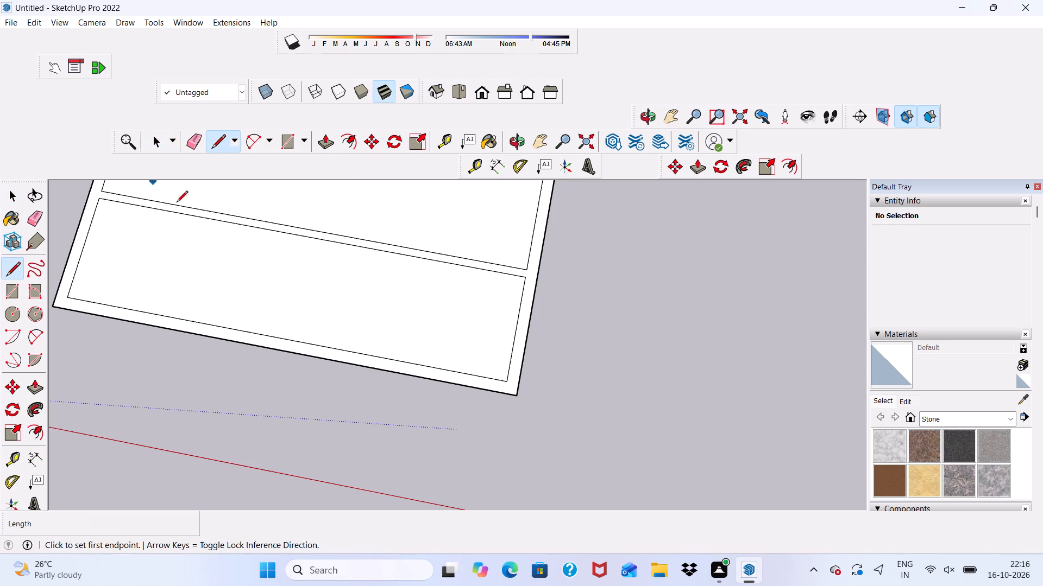
pyautogui.scroll(4, 80, 316)
pyautogui.scroll(-5, 78, 311)
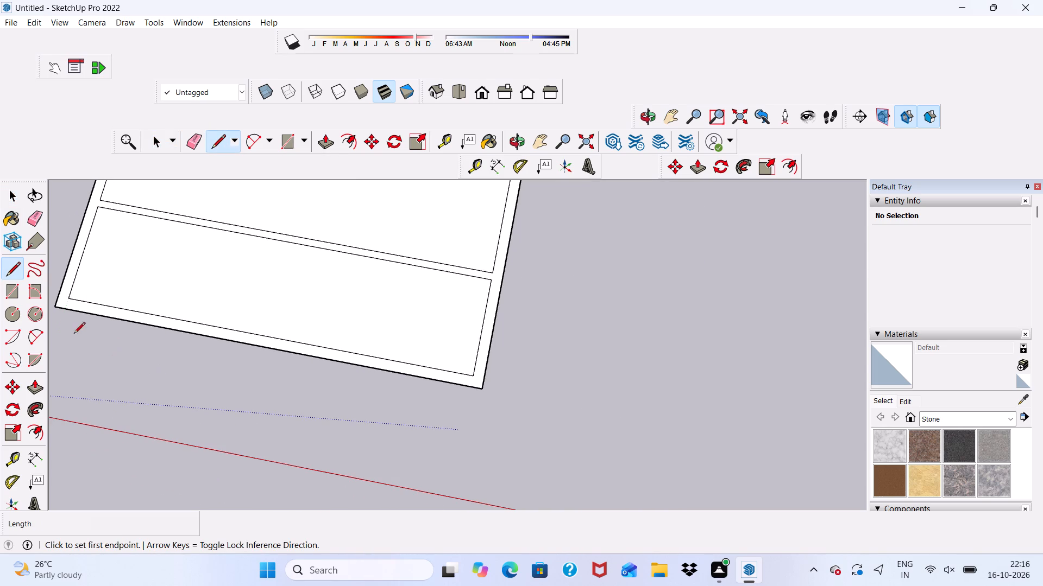
pyautogui.scroll(5, 67, 298)
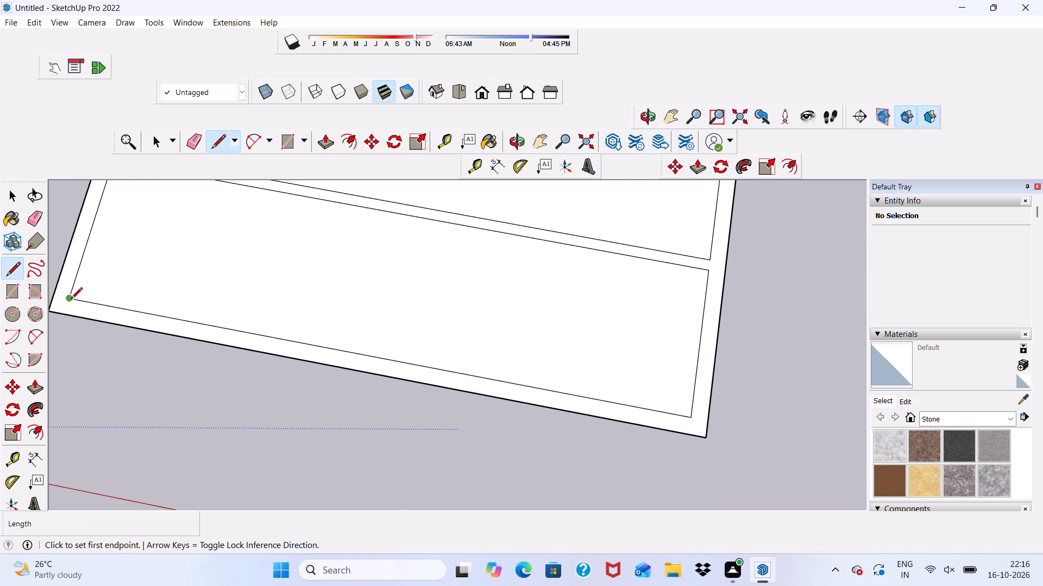
pyautogui.click(72, 300)
pyautogui.scroll(4, 60, 313)
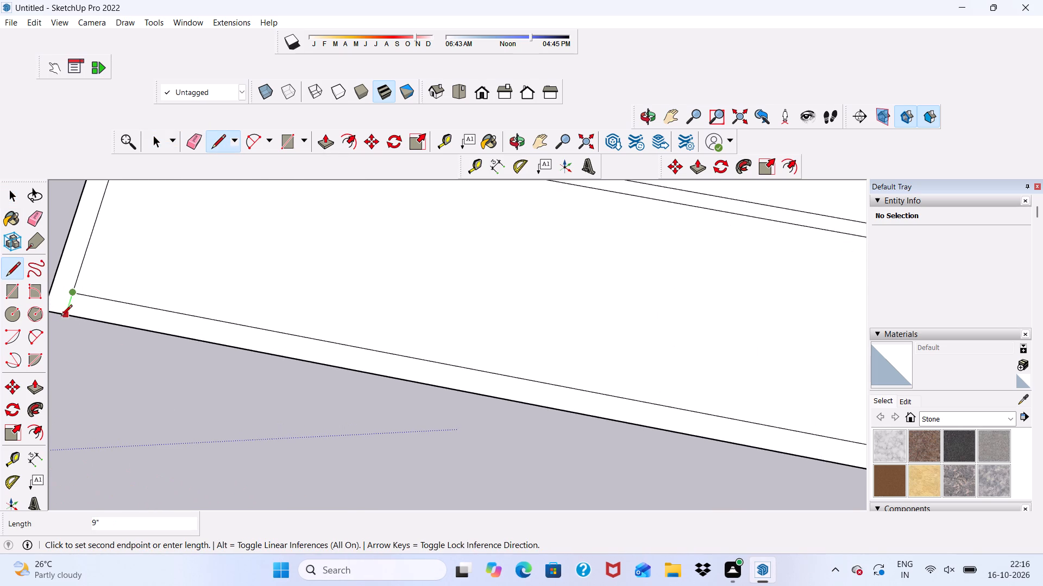
pyautogui.click(68, 313)
pyautogui.scroll(-10, 43, 343)
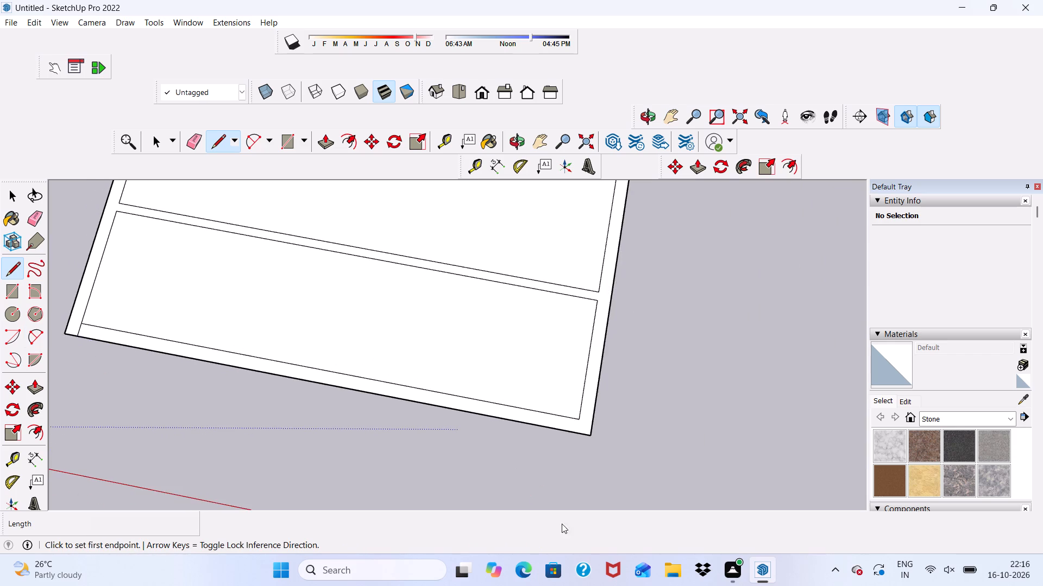
# Draw a 9" line across the front wall strip, from the inner front corner farthest from the green axis to the outer edge.
pyautogui.scroll(5, 610, 474)
pyautogui.scroll(-2, 570, 421)
pyautogui.scroll(6, 570, 421)
pyautogui.click(567, 395)
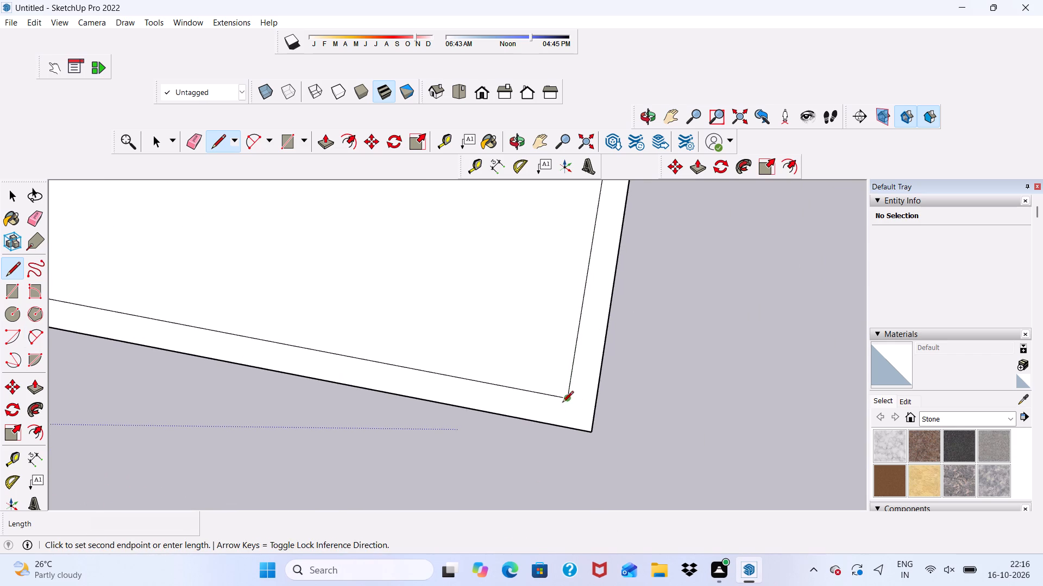
pyautogui.click(560, 424)
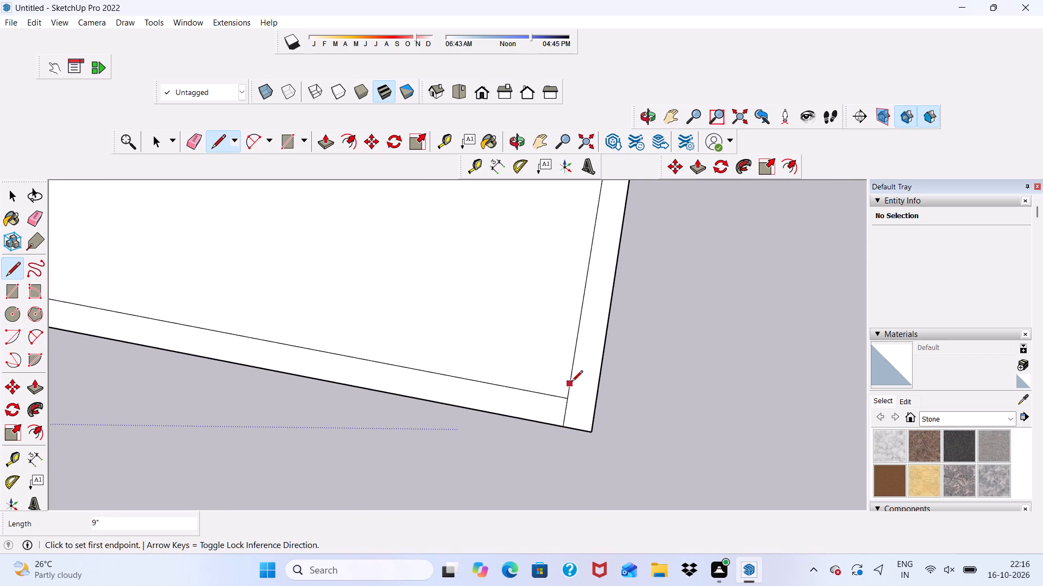
# Push/Pull the connected face of the side walls, rear wall and partition up 10', leaving out the front wall strip.
pyautogui.press('space')
pyautogui.click(579, 375)
pyautogui.scroll(-16, 562, 384)
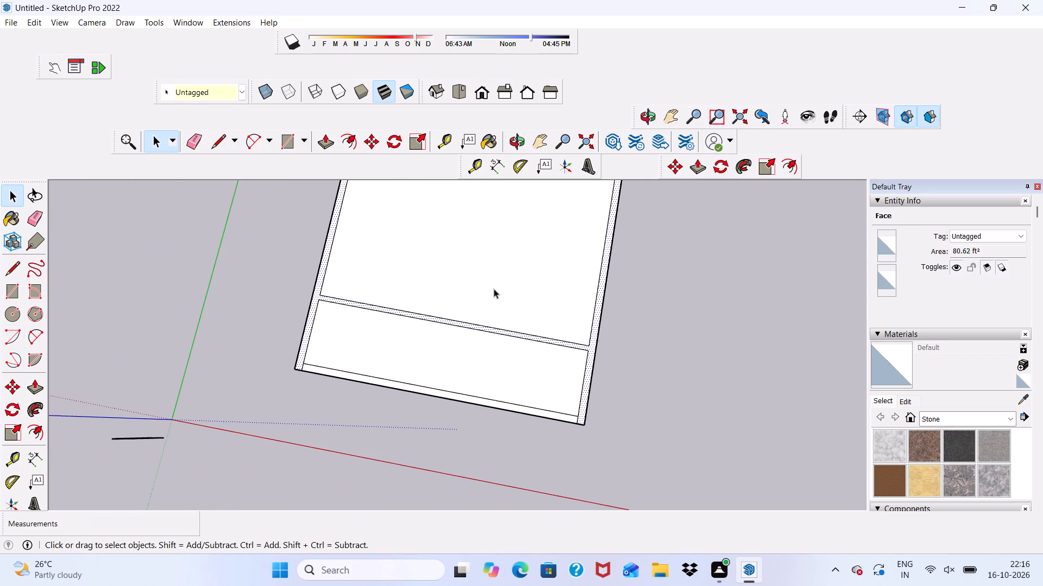
pyautogui.click(324, 140)
pyautogui.scroll(2, 297, 398)
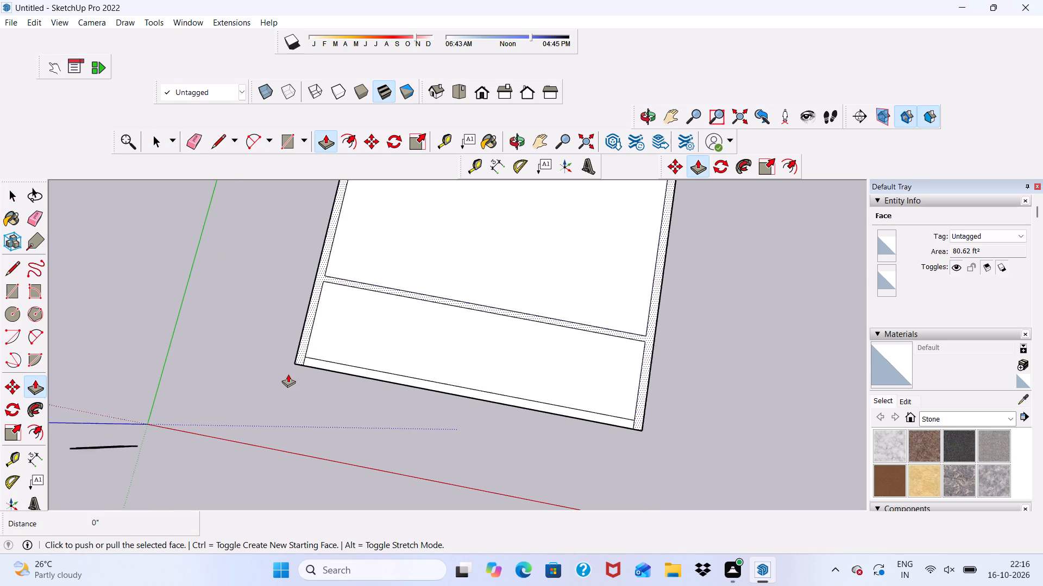
pyautogui.scroll(1, 288, 374)
pyautogui.scroll(3, 320, 304)
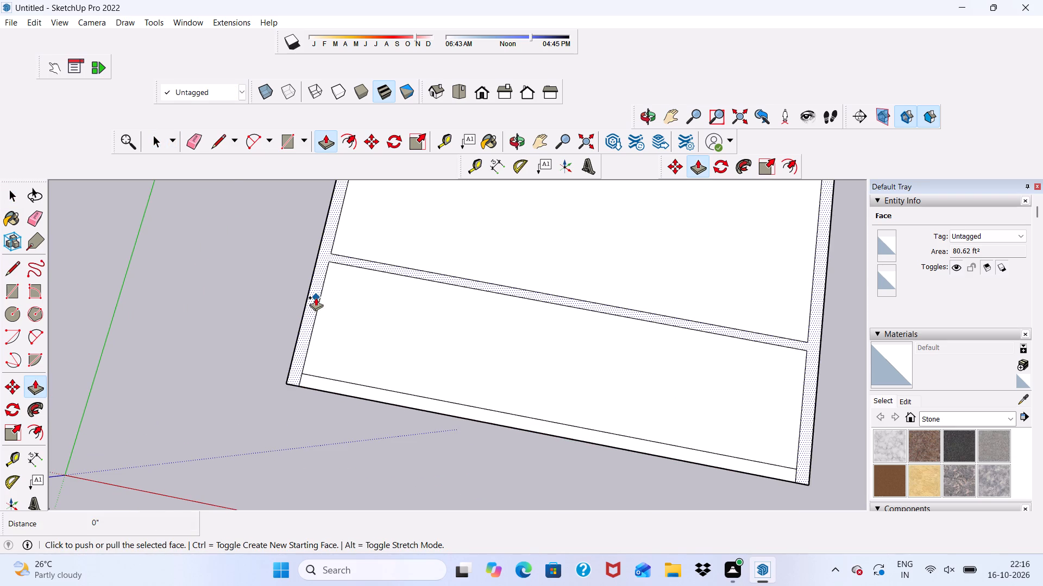
pyautogui.click(316, 297)
pyautogui.write("10'")
pyautogui.press('Return')
pyautogui.scroll(-2, 152, 227)
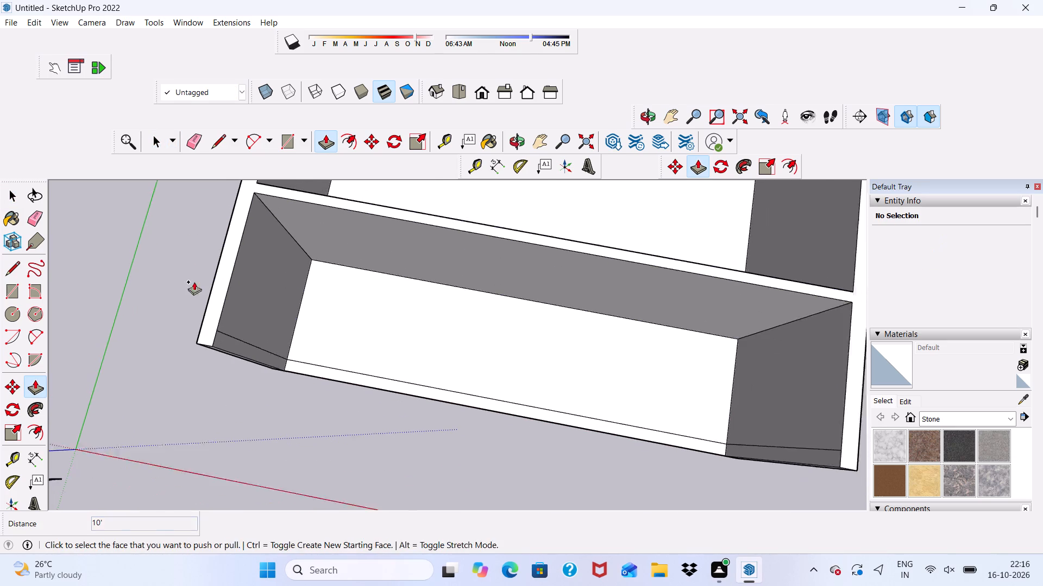
pyautogui.scroll(-1, 194, 282)
pyautogui.press('space')
# Draw a 30' by 30' rectangle over the wall tops, from the rear outer corner nearest the green axis to the diagonally opposite front corner.
pyautogui.scroll(-1, 442, 390)
pyautogui.moveTo(442, 390); pyautogui.dragTo(423, 237, button='middle')
pyautogui.scroll(-6, 201, 430)
pyautogui.scroll(1, 338, 380)
pyautogui.scroll(-1, 338, 380)
pyautogui.moveTo(338, 380); pyautogui.dragTo(444, 347, button='middle')
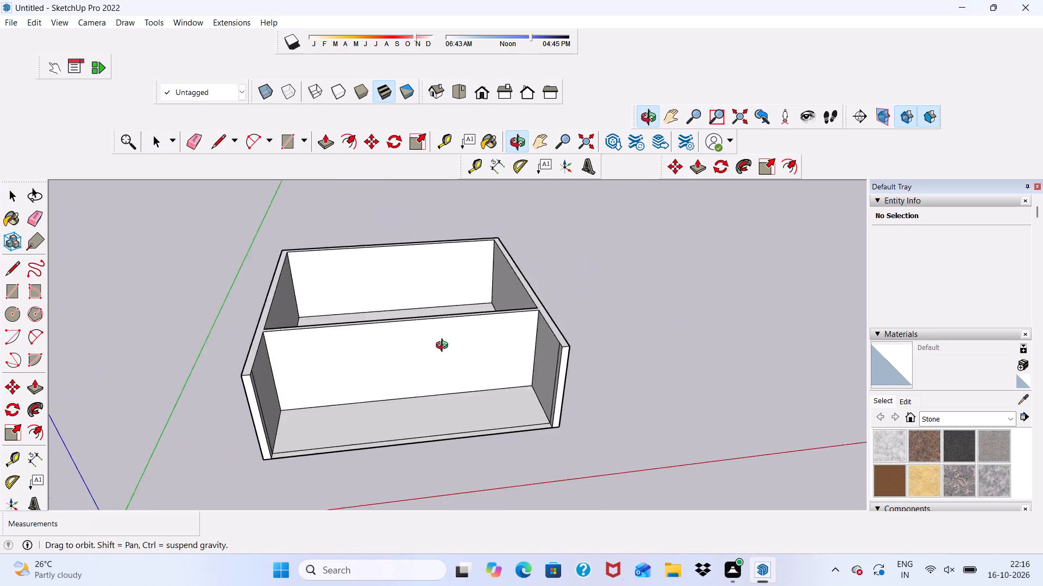
pyautogui.moveTo(444, 347); pyautogui.dragTo(411, 316, button='middle')
pyautogui.scroll(-4, 404, 327)
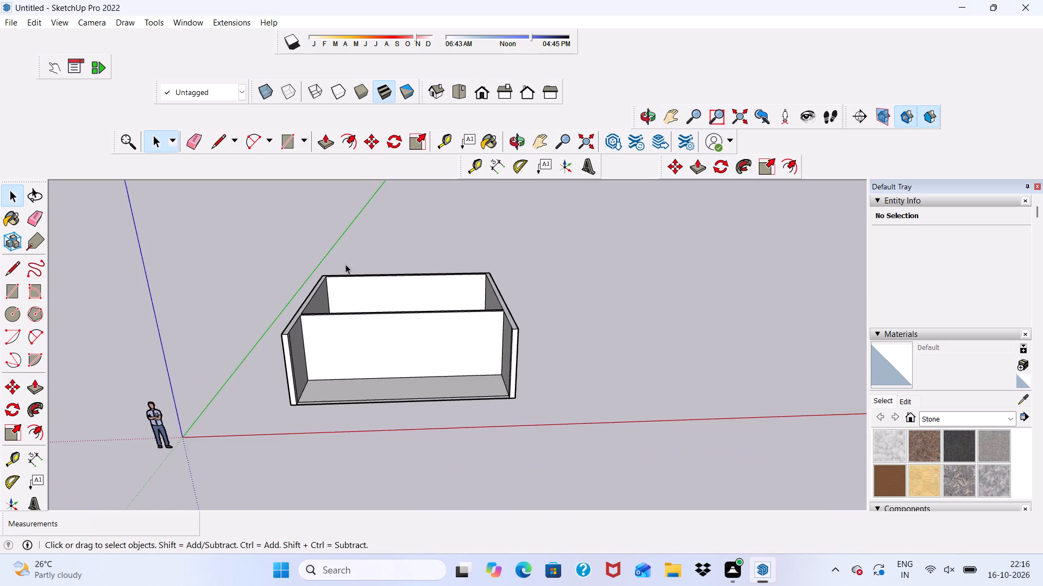
pyautogui.scroll(-4, 345, 264)
pyautogui.click(287, 136)
pyautogui.scroll(-1, 329, 311)
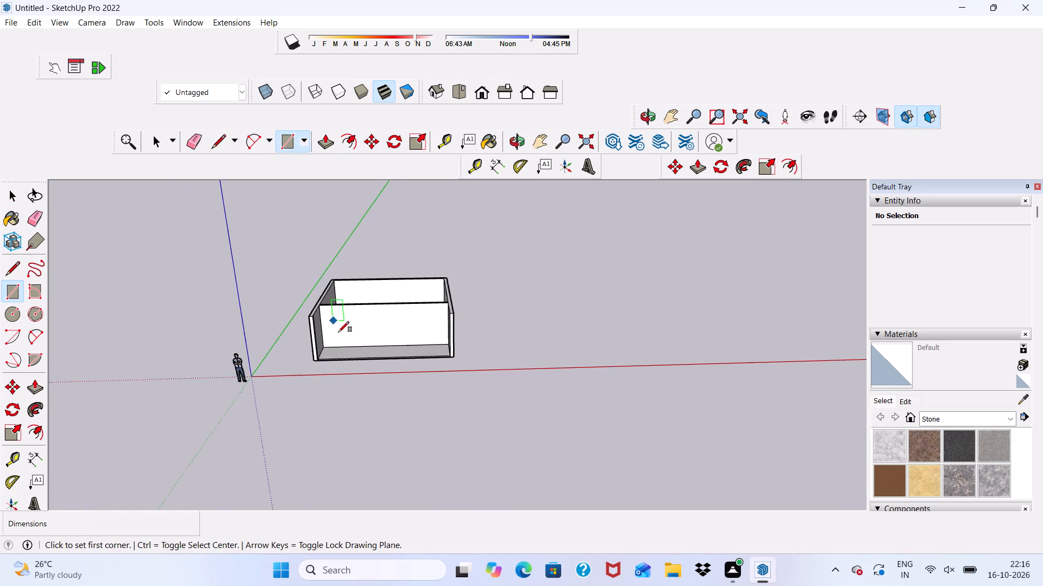
pyautogui.scroll(-5, 338, 332)
pyautogui.moveTo(362, 361); pyautogui.dragTo(336, 534, button='middle')
pyautogui.scroll(11, 306, 312)
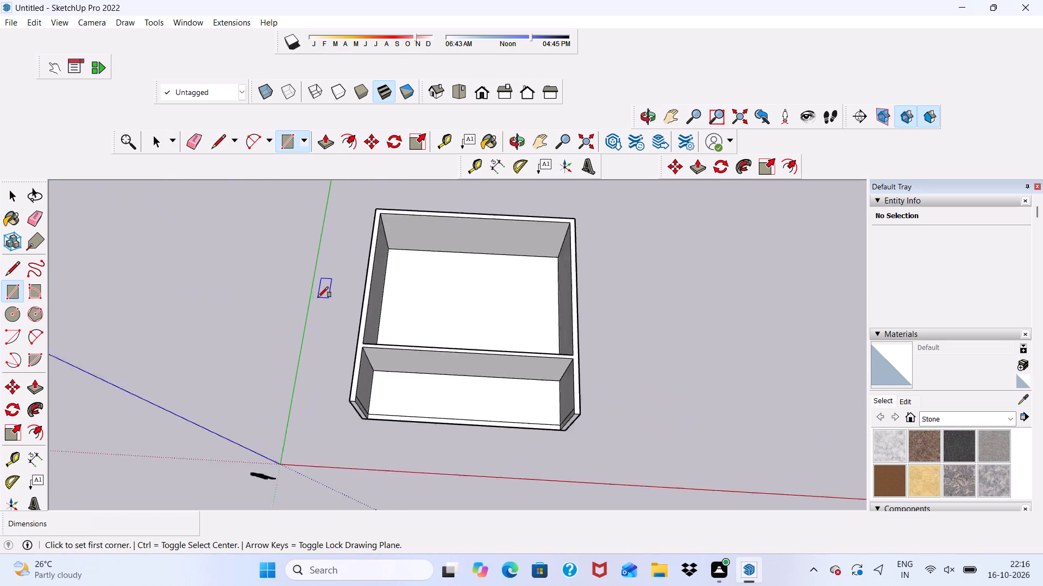
pyautogui.scroll(-2, 308, 339)
pyautogui.scroll(20, 239, 526)
pyautogui.scroll(20, 239, 526)
pyautogui.scroll(5, 239, 526)
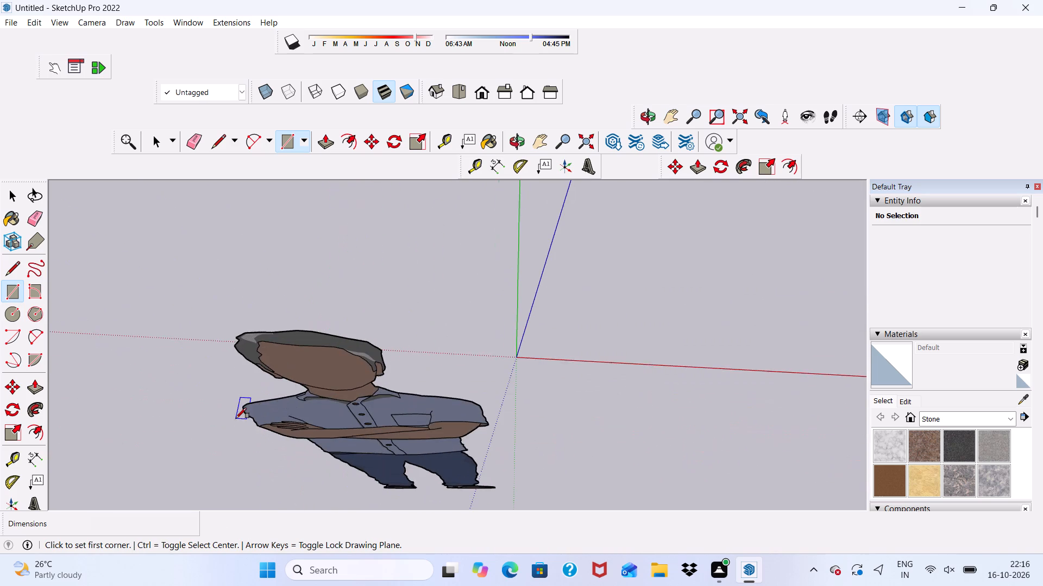
pyautogui.scroll(-20, 0, 410)
pyautogui.scroll(-18, 0, 410)
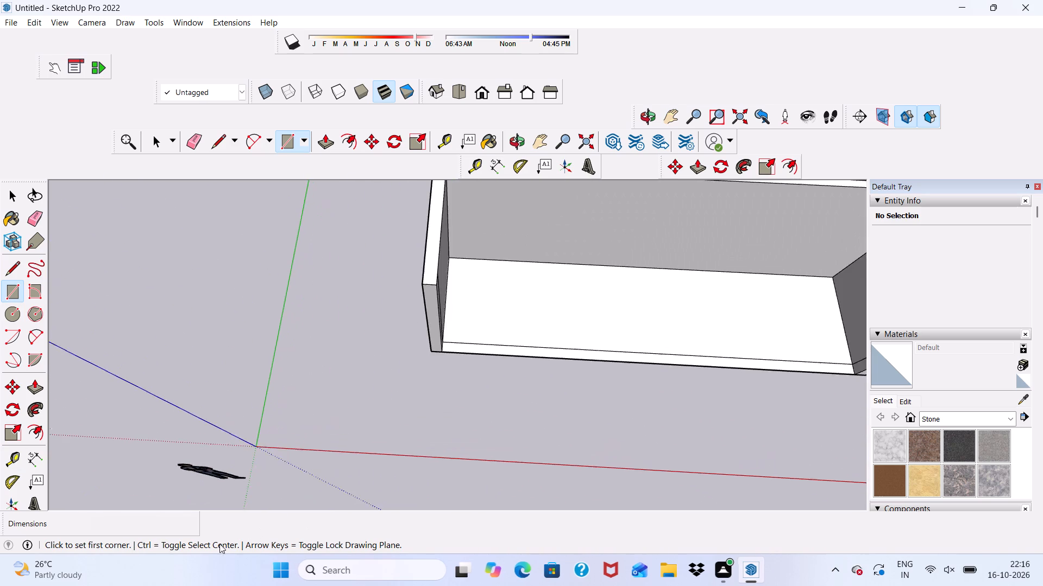
pyautogui.scroll(-1, 219, 544)
pyautogui.scroll(2, 268, 532)
pyautogui.scroll(-19, 261, 466)
pyautogui.scroll(18, 463, 336)
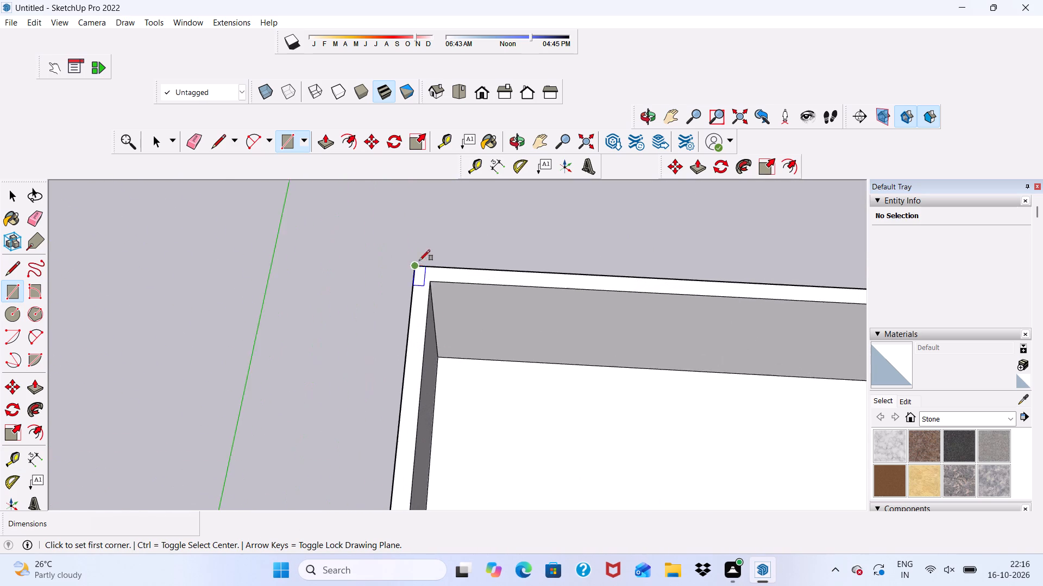
pyautogui.scroll(5, 419, 260)
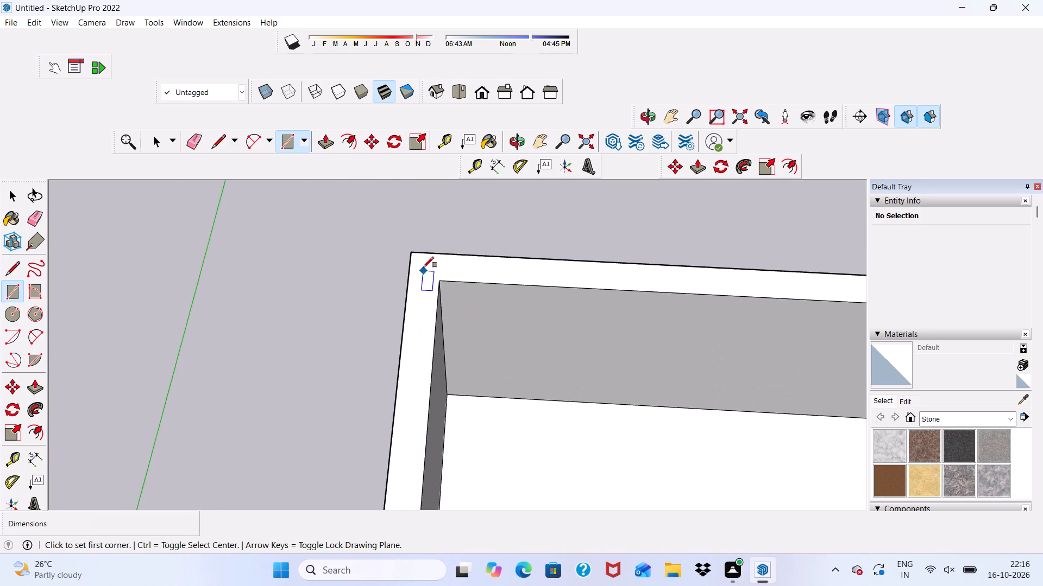
pyautogui.click(414, 256)
pyautogui.scroll(-5, 341, 355)
pyautogui.scroll(-5, 404, 281)
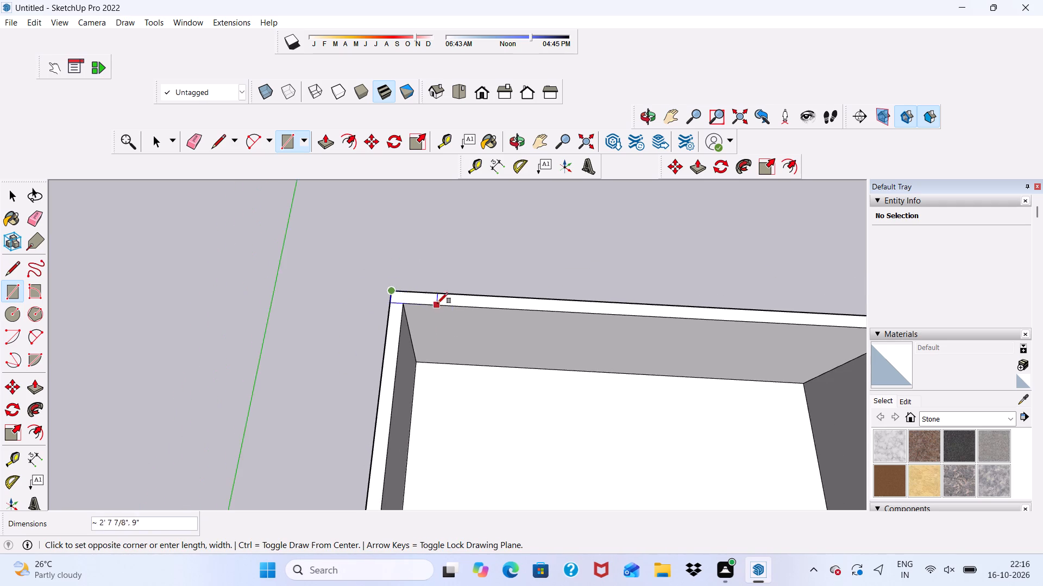
pyautogui.scroll(-7, 420, 291)
pyautogui.scroll(-17, 475, 316)
pyautogui.scroll(5, 533, 416)
pyautogui.scroll(-2, 539, 409)
pyautogui.scroll(10, 546, 397)
pyautogui.scroll(-2, 546, 397)
pyautogui.scroll(4, 546, 397)
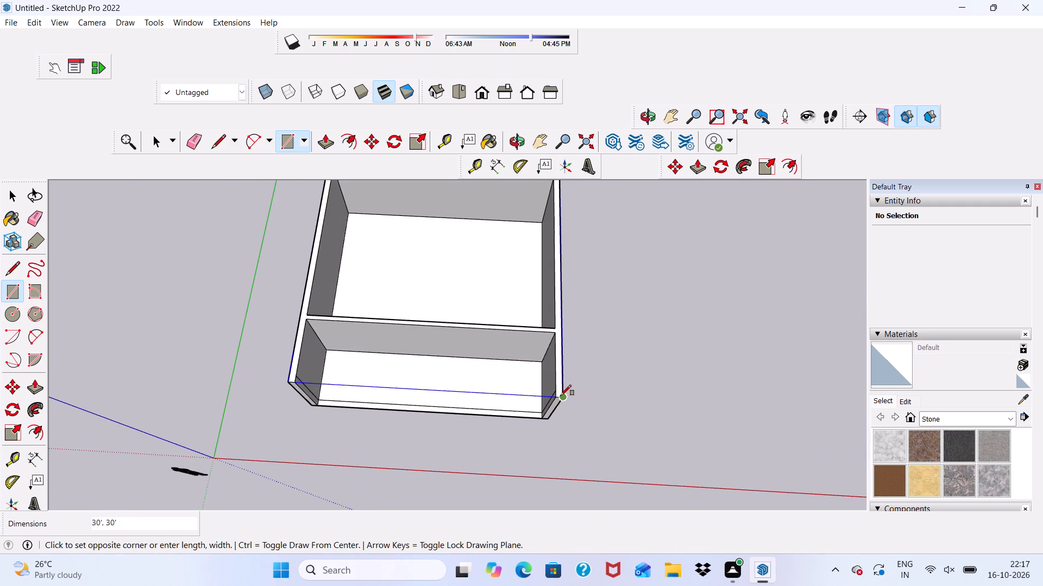
pyautogui.click(561, 396)
# Delete the vertical face closing the front of the building between the two side walls.
pyautogui.scroll(-3, 552, 412)
pyautogui.moveTo(551, 417); pyautogui.dragTo(545, 283, button='middle')
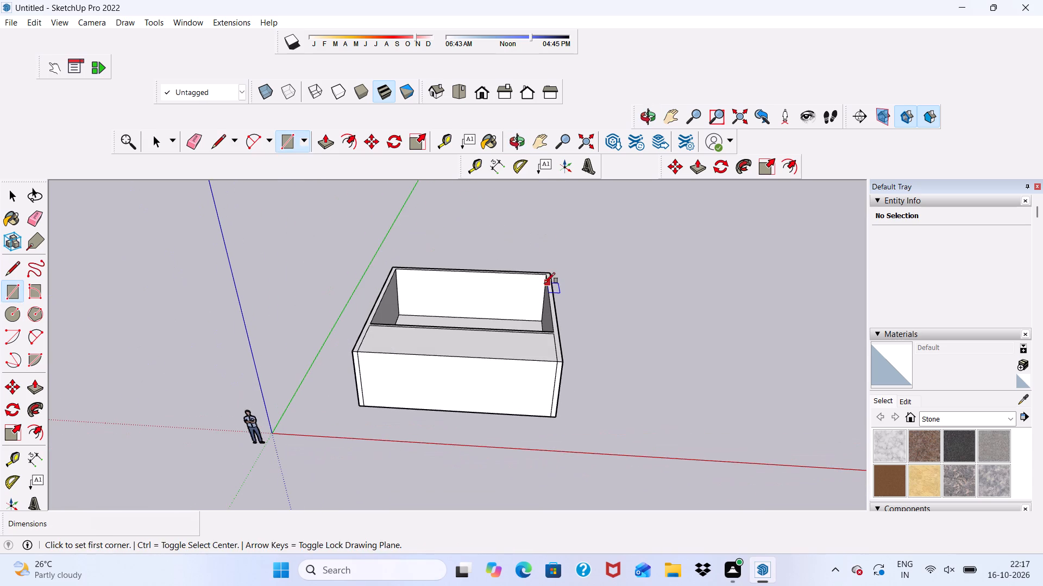
pyautogui.press('space')
pyautogui.click(455, 383)
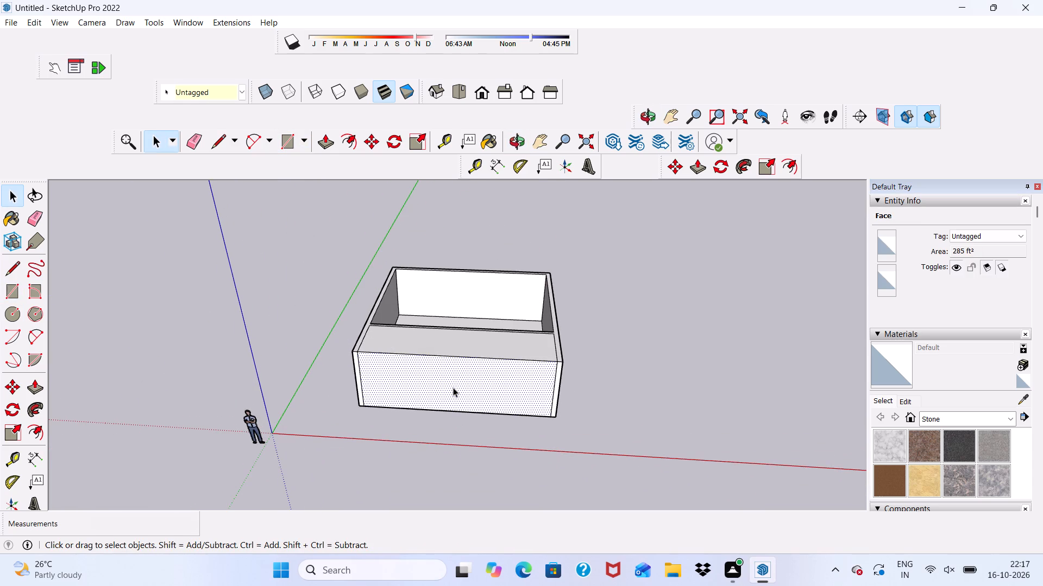
pyautogui.press('Delete')
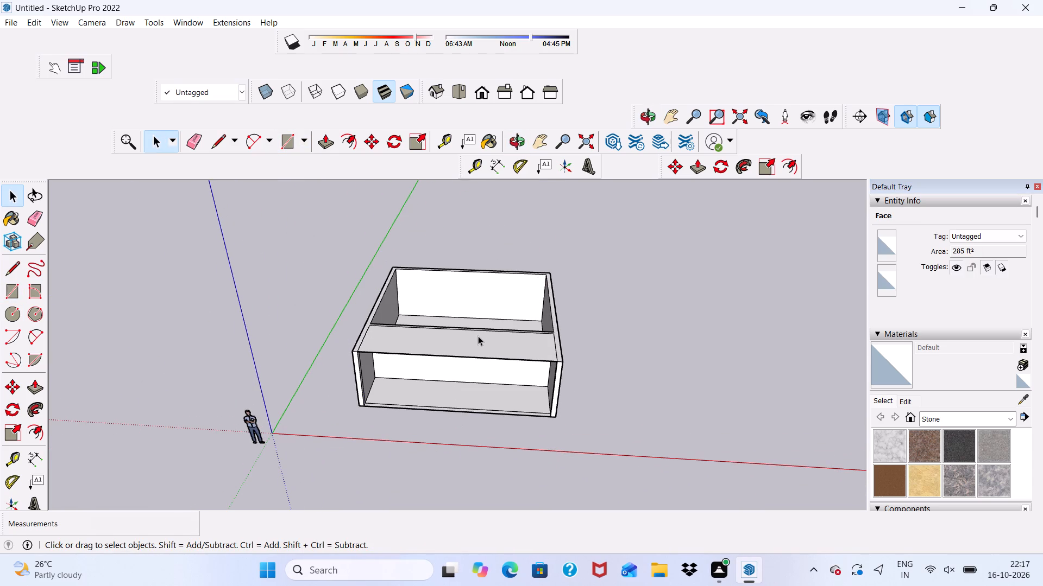
# Push/Pull the roof face above the front room up 3" to form a slab.
pyautogui.moveTo(461, 320); pyautogui.dragTo(456, 350, button='middle')
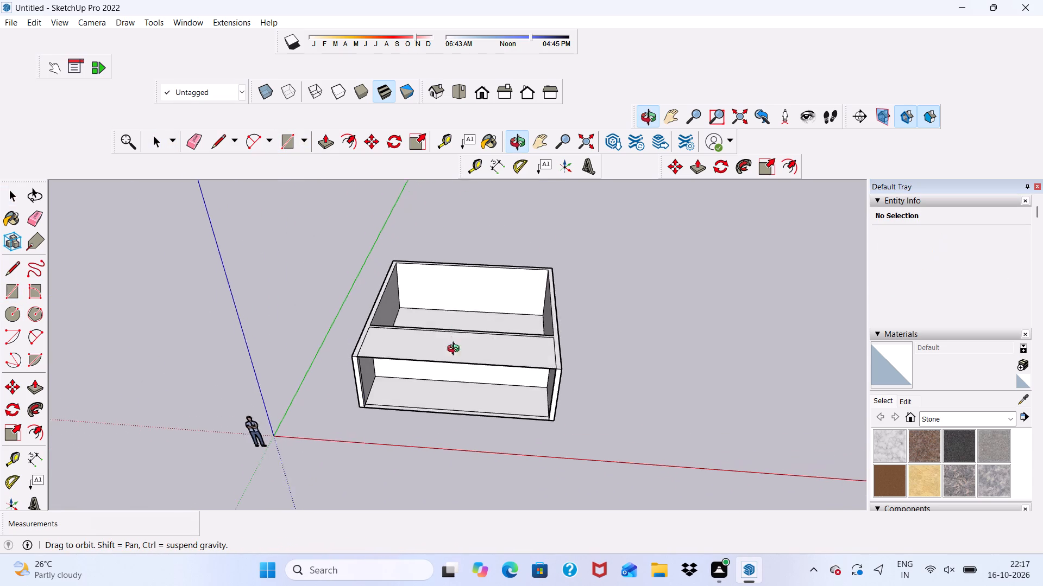
pyautogui.moveTo(456, 350); pyautogui.dragTo(385, 406, button='middle')
pyautogui.scroll(3, 380, 398)
pyautogui.click(392, 334)
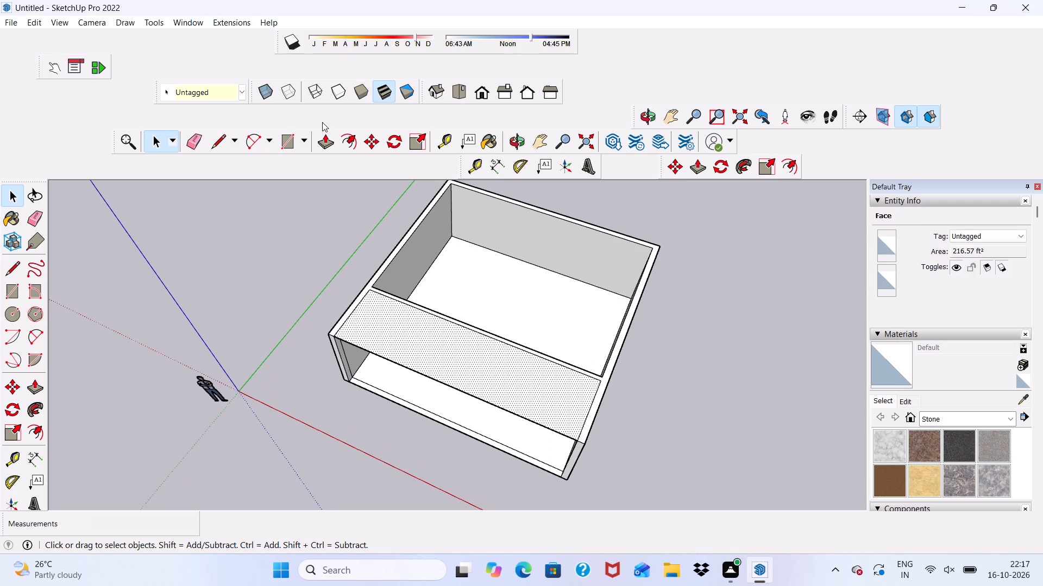
pyautogui.click(321, 142)
pyautogui.click(398, 332)
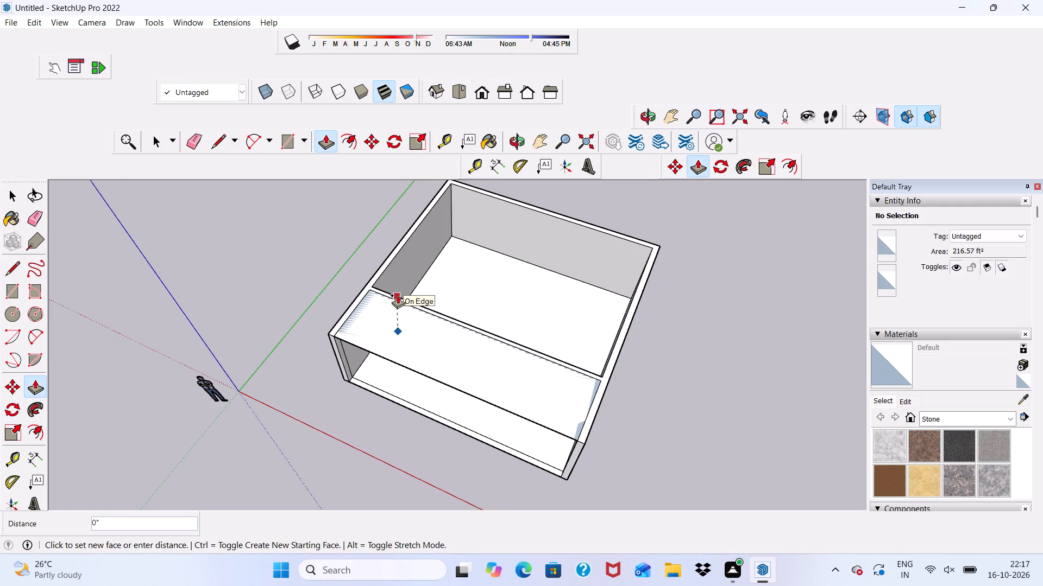
pyautogui.press('3')
pyautogui.hotkey('shift', '"')
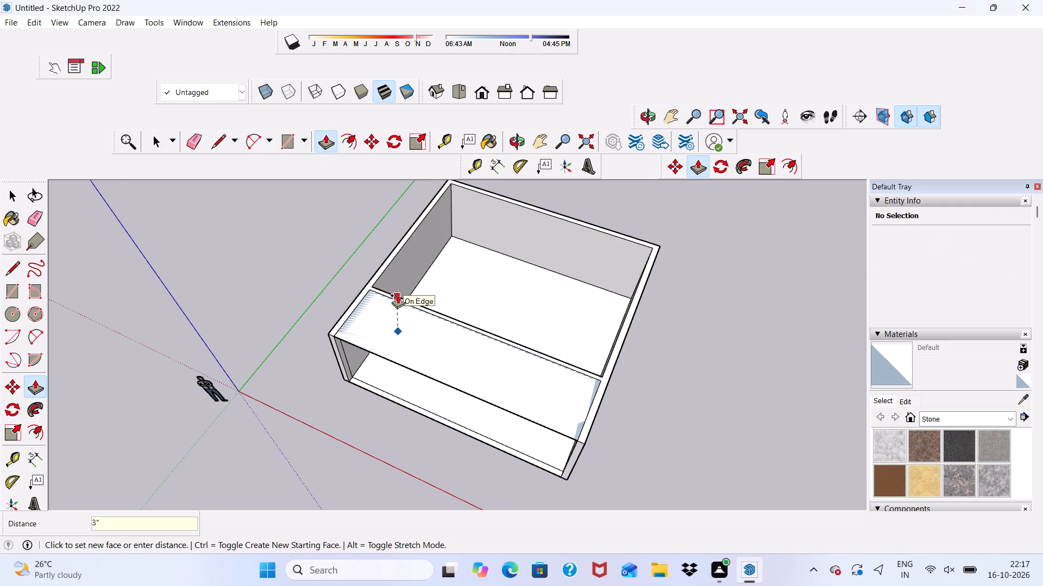
pyautogui.press('Return')
# Extend the slab's rear edge face 22' 4 13/16" over the back room to the outer face of the rear wall.
pyautogui.scroll(-5, 400, 299)
pyautogui.moveTo(445, 361); pyautogui.dragTo(364, 394, button='middle')
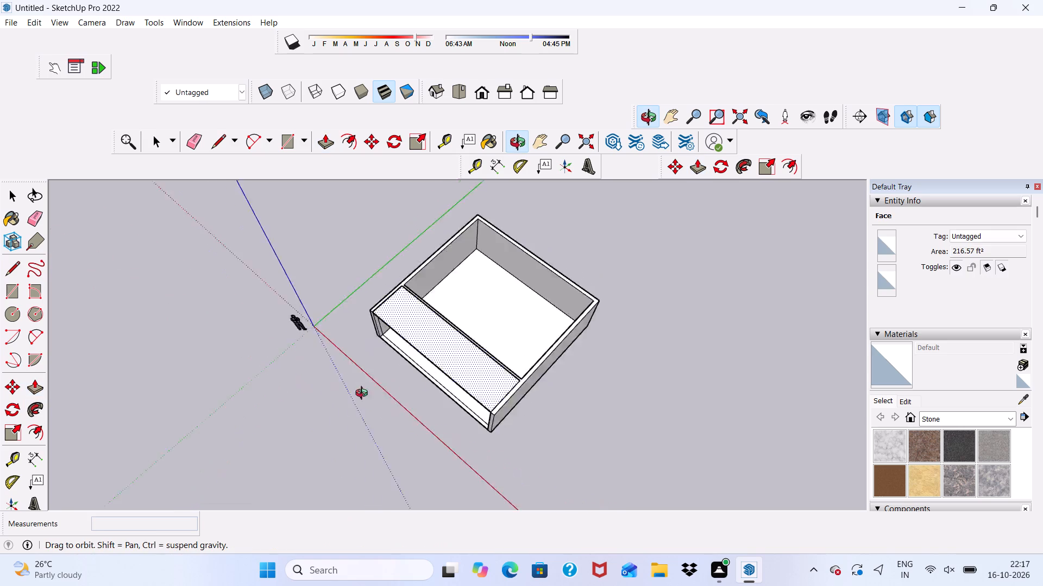
pyautogui.moveTo(364, 394); pyautogui.dragTo(29, 389, button='middle')
pyautogui.scroll(6, 406, 416)
pyautogui.scroll(19, 404, 323)
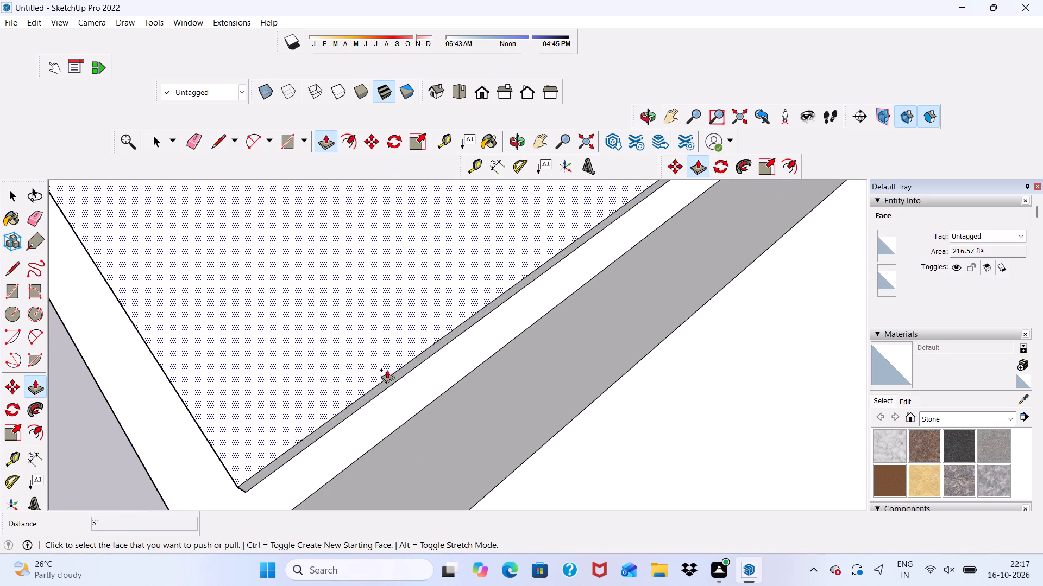
pyautogui.click(378, 391)
pyautogui.scroll(-6, 464, 391)
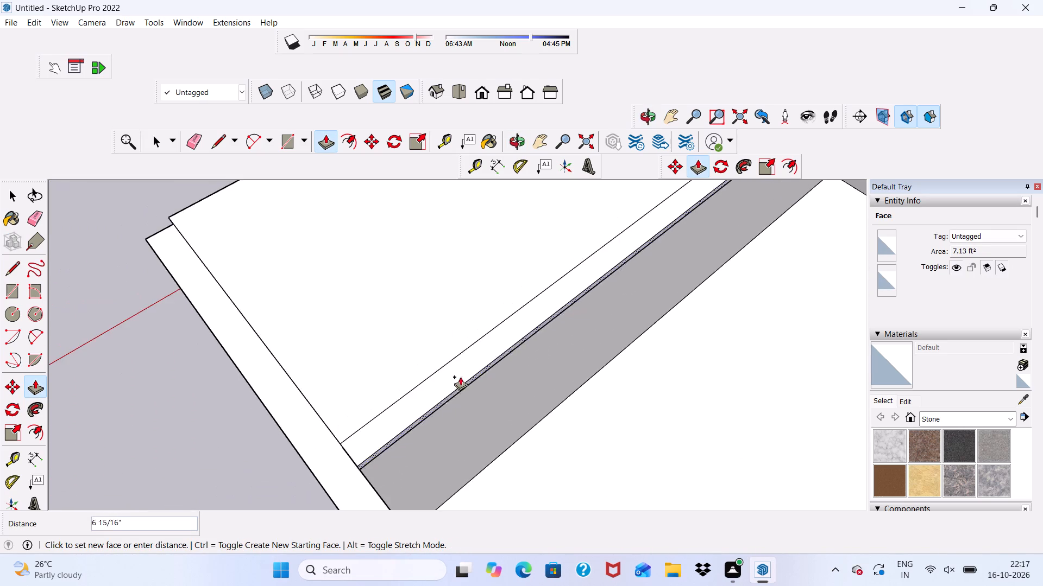
pyautogui.scroll(-17, 372, 339)
pyautogui.scroll(-1, 528, 368)
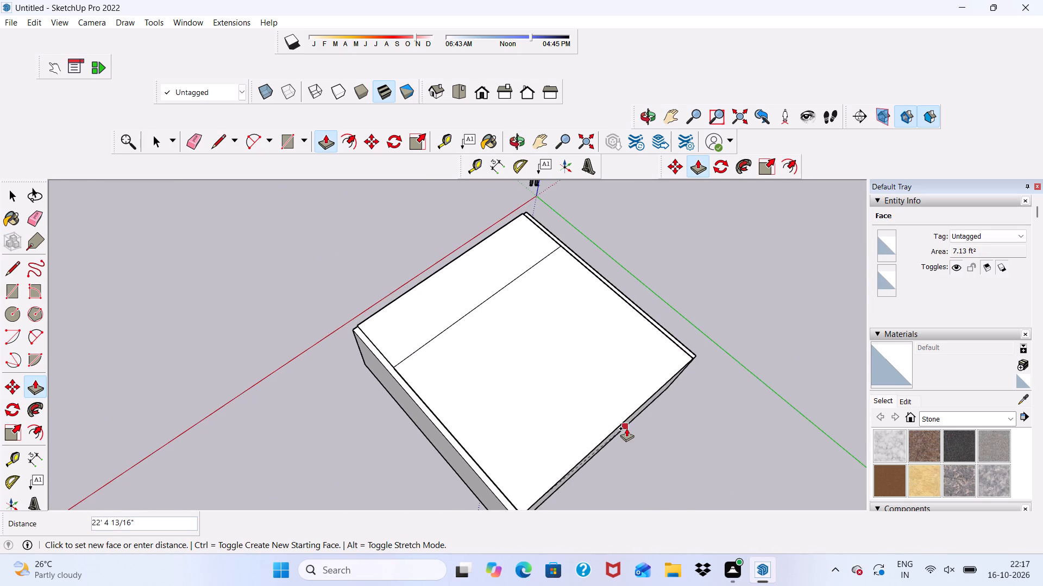
pyautogui.scroll(-1, 626, 428)
pyautogui.moveTo(626, 428); pyautogui.dragTo(574, 277, button='middle')
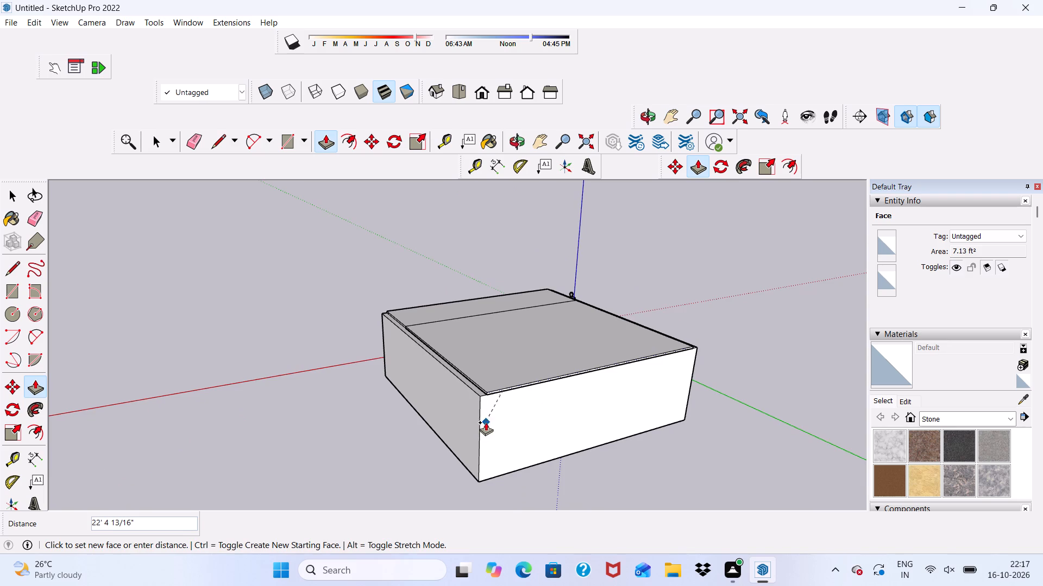
pyautogui.click(486, 422)
# Extend the slab's side edge over the back room by 9", to the outer face of the side wall farthest from the green axis.
pyautogui.scroll(6, 440, 387)
pyautogui.scroll(-3, 449, 361)
pyautogui.scroll(14, 456, 358)
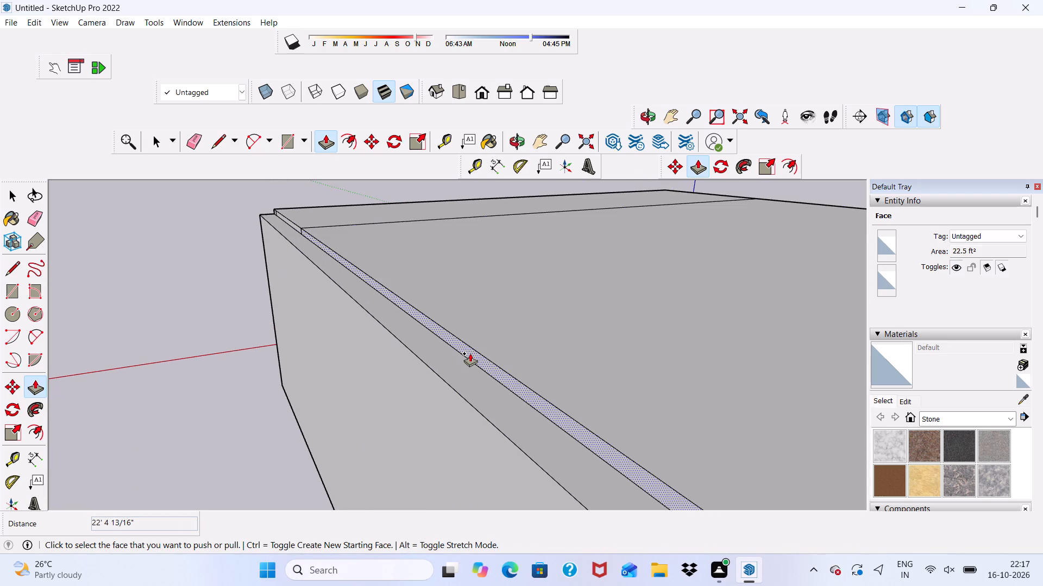
pyautogui.click(470, 353)
pyautogui.click(431, 415)
# Extend the slab's side edge over the front room by 9" across the same side wall.
pyautogui.scroll(-7, 368, 318)
pyautogui.scroll(1, 369, 326)
pyautogui.moveTo(369, 326); pyautogui.dragTo(607, 379, button='middle')
pyautogui.scroll(5, 435, 383)
pyautogui.scroll(1, 169, 322)
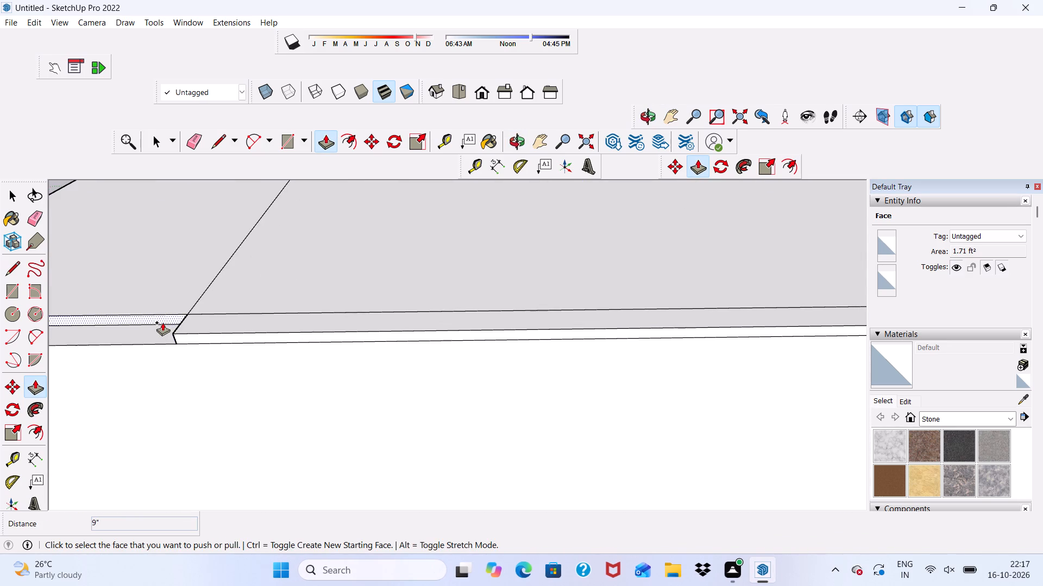
pyautogui.click(162, 322)
pyautogui.click(259, 369)
# Extend the remaining small edge face at the slab's front corner 9" across the same side wall.
pyautogui.scroll(-12, 354, 335)
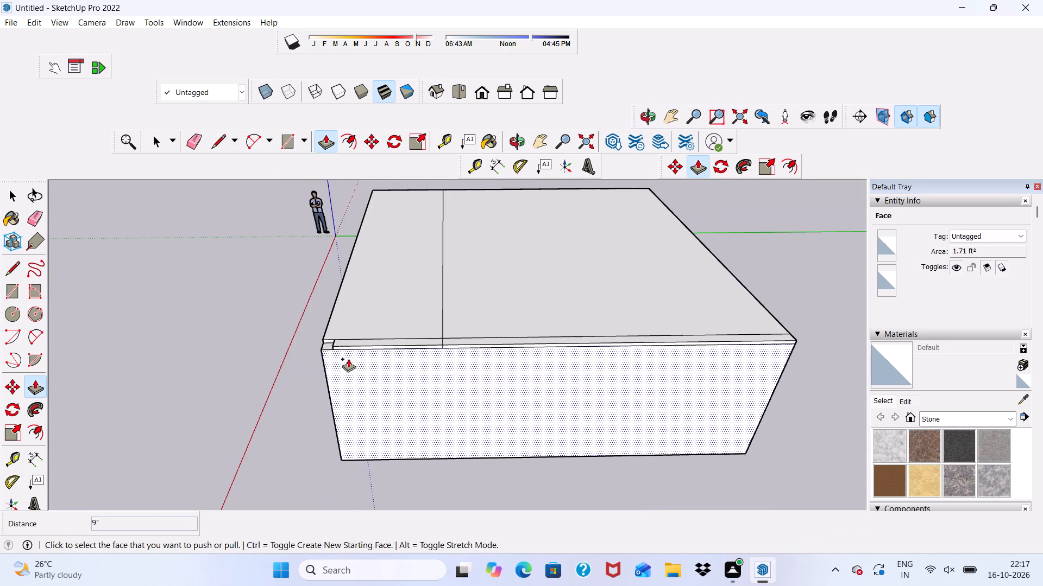
pyautogui.scroll(18, 347, 354)
pyautogui.scroll(-1, 296, 318)
pyautogui.click(277, 322)
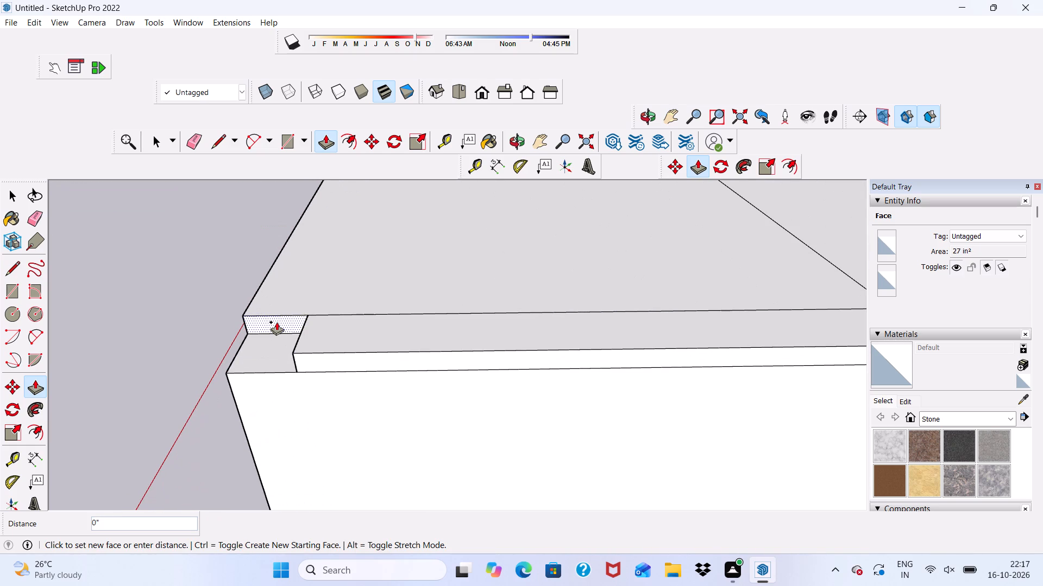
pyautogui.click(360, 383)
# Extend the slab's side edge over the front room by 9" to the outer face of the side wall nearest the green axis.
pyautogui.scroll(-5, 360, 391)
pyautogui.scroll(-6, 443, 417)
pyautogui.scroll(-3, 362, 385)
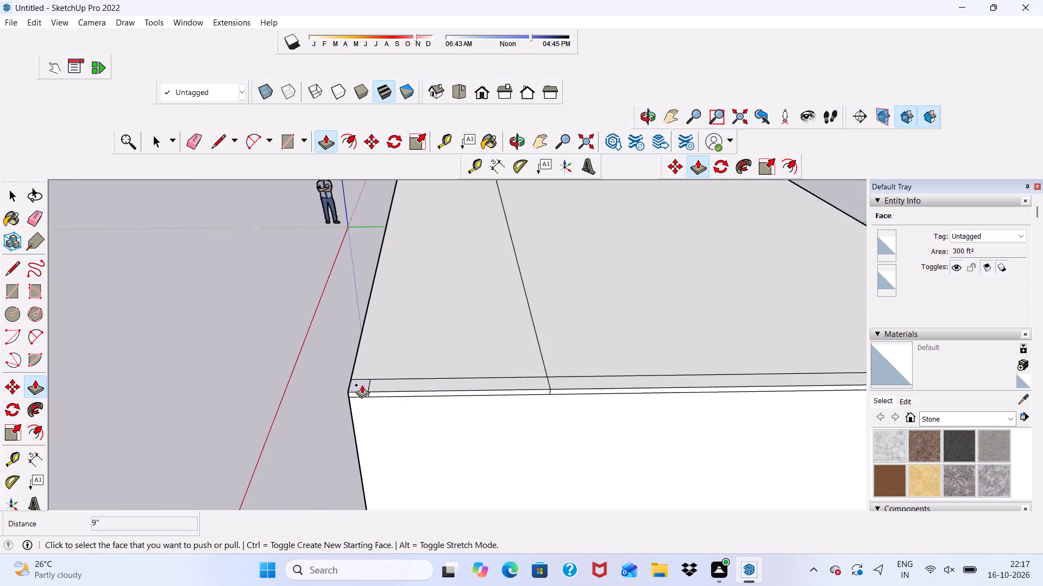
pyautogui.scroll(-2, 362, 385)
pyautogui.moveTo(341, 381); pyautogui.dragTo(707, 375, button='middle')
pyautogui.scroll(-1, 341, 381)
pyautogui.scroll(9, 192, 339)
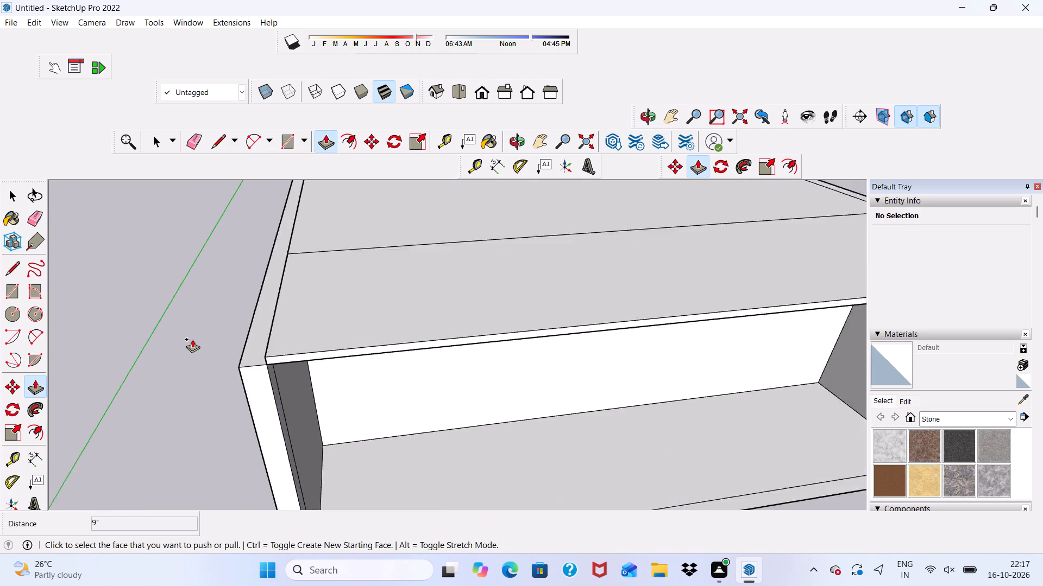
pyautogui.scroll(2, 192, 339)
pyautogui.moveTo(194, 345); pyautogui.dragTo(362, 382, button='middle')
pyautogui.scroll(3, 373, 372)
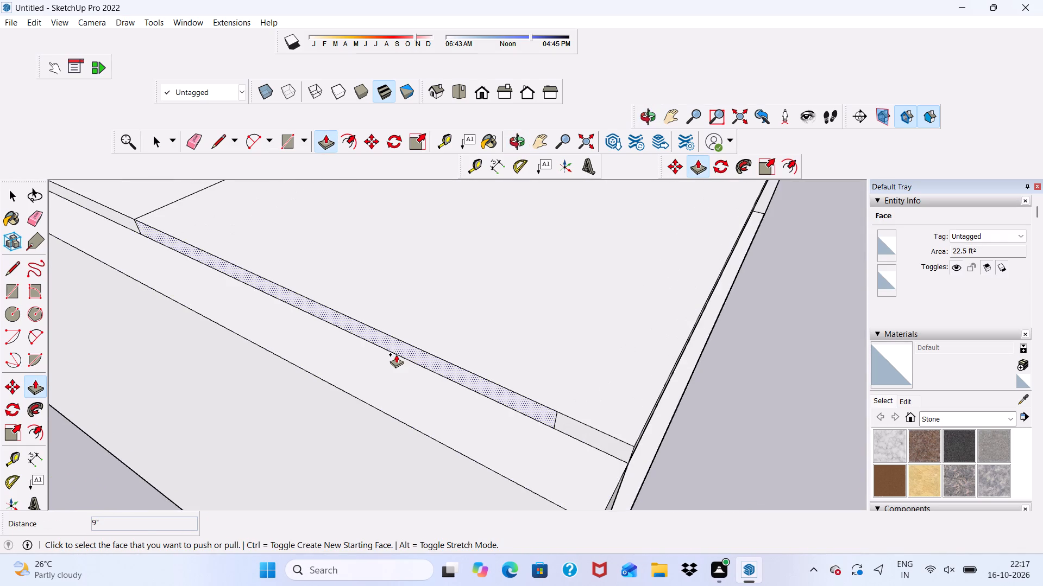
pyautogui.click(396, 354)
pyautogui.click(377, 415)
# Extend the remaining small edge face at the slab's front corner 9" across the side wall nearest the green axis.
pyautogui.scroll(-4, 400, 402)
pyautogui.moveTo(552, 403); pyautogui.dragTo(449, 335, button='middle')
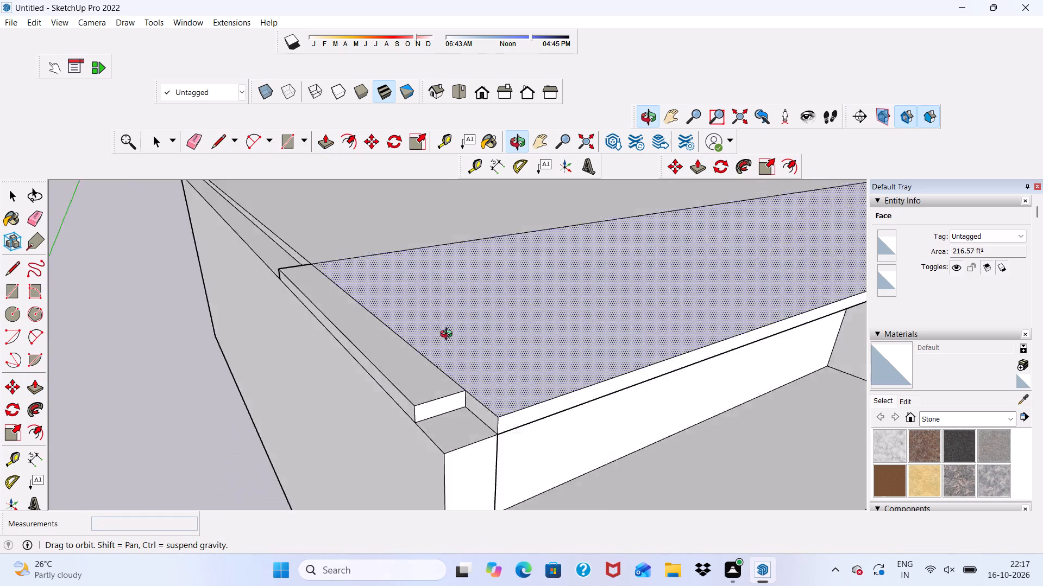
pyautogui.moveTo(449, 335); pyautogui.dragTo(384, 271, button='middle')
pyautogui.scroll(1, 384, 271)
pyautogui.scroll(-11, 384, 271)
pyautogui.moveTo(384, 349); pyautogui.dragTo(380, 388, button='middle')
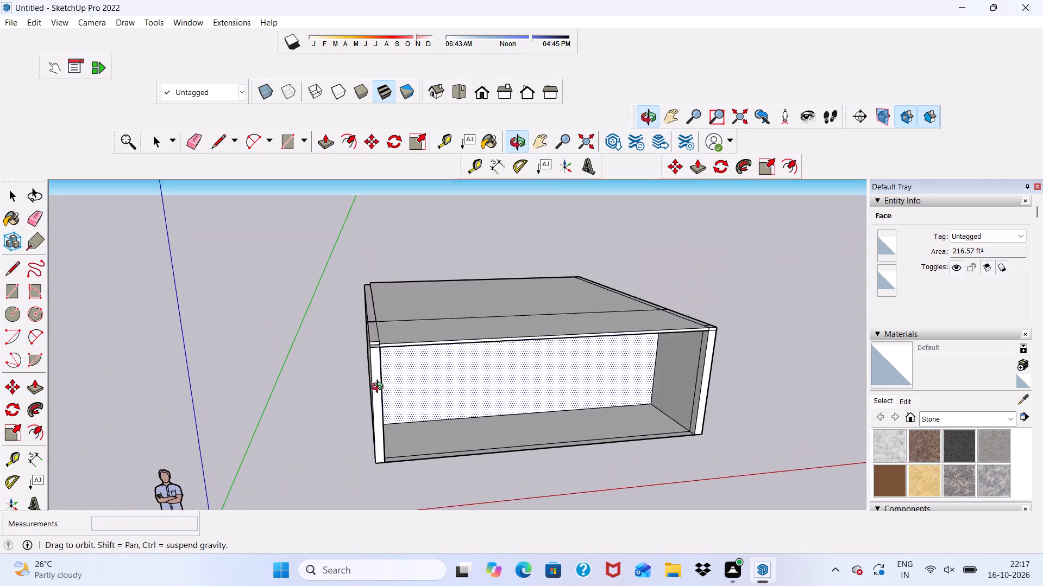
pyautogui.moveTo(380, 388); pyautogui.dragTo(316, 417, button='middle')
pyautogui.scroll(3, 309, 405)
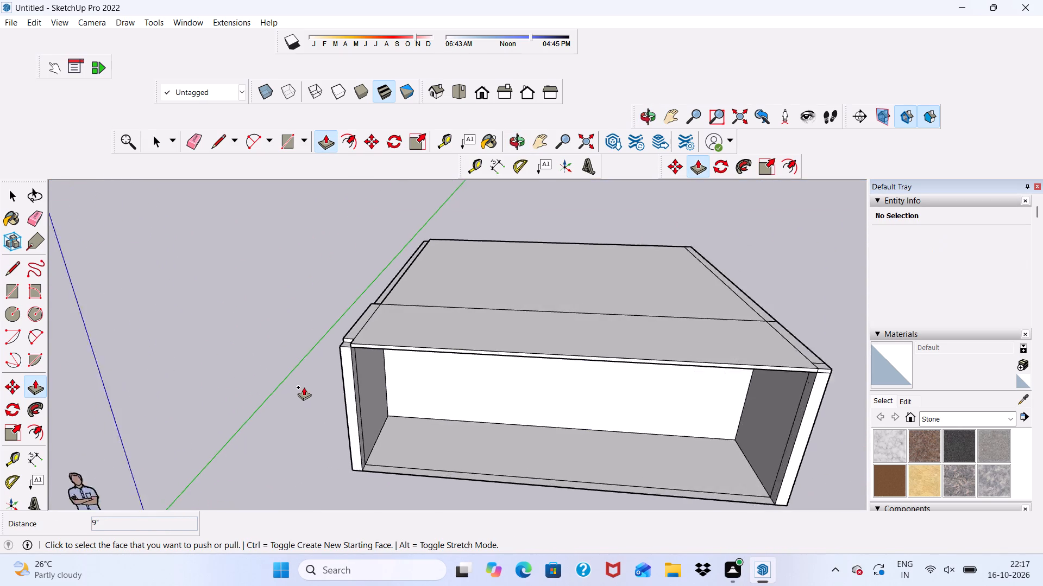
pyautogui.scroll(3, 304, 387)
pyautogui.scroll(-6, 303, 372)
pyautogui.moveTo(307, 377); pyautogui.dragTo(483, 397, button='middle')
pyautogui.scroll(5, 454, 389)
pyautogui.scroll(-2, 454, 389)
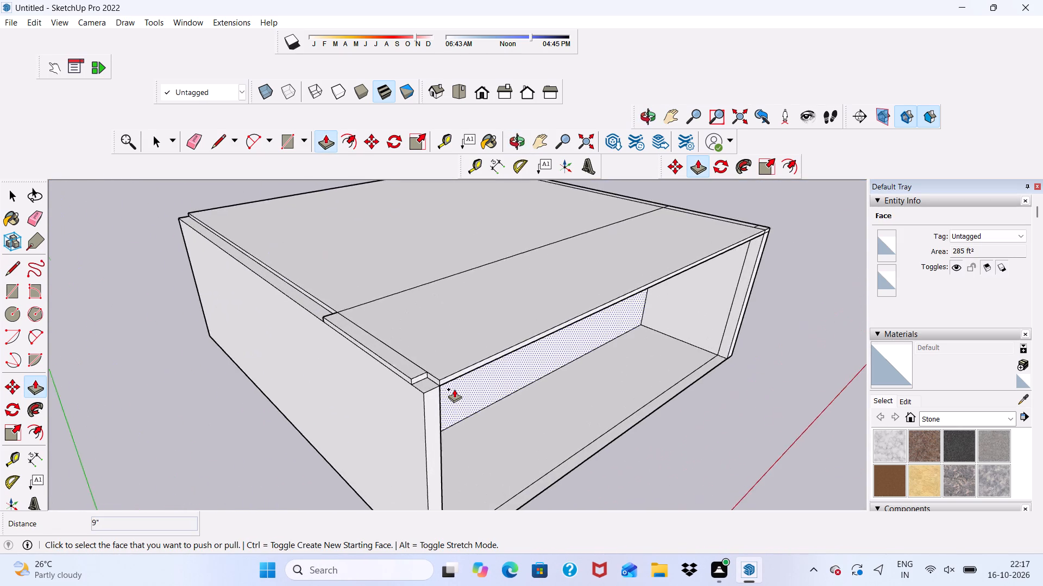
pyautogui.scroll(-2, 454, 389)
pyautogui.scroll(10, 454, 389)
pyautogui.scroll(-2, 433, 375)
pyautogui.scroll(4, 433, 375)
pyautogui.click(433, 375)
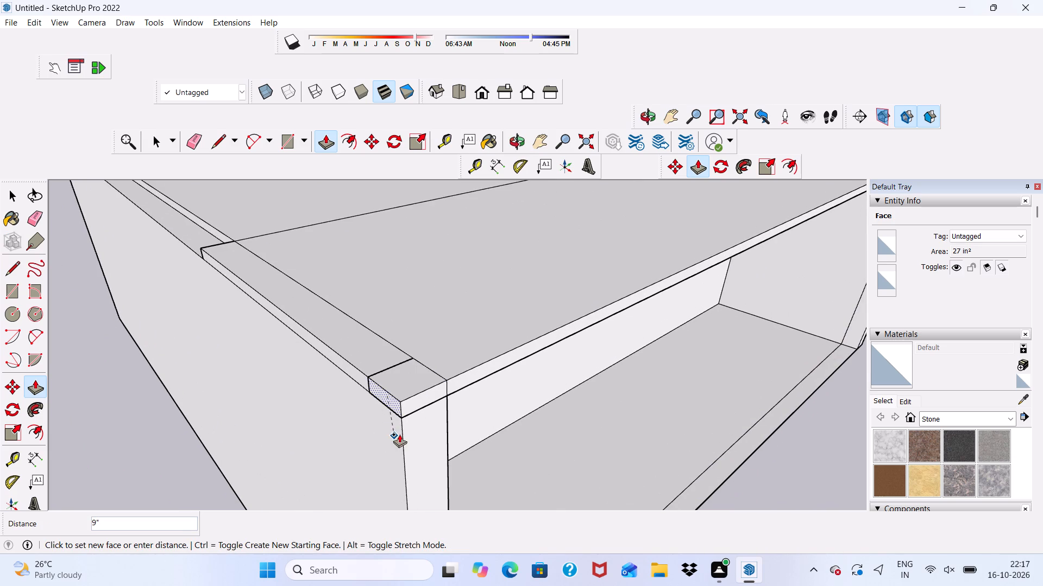
pyautogui.click(399, 434)
# Extend the slab's side edge over the back room by 9" across the side wall nearest the green axis.
pyautogui.scroll(5, 192, 243)
pyautogui.click(232, 227)
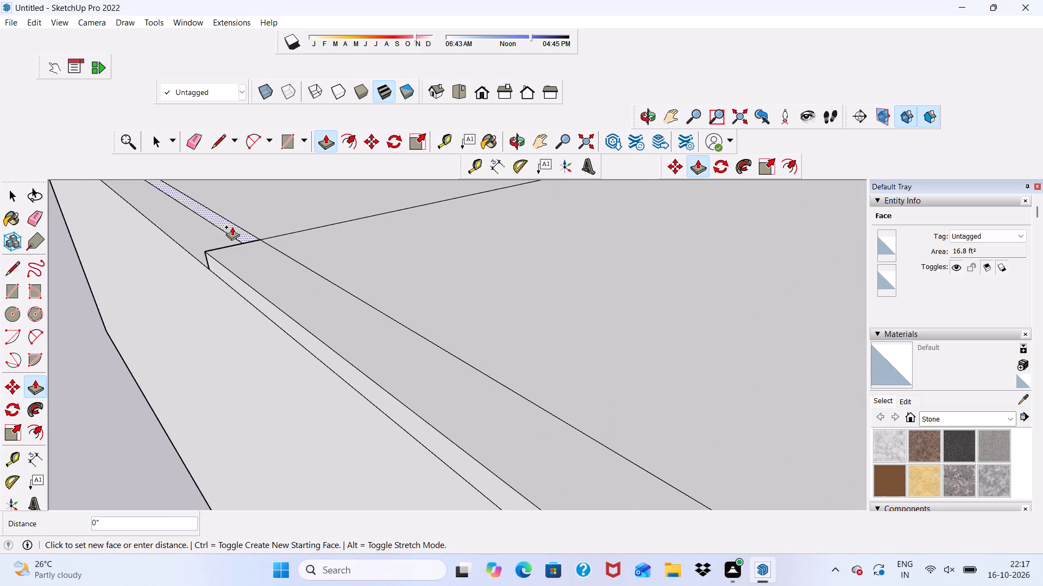
pyautogui.click(219, 296)
# Erase the long seam line crossing the slab's top between the front and back rooms.
pyautogui.scroll(-15, 219, 310)
pyautogui.scroll(6, 175, 252)
pyautogui.scroll(-12, 173, 237)
pyautogui.moveTo(372, 387); pyautogui.dragTo(295, 390, button='middle')
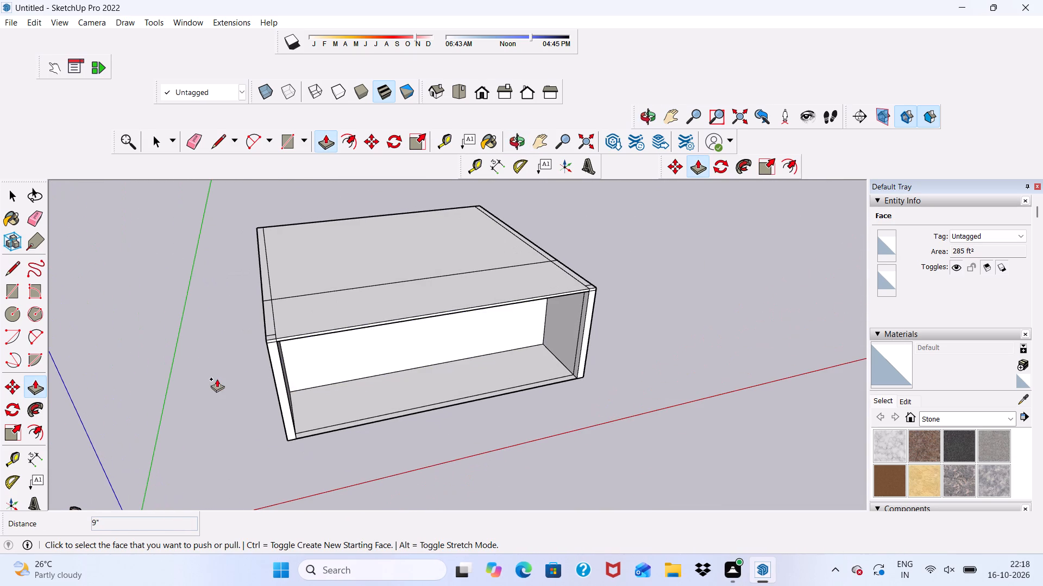
pyautogui.click(205, 141)
pyautogui.moveTo(315, 282); pyautogui.dragTo(317, 321)
# Erase the leftover seam lines on the slab's top along the side wall nearest the green axis.
pyautogui.scroll(5, 281, 303)
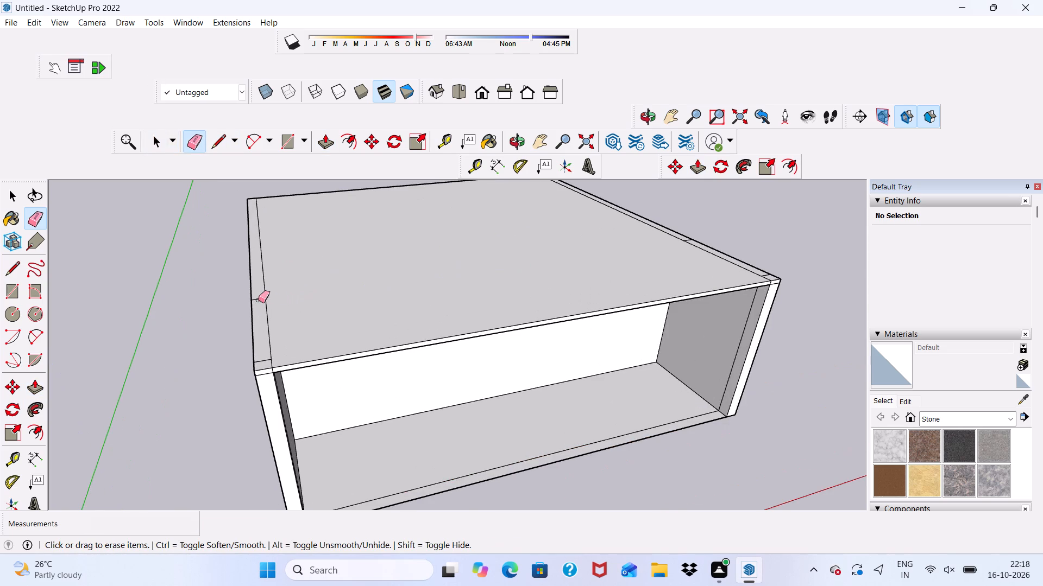
pyautogui.moveTo(258, 299); pyautogui.dragTo(265, 331)
pyautogui.click(265, 332)
pyautogui.moveTo(274, 358); pyautogui.dragTo(266, 360)
pyautogui.scroll(1, 253, 259)
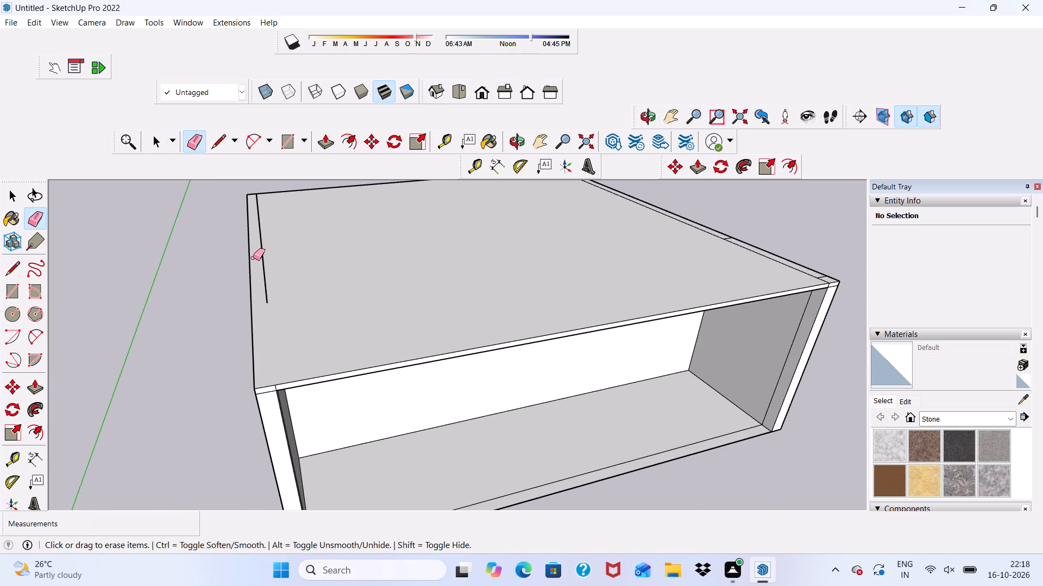
pyautogui.click(263, 252)
# Erase the leftover seam lines on the slab's top along the side wall farthest from the green axis.
pyautogui.scroll(-11, 184, 288)
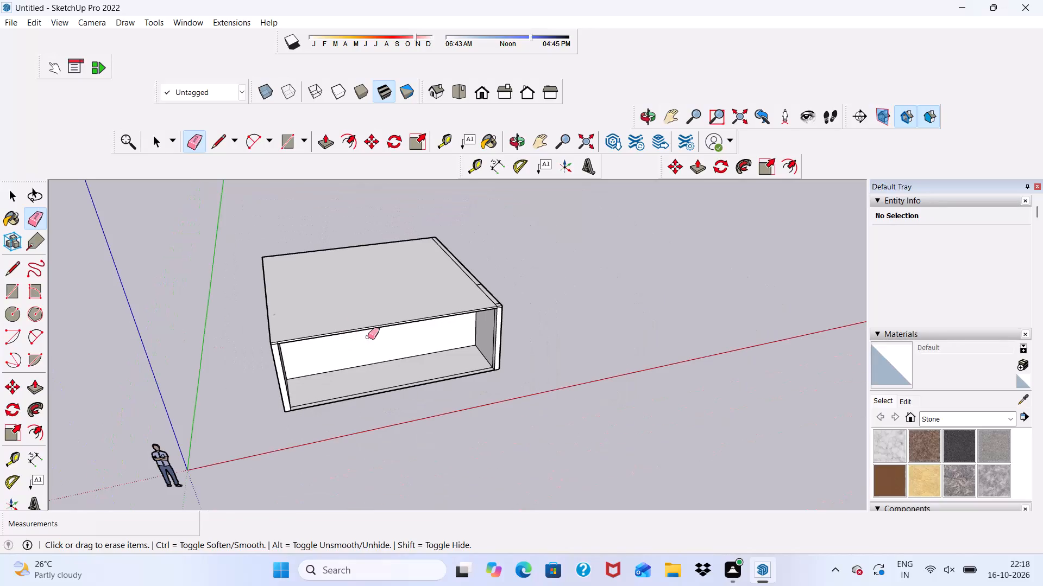
pyautogui.scroll(11, 418, 326)
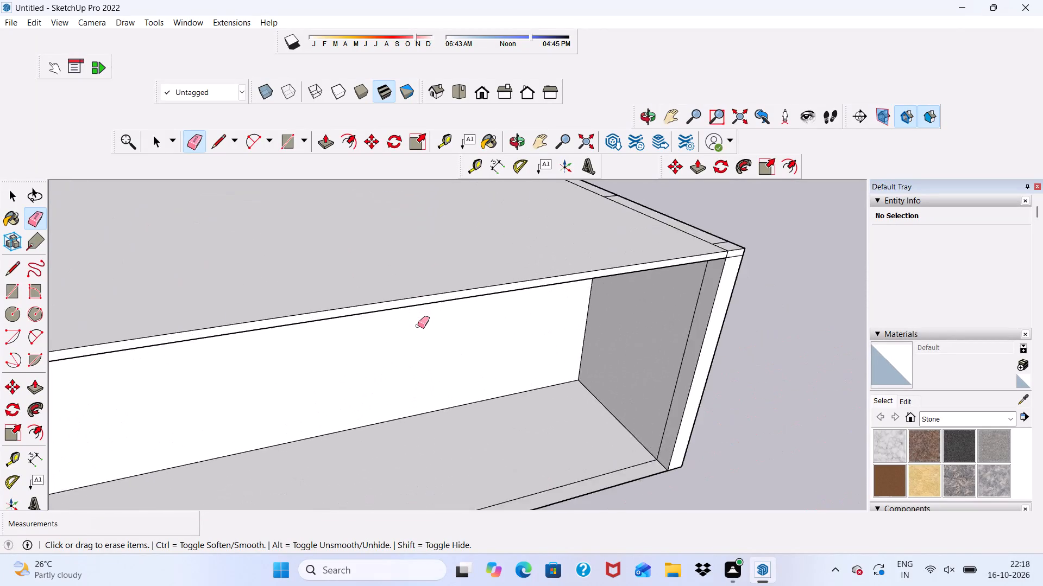
pyautogui.scroll(-6, 418, 326)
pyautogui.scroll(1, 418, 326)
pyautogui.moveTo(417, 326); pyautogui.dragTo(267, 362, button='middle')
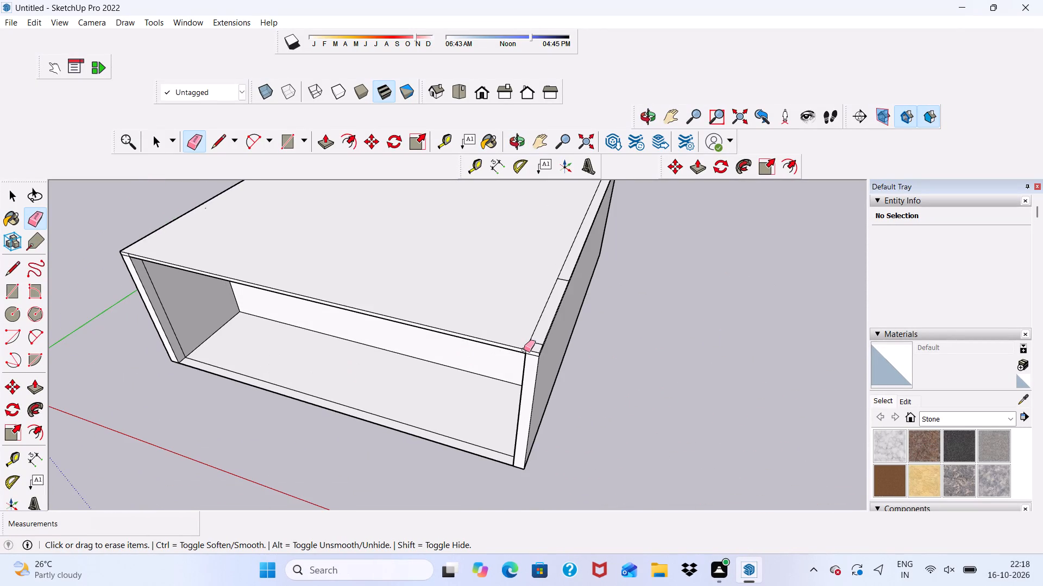
pyautogui.scroll(10, 530, 345)
pyautogui.moveTo(529, 333); pyautogui.dragTo(530, 344)
pyautogui.scroll(-19, 464, 316)
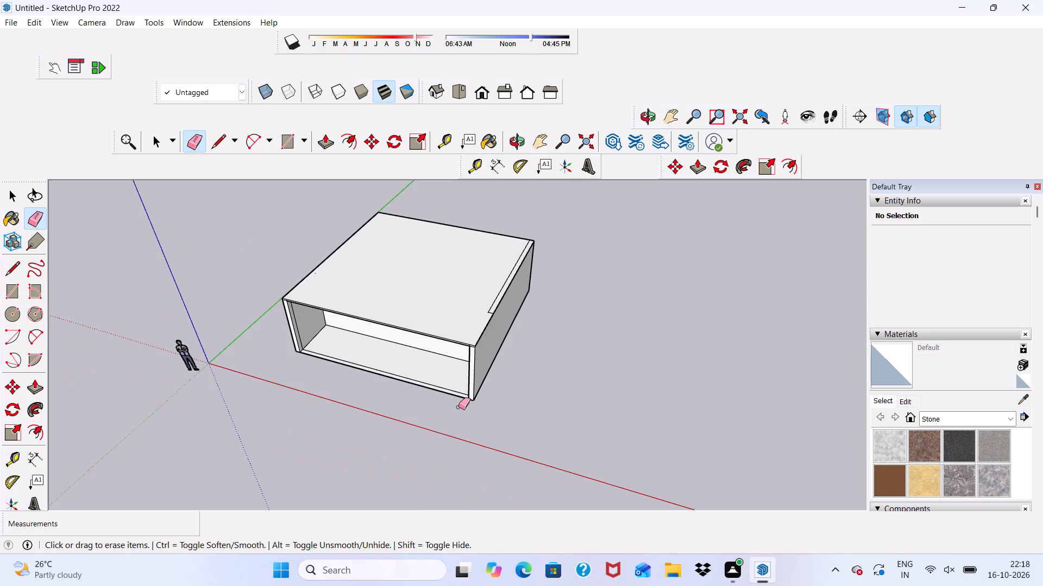
pyautogui.scroll(1, 523, 342)
pyautogui.scroll(5, 504, 252)
pyautogui.scroll(-4, 504, 252)
pyautogui.scroll(4, 463, 352)
pyautogui.scroll(11, 473, 308)
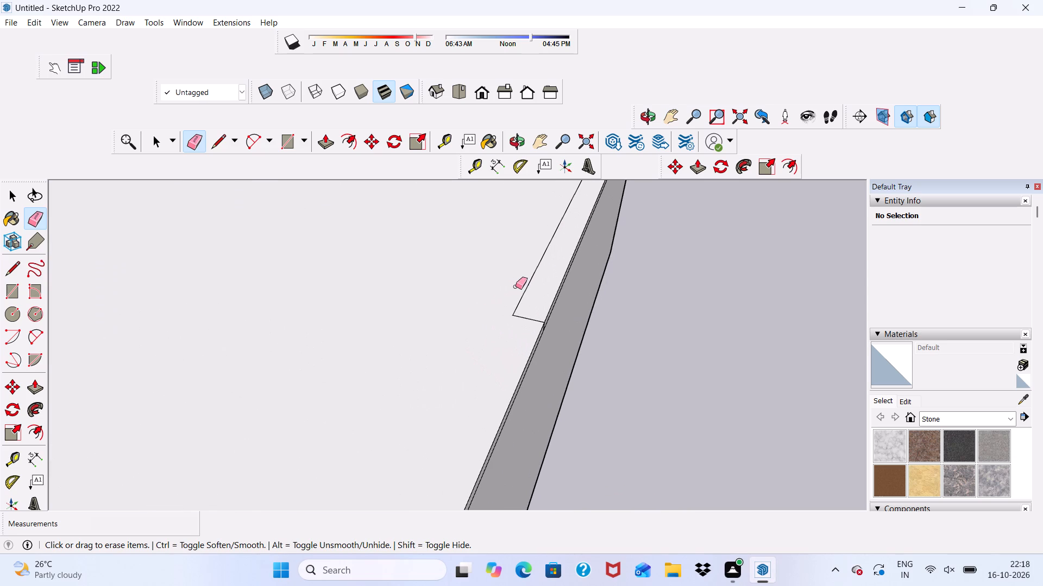
pyautogui.moveTo(524, 286); pyautogui.dragTo(530, 315)
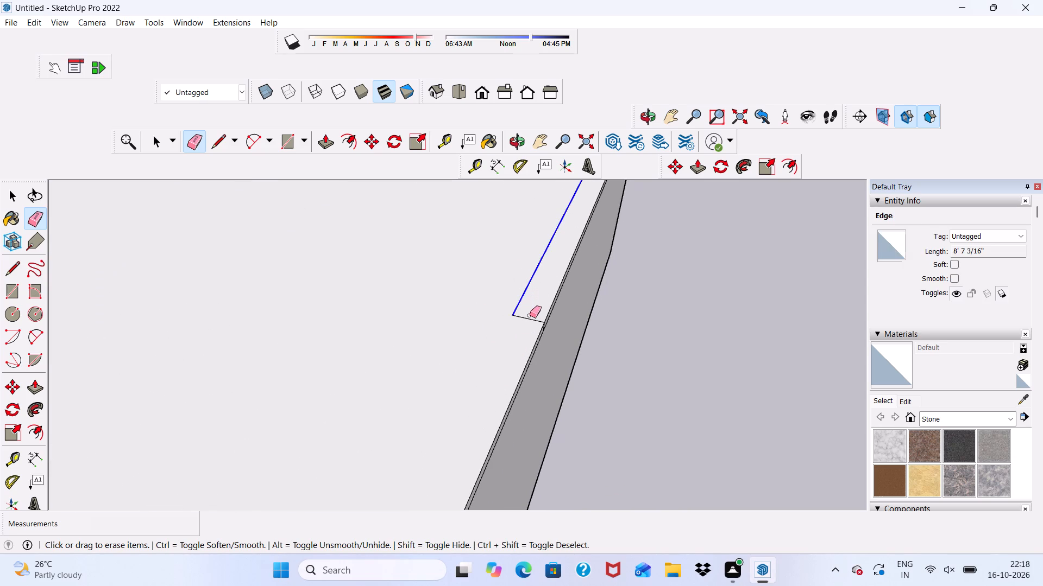
pyautogui.moveTo(530, 315); pyautogui.dragTo(530, 320)
pyautogui.scroll(-16, 506, 333)
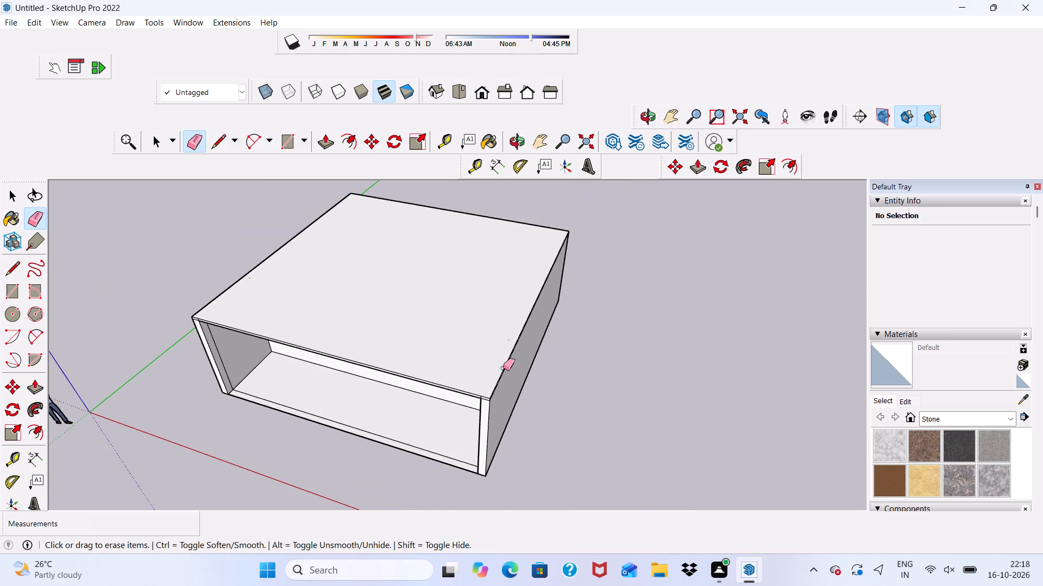
pyautogui.scroll(5, 500, 303)
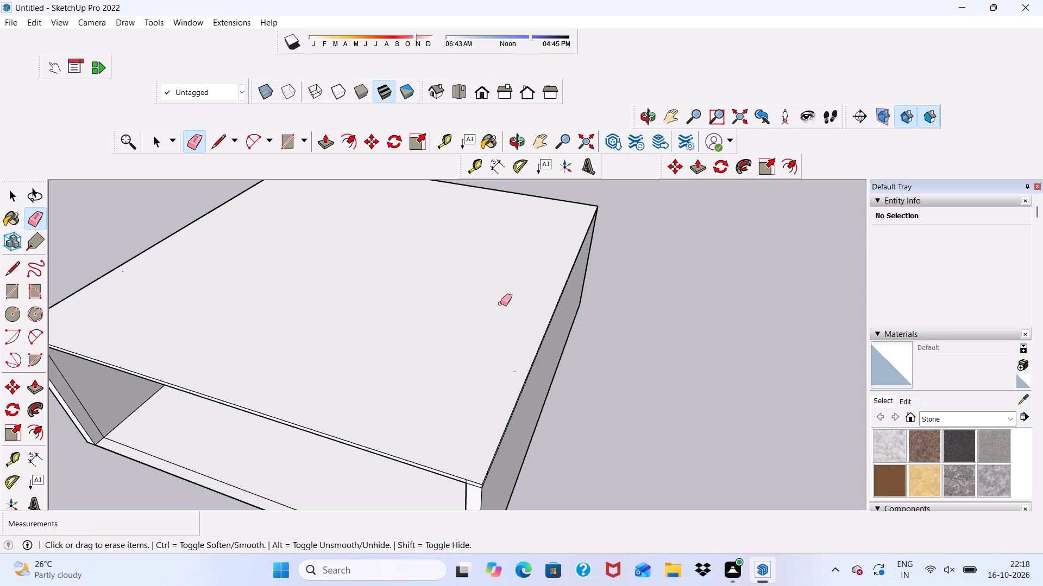
pyautogui.scroll(-1, 475, 249)
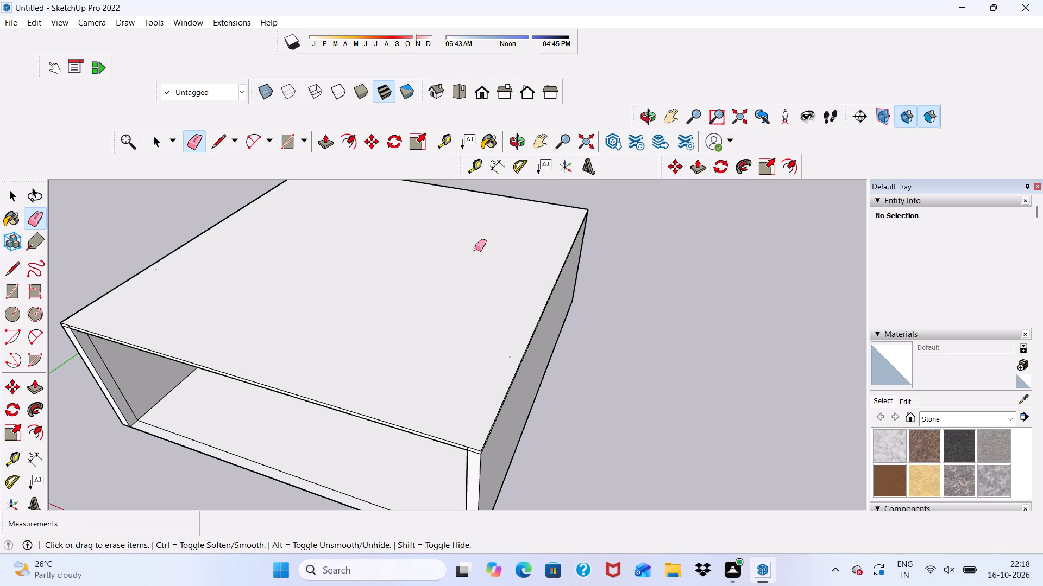
pyautogui.press('space')
# Examine the building's open front room and roof slab from the front and from above.
pyautogui.scroll(-6, 452, 256)
pyautogui.moveTo(417, 353); pyautogui.dragTo(462, 284, button='middle')
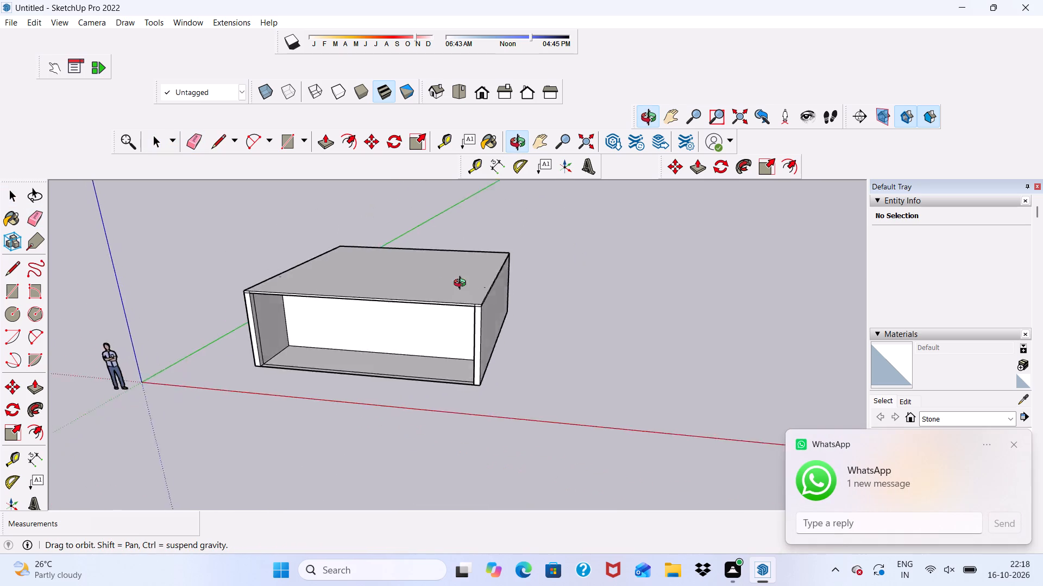
pyautogui.moveTo(462, 284); pyautogui.dragTo(527, 275, button='middle')
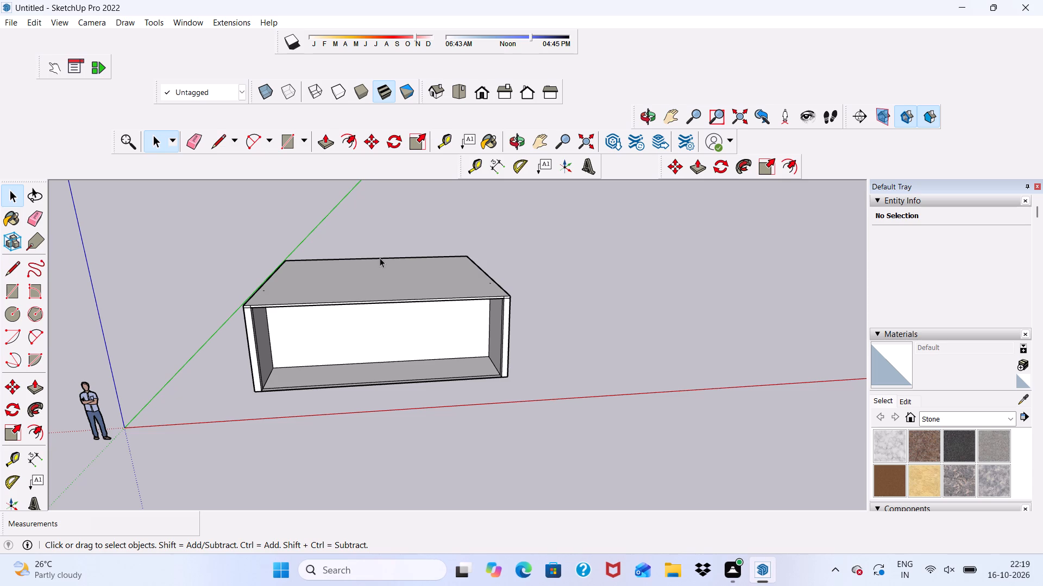
pyautogui.scroll(-3, 262, 360)
pyautogui.scroll(6, 336, 372)
pyautogui.middleClick(336, 372)
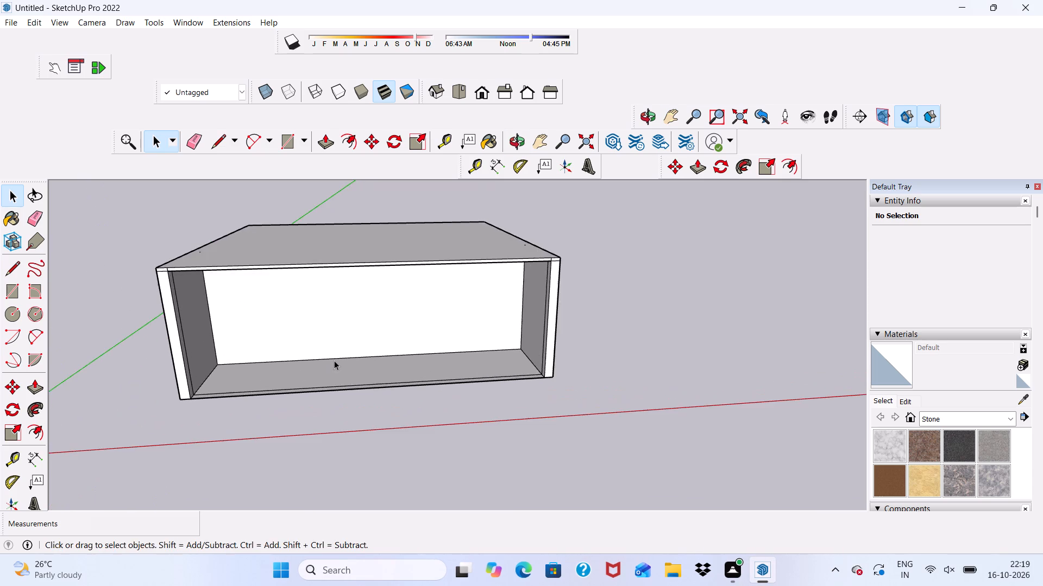
pyautogui.moveTo(334, 360); pyautogui.dragTo(335, 338, button='middle')
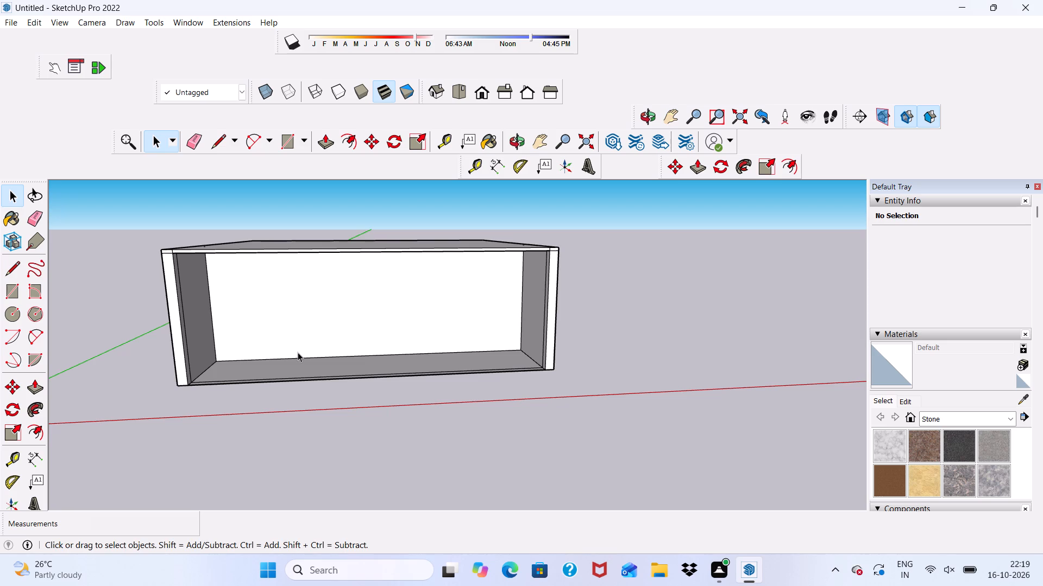
pyautogui.scroll(2, 298, 352)
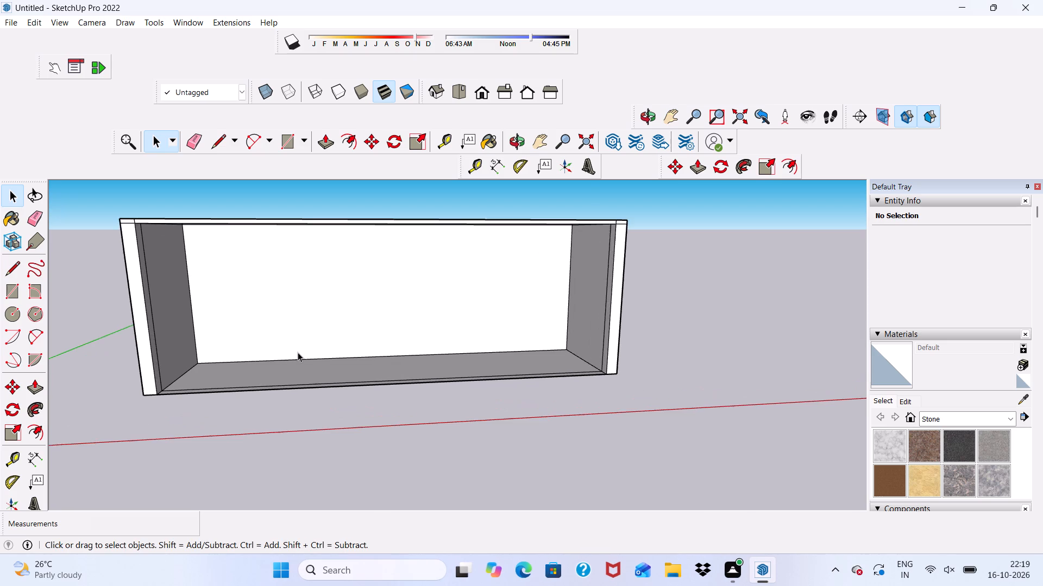
pyautogui.scroll(-5, 298, 352)
pyautogui.moveTo(294, 350); pyautogui.dragTo(263, 399, button='middle')
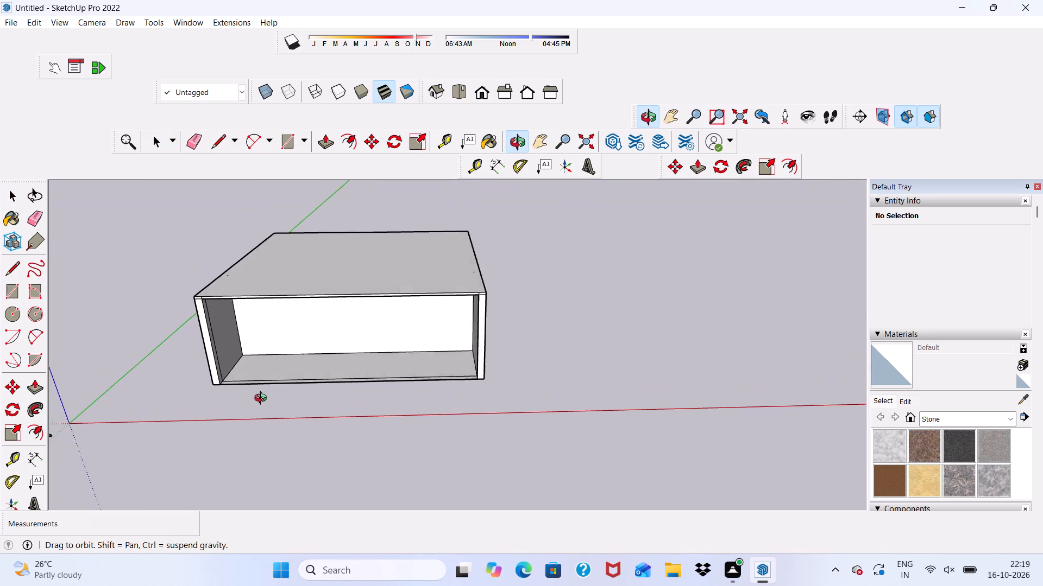
pyautogui.moveTo(263, 399); pyautogui.dragTo(185, 430, button='middle')
# Offset the outline of the roof slab's top face 9" inward.
pyautogui.scroll(3, 306, 243)
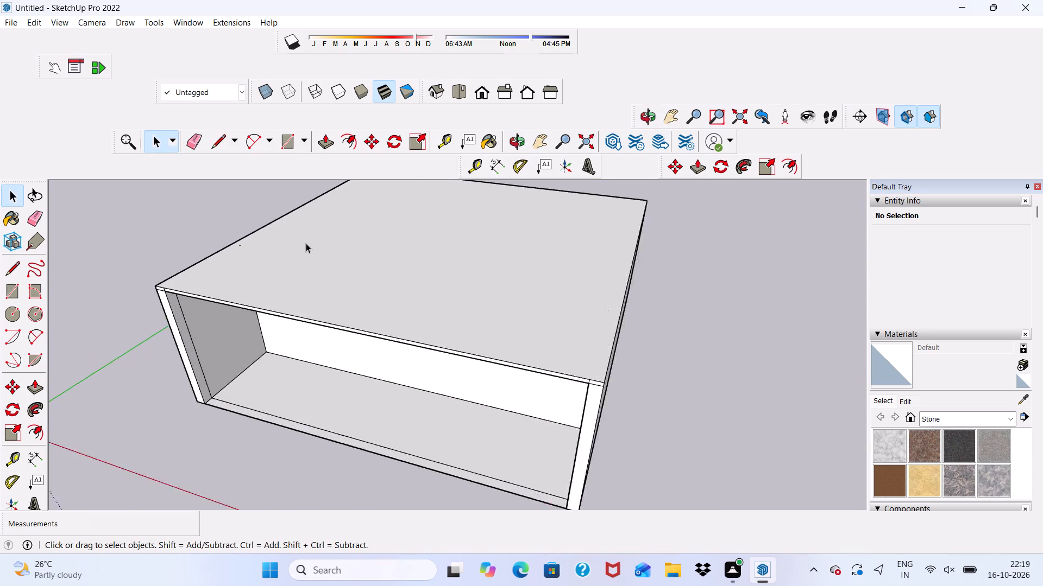
pyautogui.scroll(8, 306, 243)
pyautogui.moveTo(266, 273); pyautogui.dragTo(265, 328, button='middle')
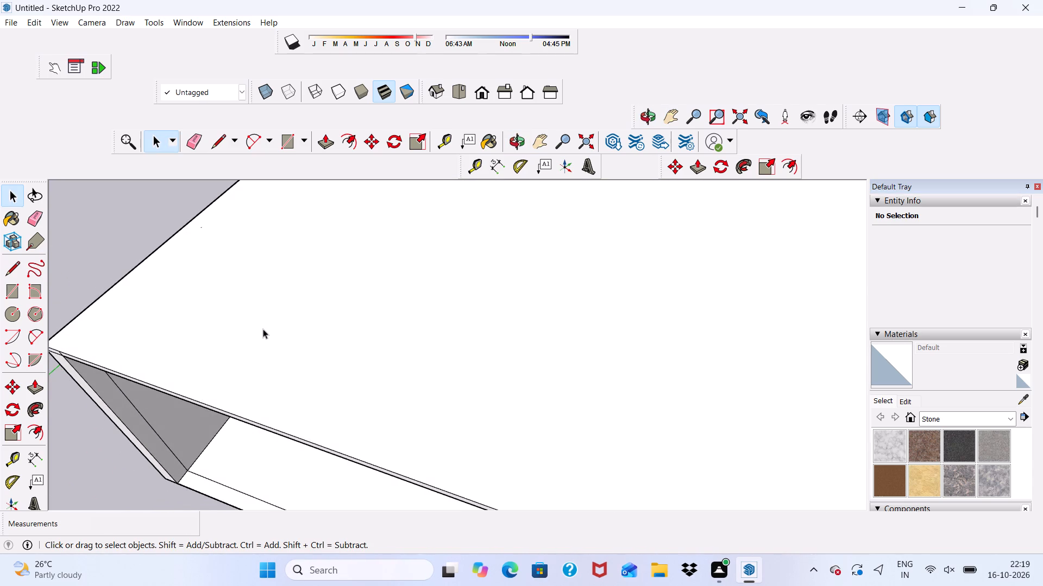
pyautogui.click(354, 138)
pyautogui.click(234, 332)
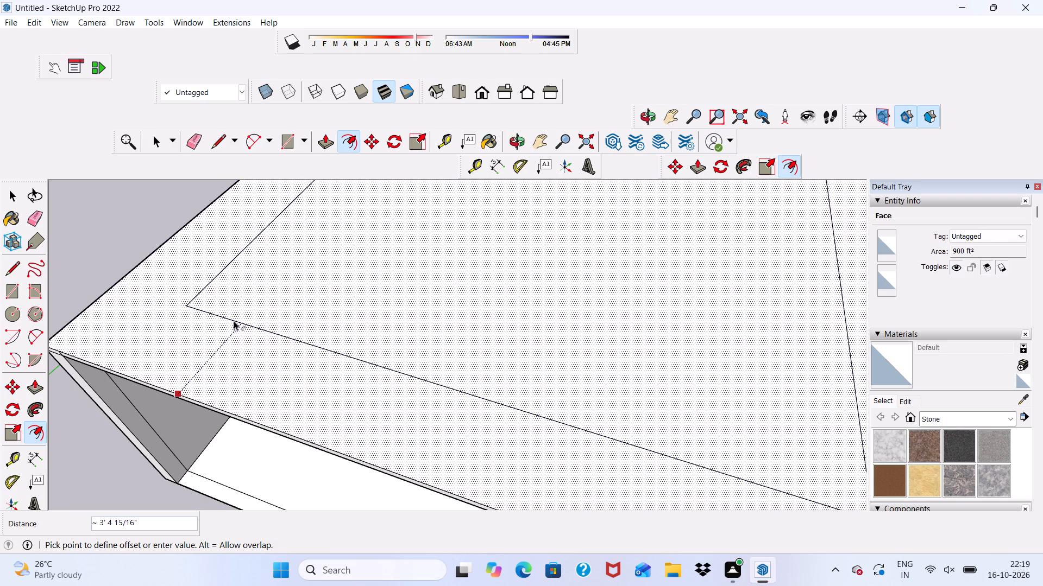
pyautogui.press('9')
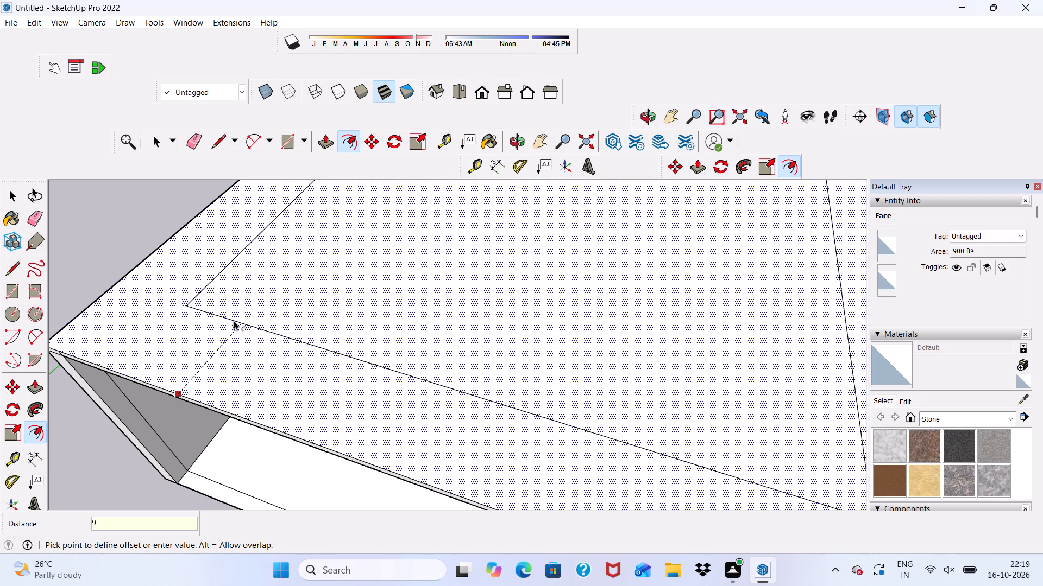
pyautogui.hotkey('shift', '"')
pyautogui.press('Return')
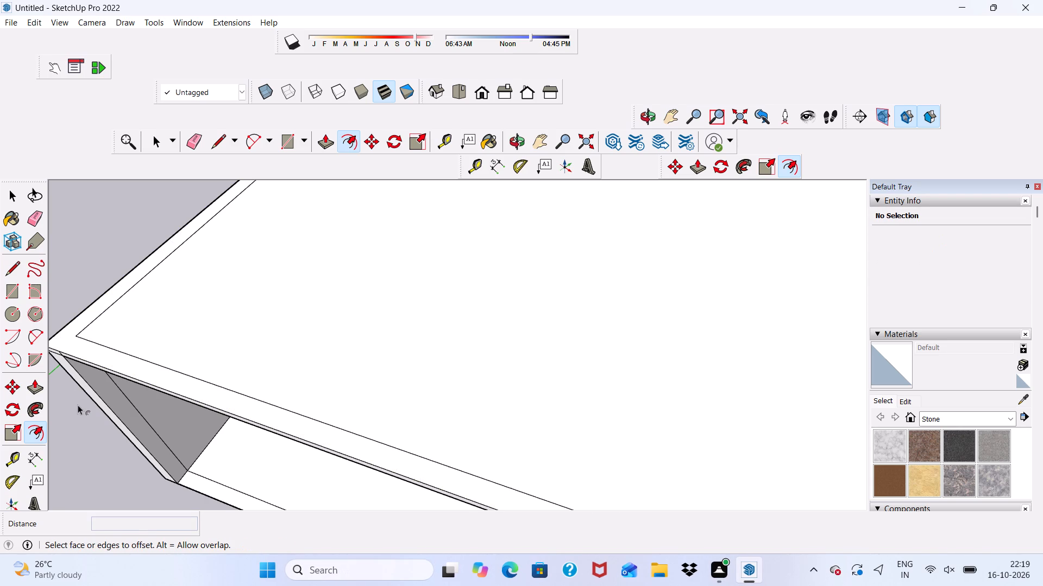
pyautogui.scroll(-5, 80, 413)
pyautogui.moveTo(121, 424); pyautogui.dragTo(206, 384, button='middle')
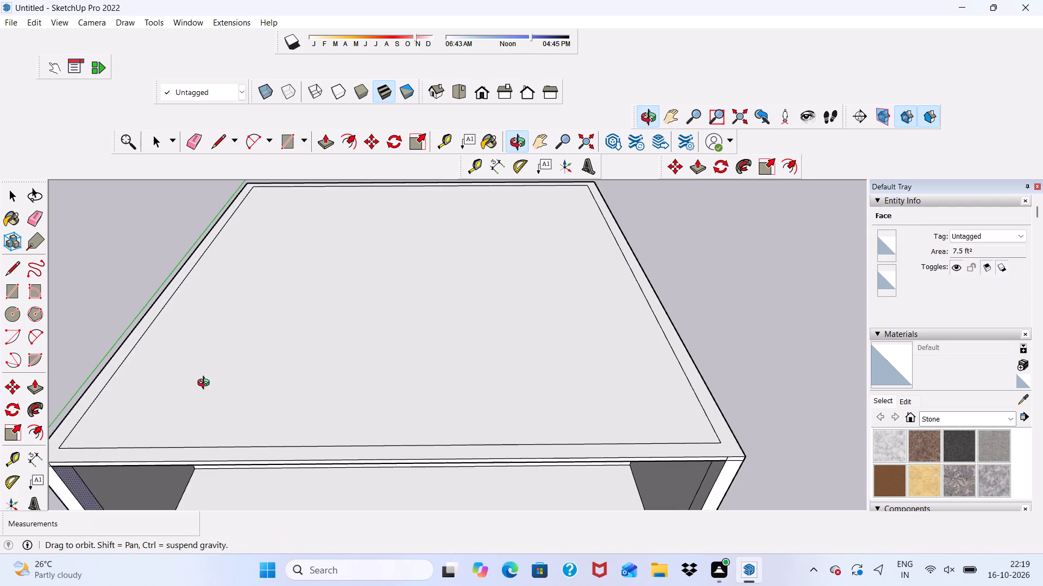
pyautogui.moveTo(206, 384); pyautogui.dragTo(209, 384, button='middle')
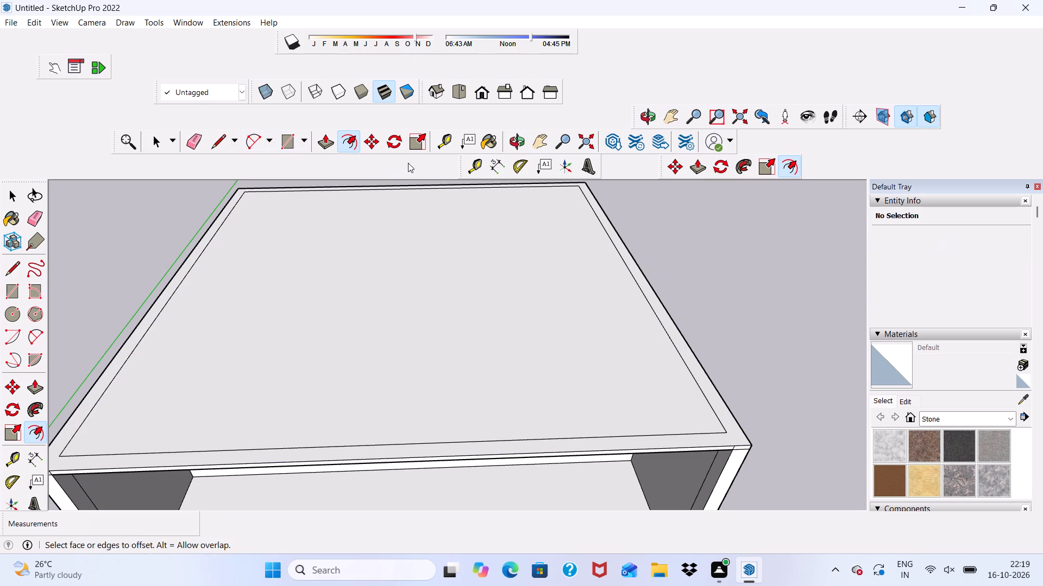
# Dimension the open front room's depth along the foot of the side wall nearest the green axis.
pyautogui.scroll(-6, 443, 137)
pyautogui.moveTo(375, 476); pyautogui.dragTo(319, 405, button='middle')
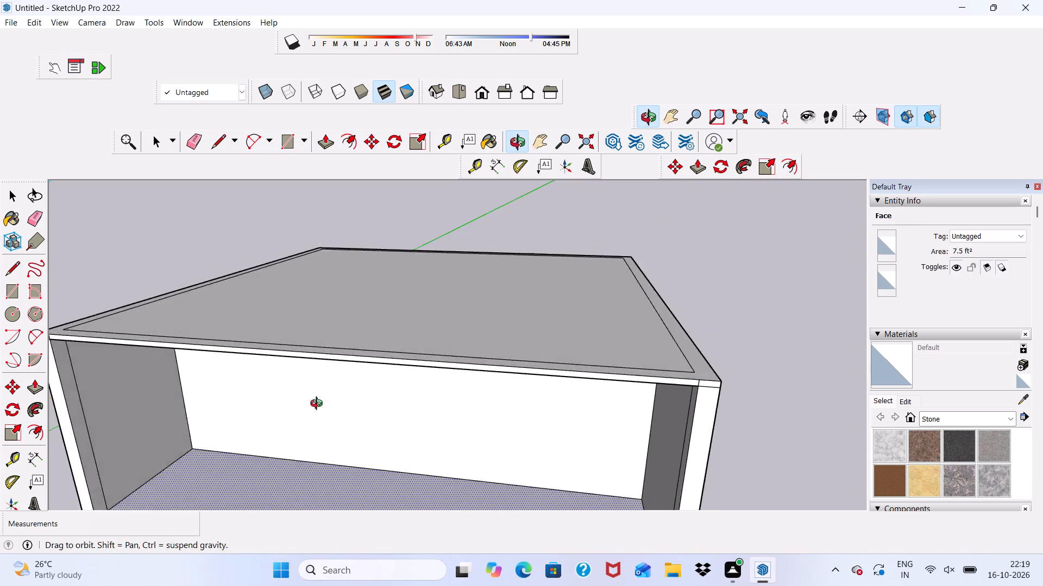
pyautogui.moveTo(319, 405); pyautogui.dragTo(209, 393, button='middle')
pyautogui.press('space')
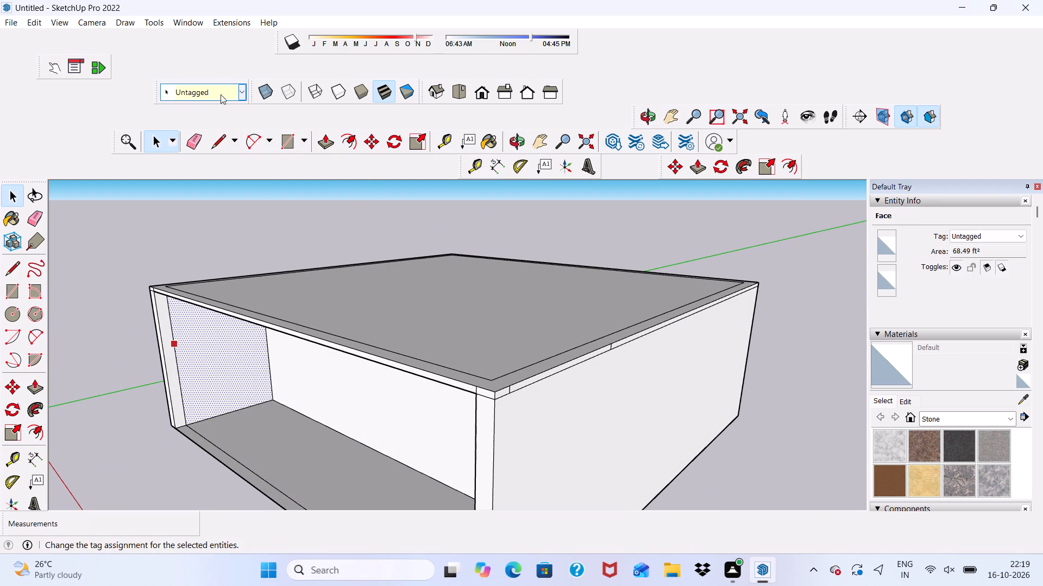
pyautogui.click(494, 163)
pyautogui.scroll(-3, 276, 344)
pyautogui.scroll(5, 203, 399)
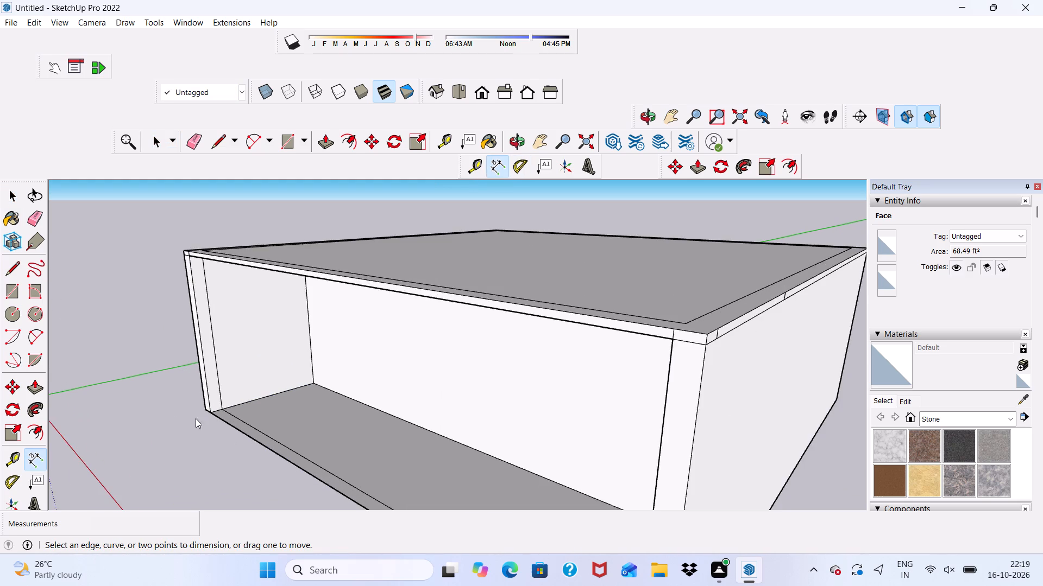
pyautogui.scroll(9, 221, 422)
pyautogui.click(205, 411)
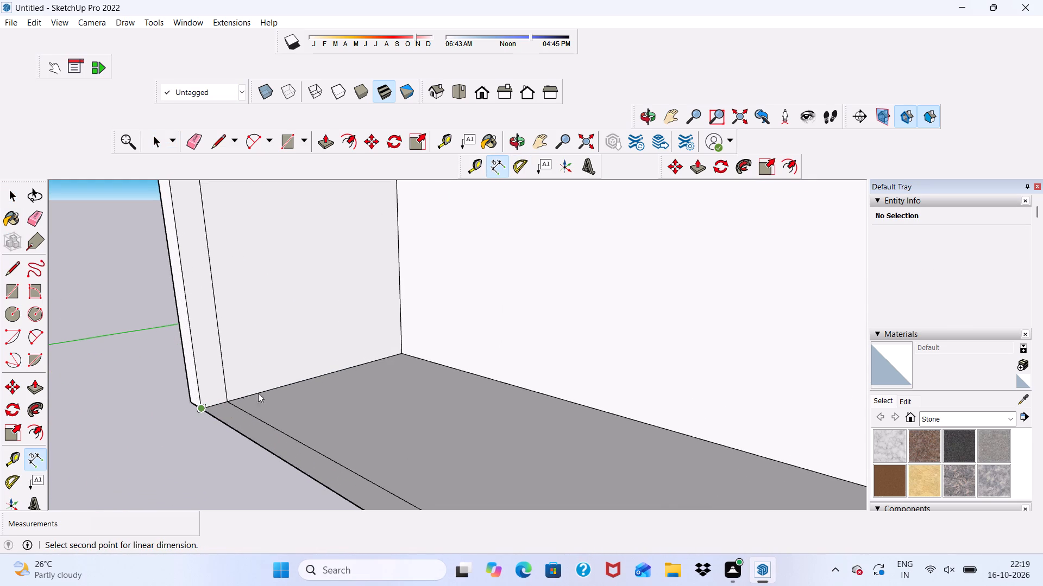
pyautogui.scroll(3, 380, 355)
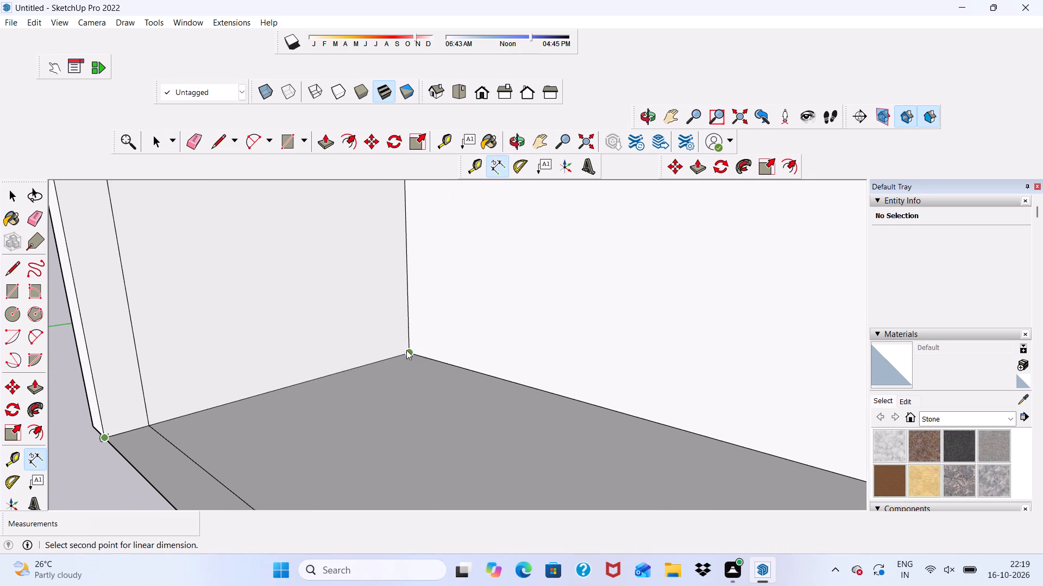
pyautogui.click(406, 350)
pyautogui.click(424, 352)
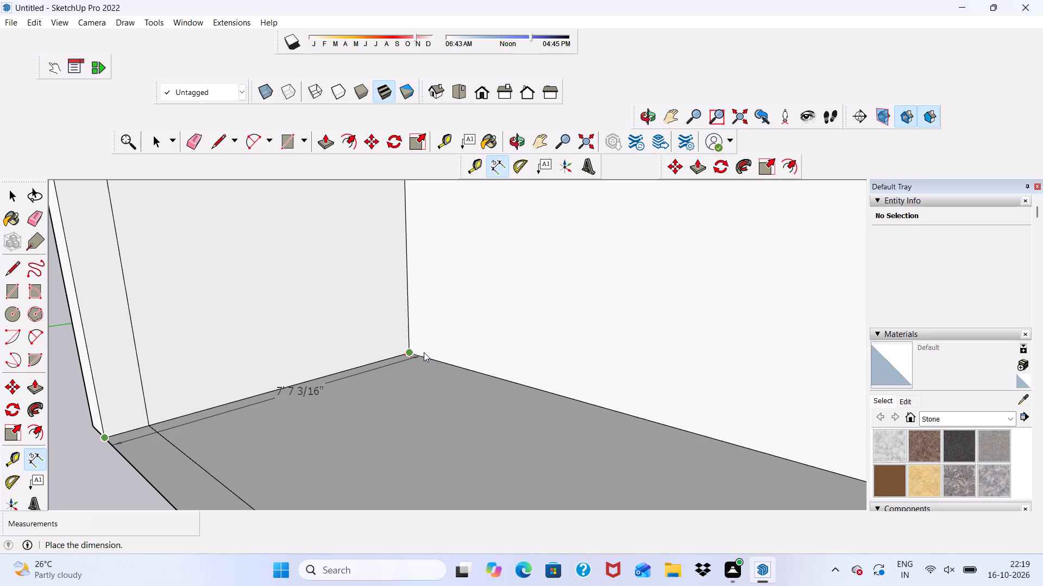
pyautogui.scroll(-11, 257, 442)
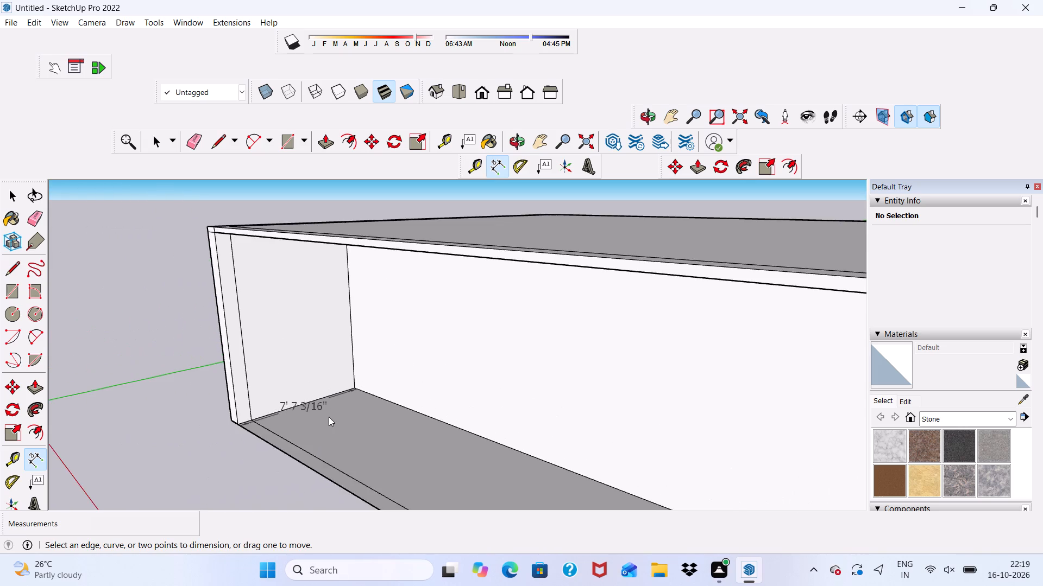
# Place a guide on the roof slab 7'7 3/16" behind the front line of the inner 9" border.
pyautogui.moveTo(329, 418); pyautogui.dragTo(256, 429, button='middle')
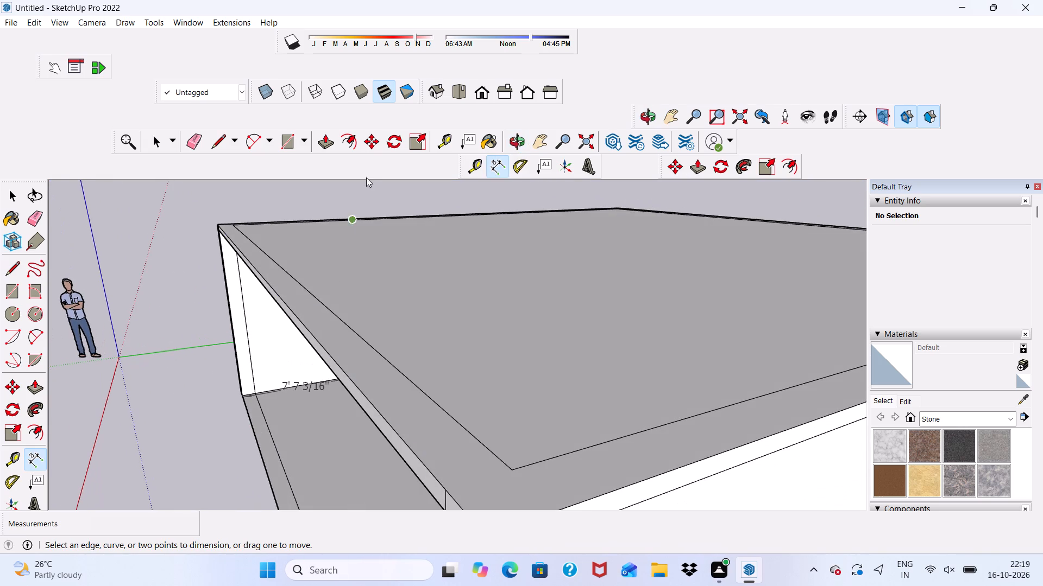
pyautogui.click(445, 132)
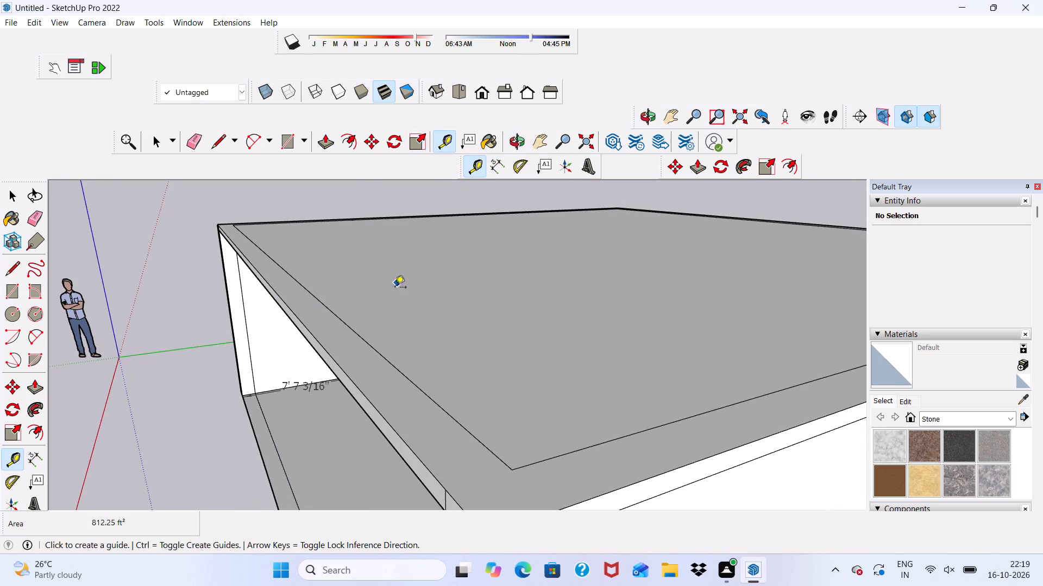
pyautogui.click(379, 353)
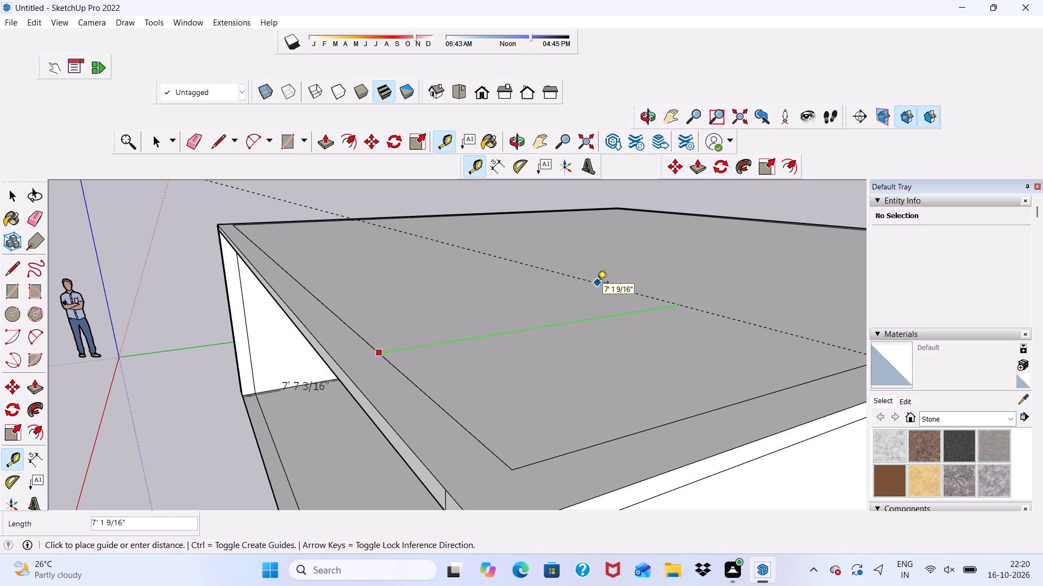
pyautogui.write("7'")
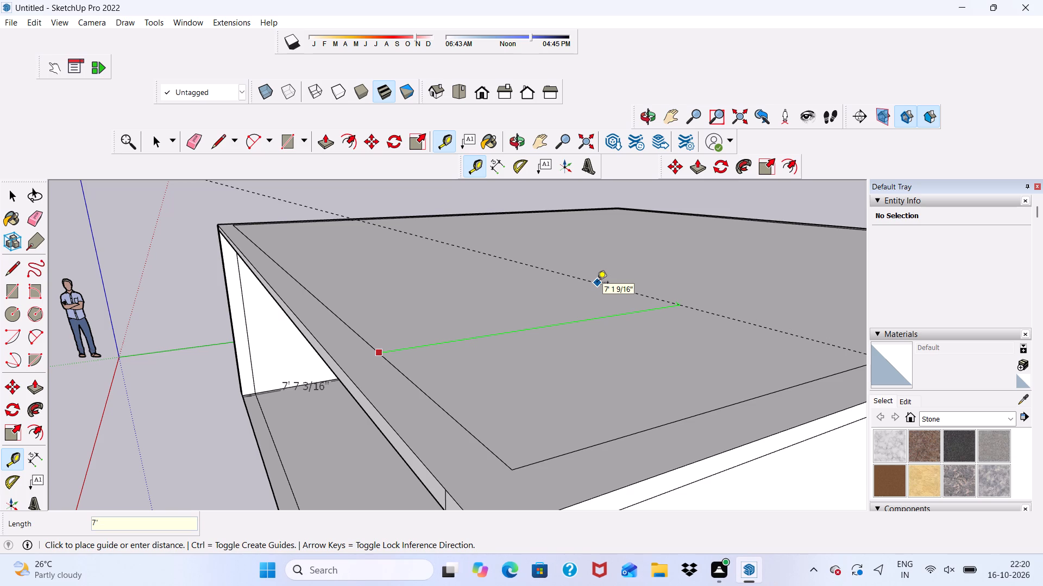
pyautogui.press('7')
pyautogui.press('space')
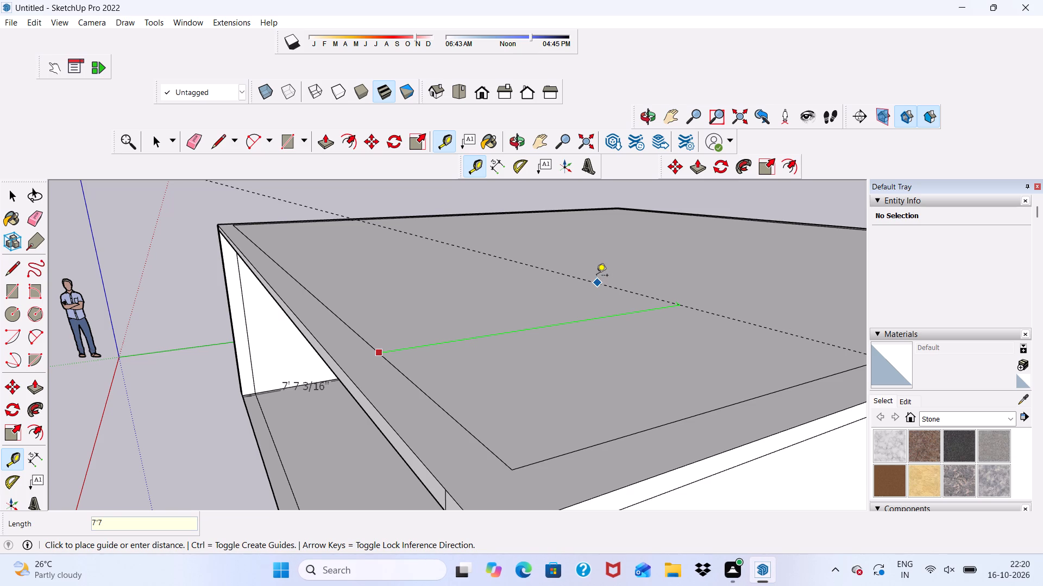
pyautogui.write('3/')
pyautogui.write('16')
pyautogui.hotkey('shift', '"')
pyautogui.press('Return')
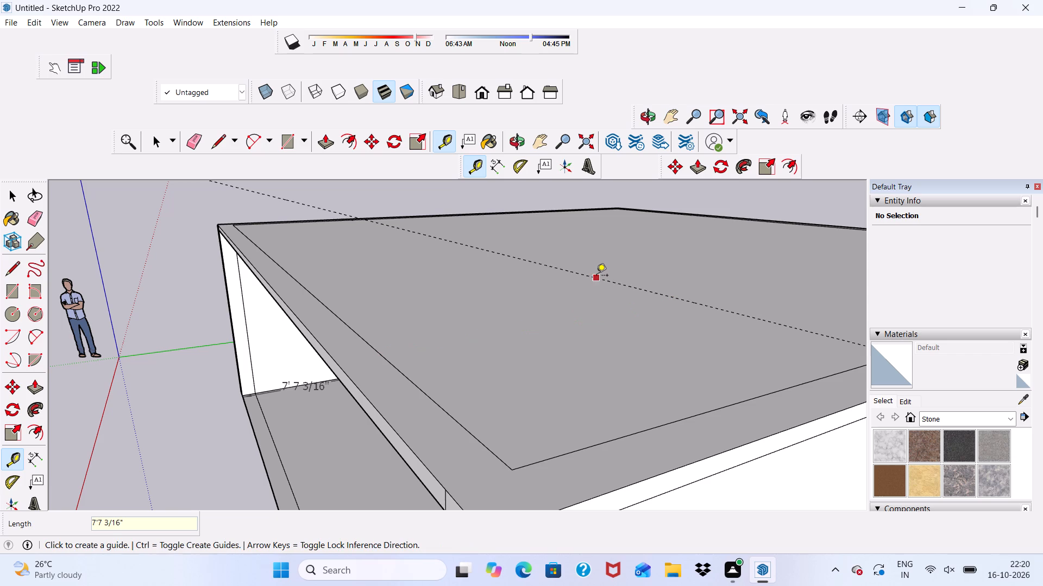
# Place a second parallel guide on the roof slab 6" from the first guide, toward the open front.
pyautogui.scroll(-4, 518, 376)
pyautogui.scroll(-4, 341, 336)
pyautogui.moveTo(366, 321); pyautogui.dragTo(607, 377, button='middle')
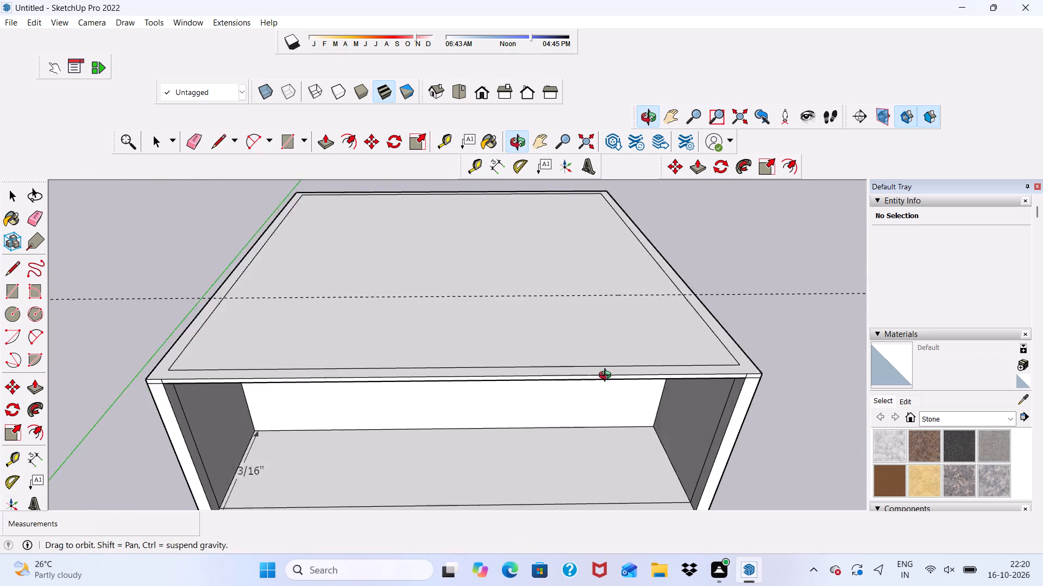
pyautogui.moveTo(607, 377); pyautogui.dragTo(626, 377, button='middle')
pyautogui.scroll(3, 318, 303)
pyautogui.click(318, 303)
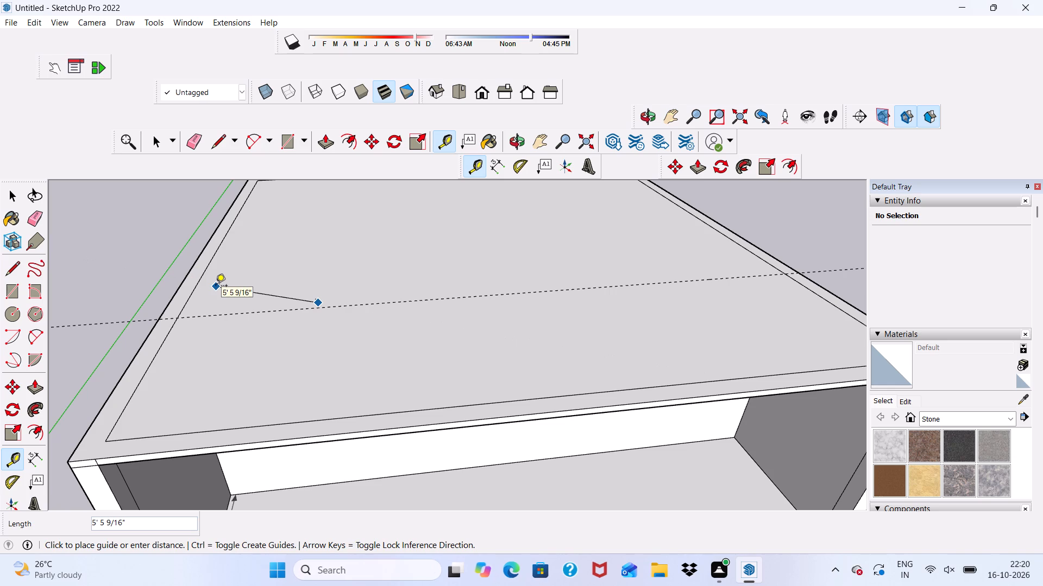
pyautogui.press('space')
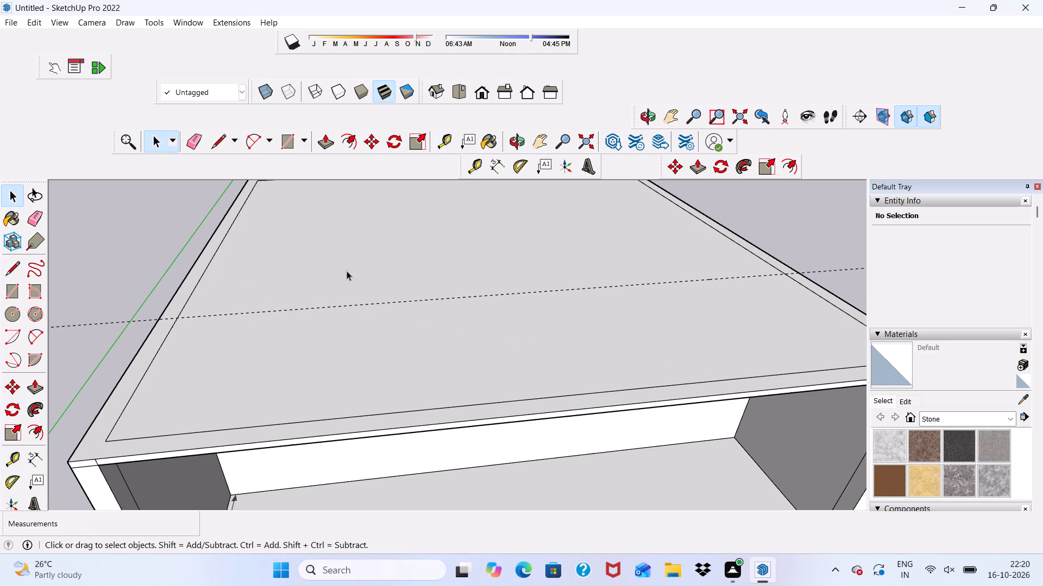
pyautogui.click(450, 138)
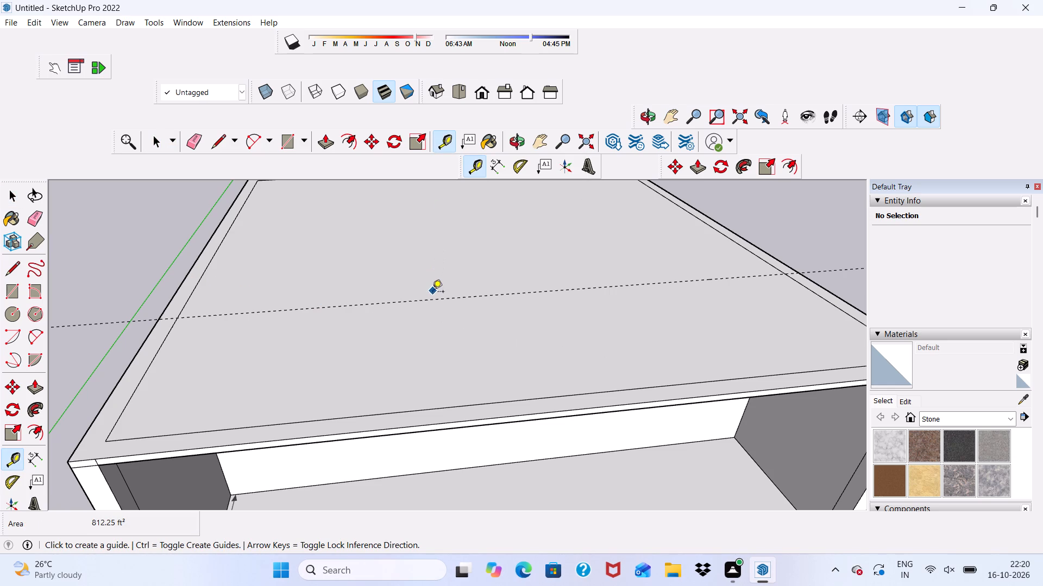
pyautogui.click(432, 301)
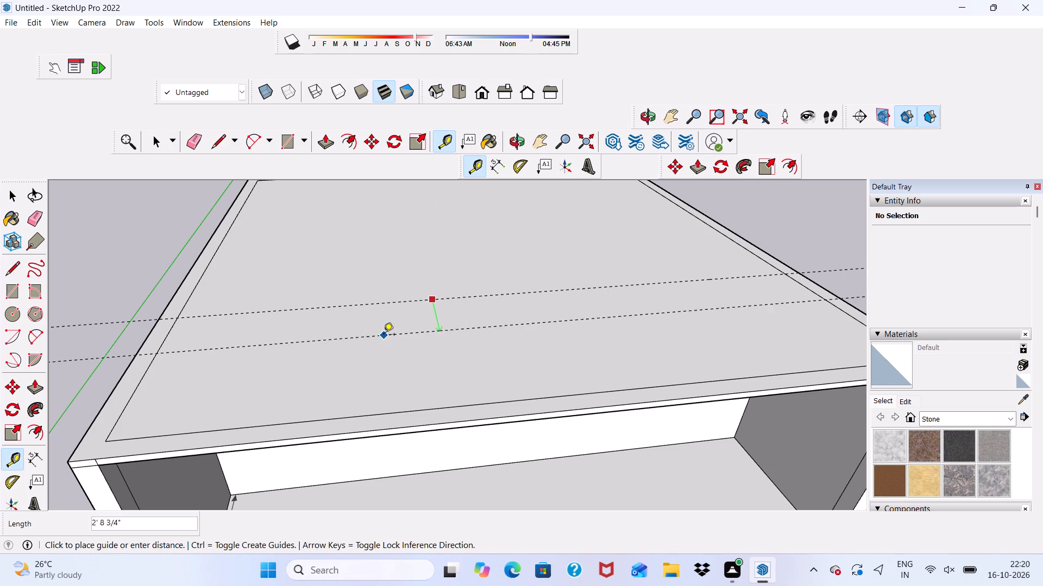
pyautogui.press('6')
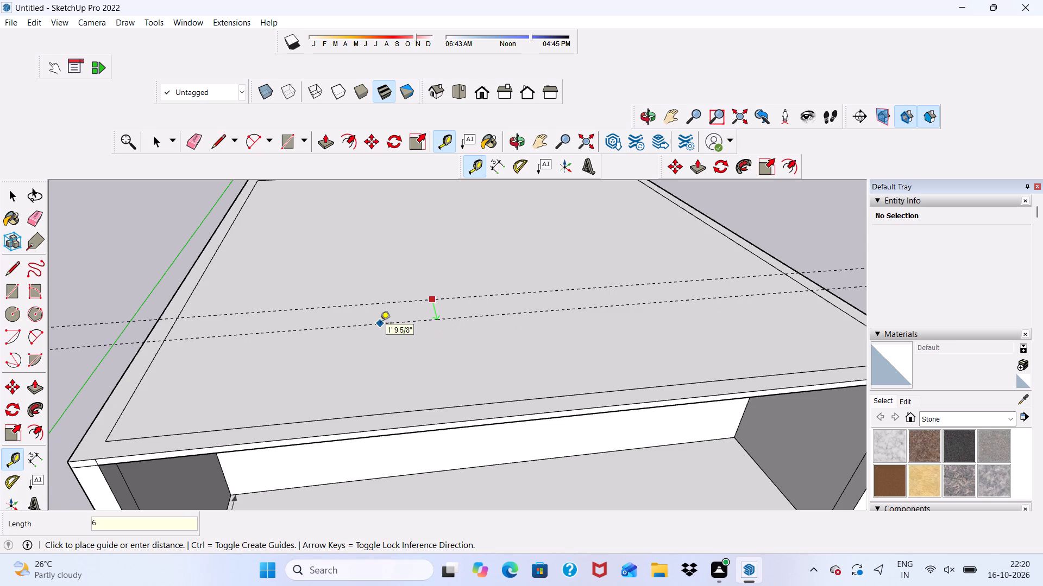
pyautogui.press('BackSpace')
pyautogui.write('6"')
pyautogui.press('Return')
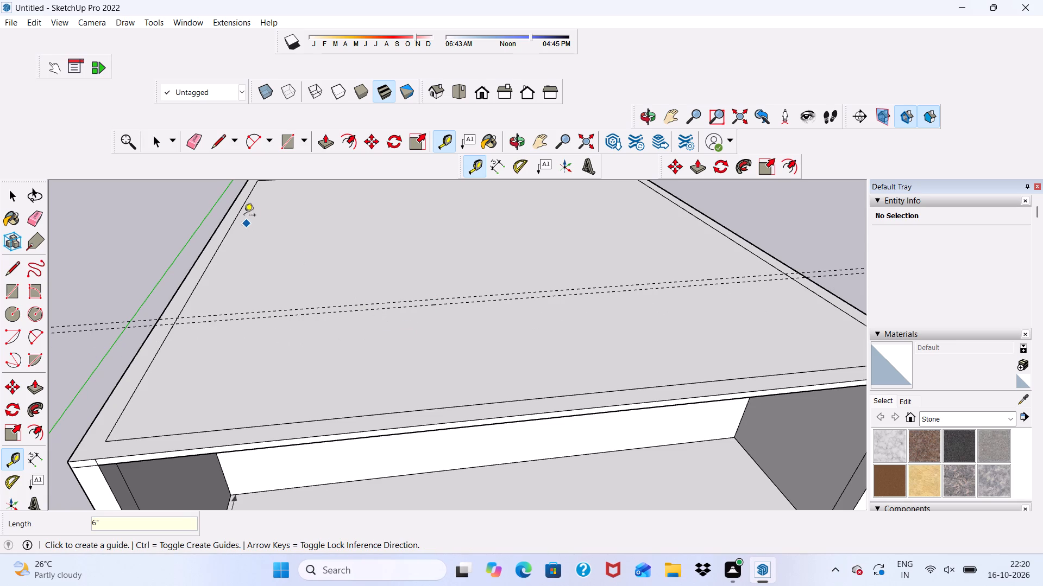
# Draw a 30' line across the slab's top along the rear guide, from one side edge to the other.
pyautogui.click(226, 138)
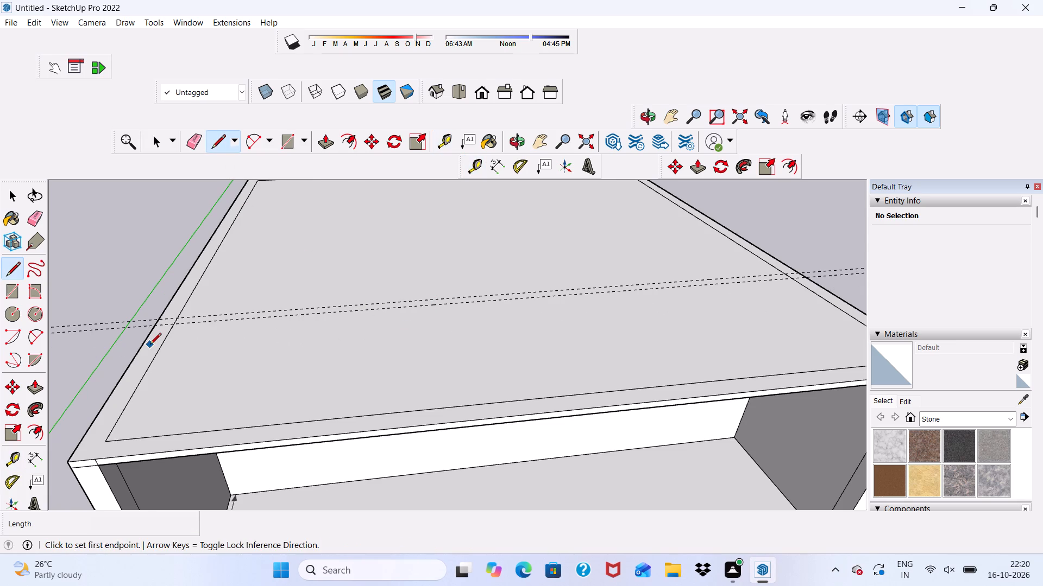
pyautogui.scroll(-1, 155, 346)
pyautogui.moveTo(179, 348); pyautogui.dragTo(149, 455, button='middle')
pyautogui.scroll(5, 137, 362)
pyautogui.scroll(4, 166, 304)
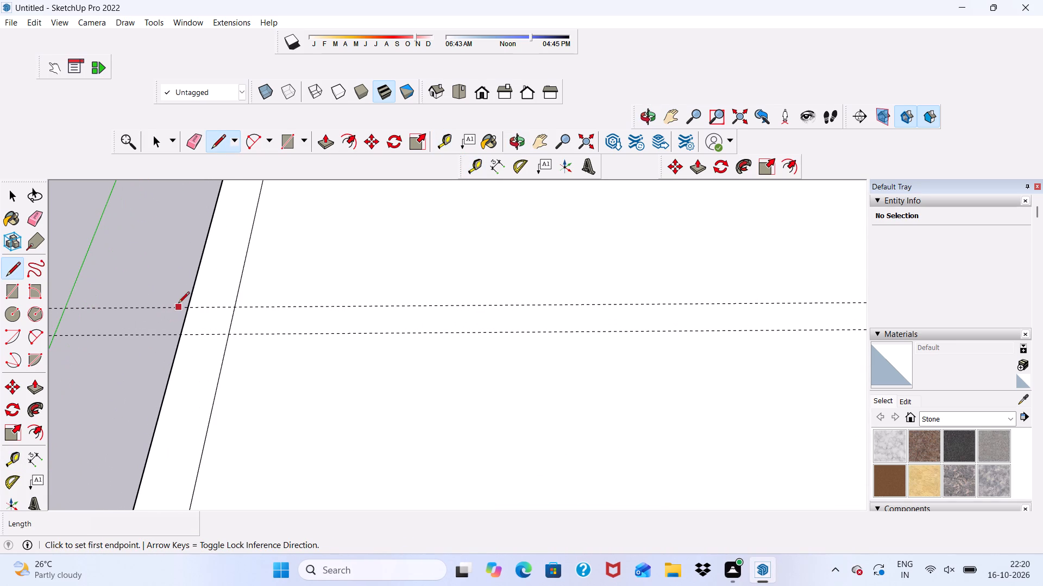
pyautogui.click(185, 308)
pyautogui.scroll(-7, 251, 302)
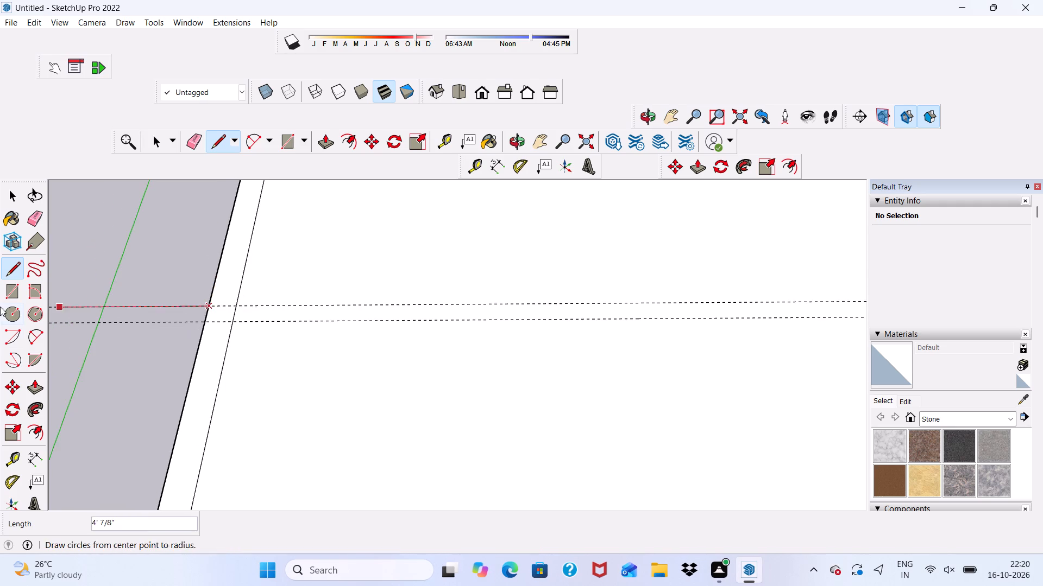
pyautogui.scroll(-10, 0, 307)
pyautogui.scroll(-3, 346, 330)
pyautogui.scroll(4, 664, 317)
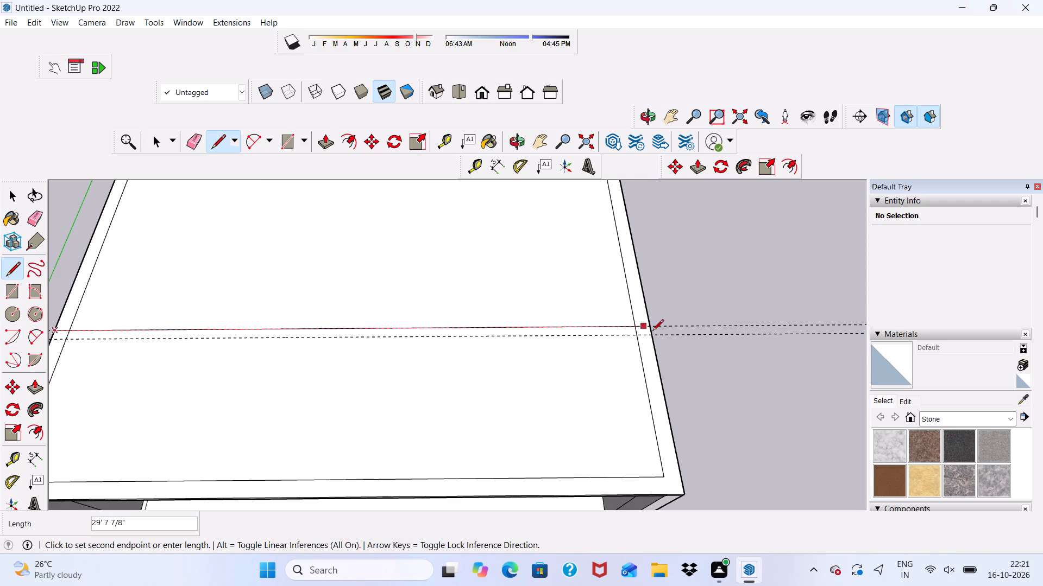
pyautogui.scroll(4, 650, 325)
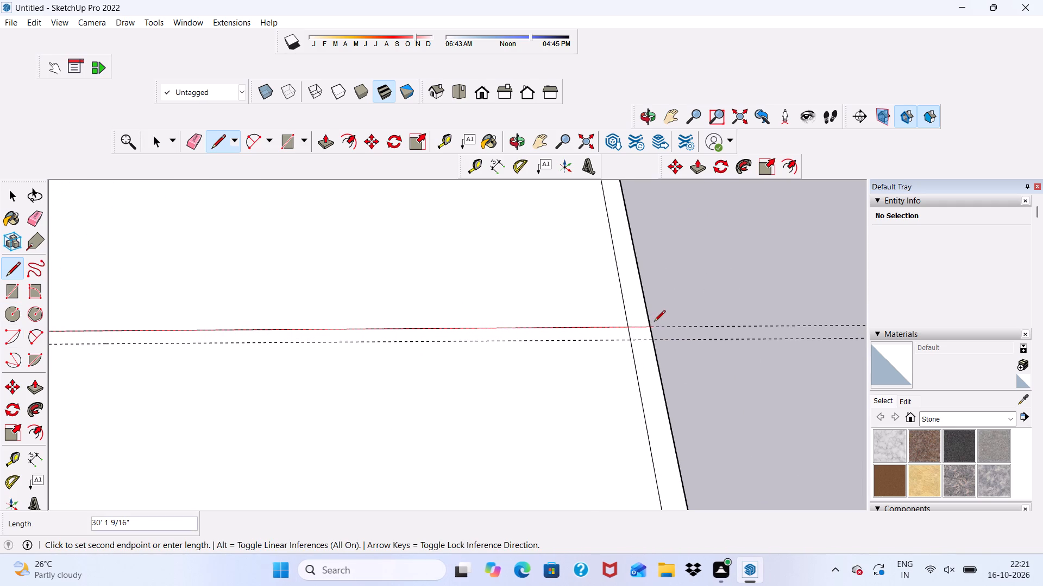
pyautogui.click(650, 328)
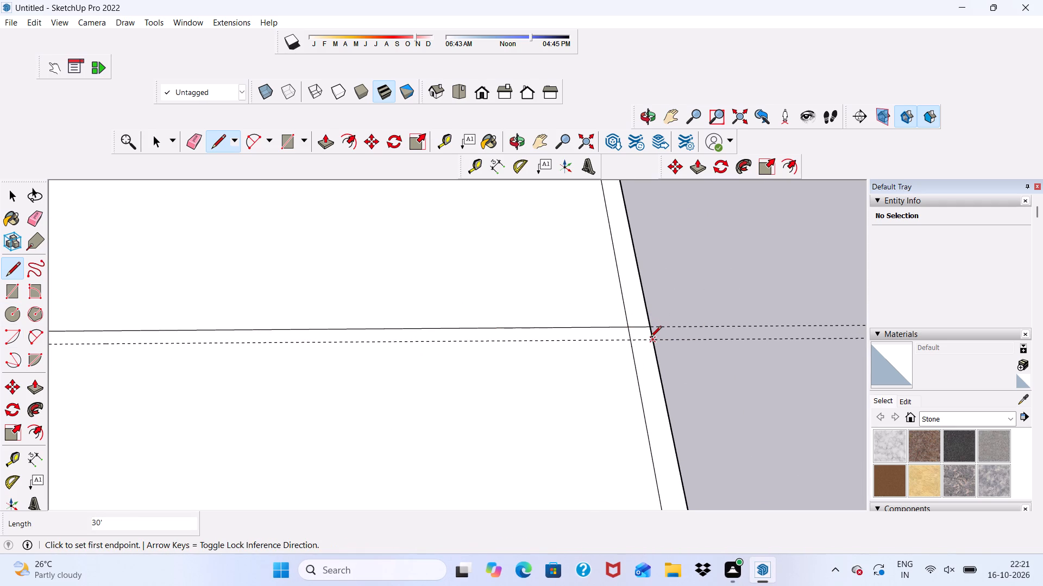
# Draw a second 30' line across the slab's top along the front guide, between the same side edges.
pyautogui.click(650, 338)
pyautogui.scroll(-5, 638, 303)
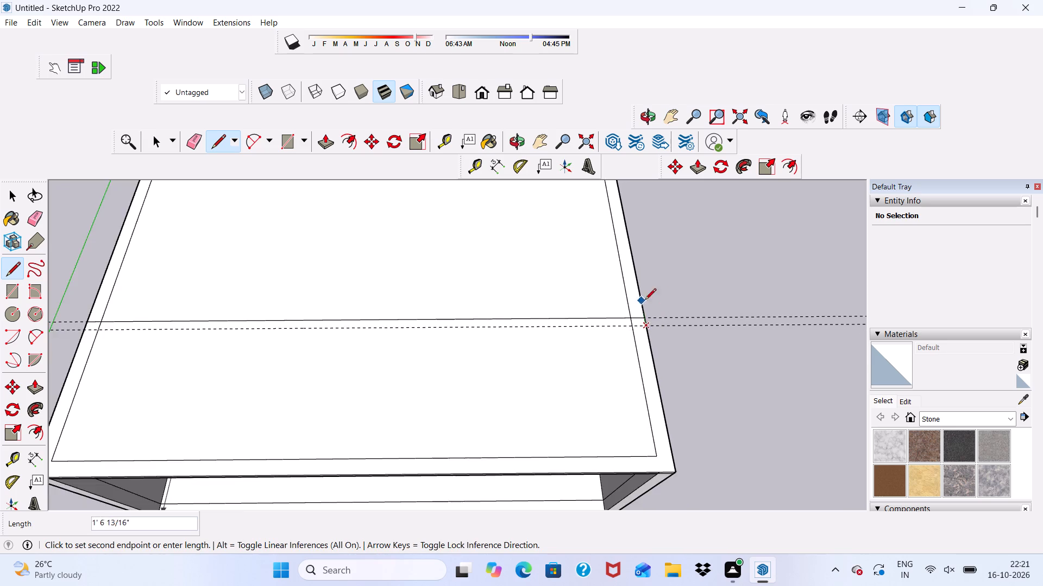
pyautogui.scroll(-3, 662, 282)
pyautogui.scroll(5, 95, 307)
pyautogui.scroll(5, 261, 348)
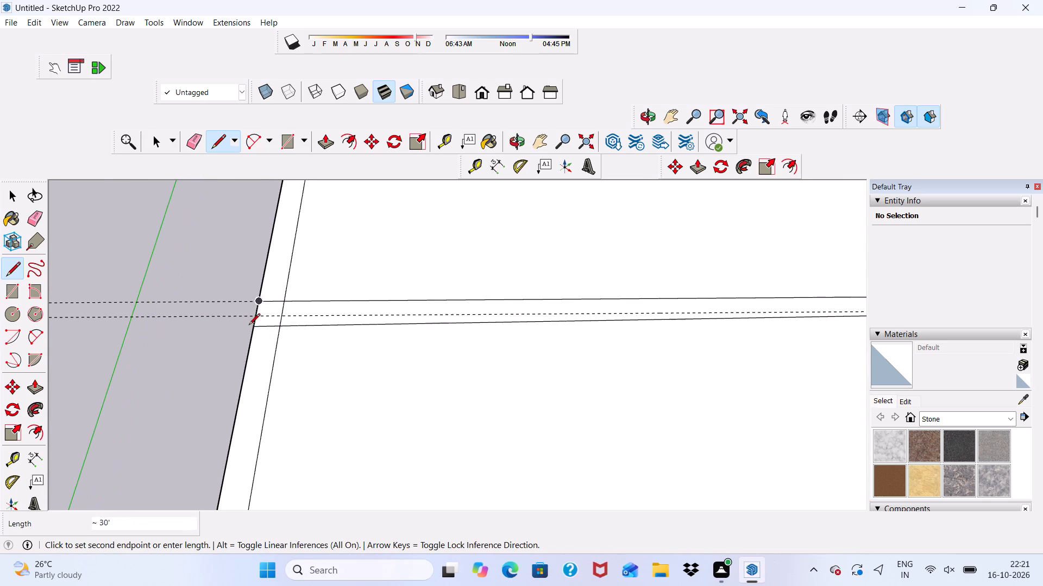
pyautogui.scroll(4, 249, 323)
pyautogui.click(263, 310)
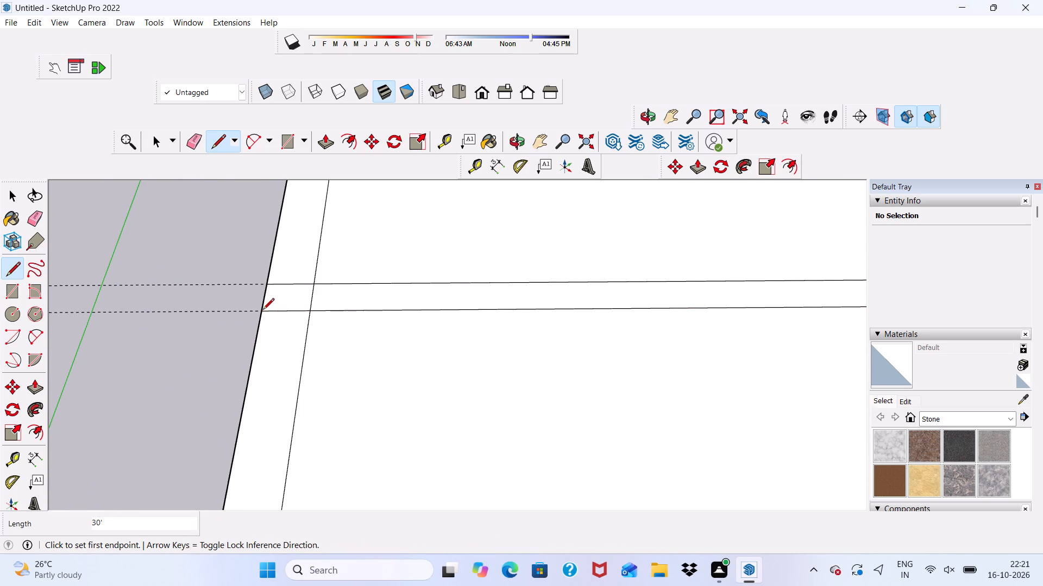
# Erase both construction guides running across the roof slab.
pyautogui.click(188, 141)
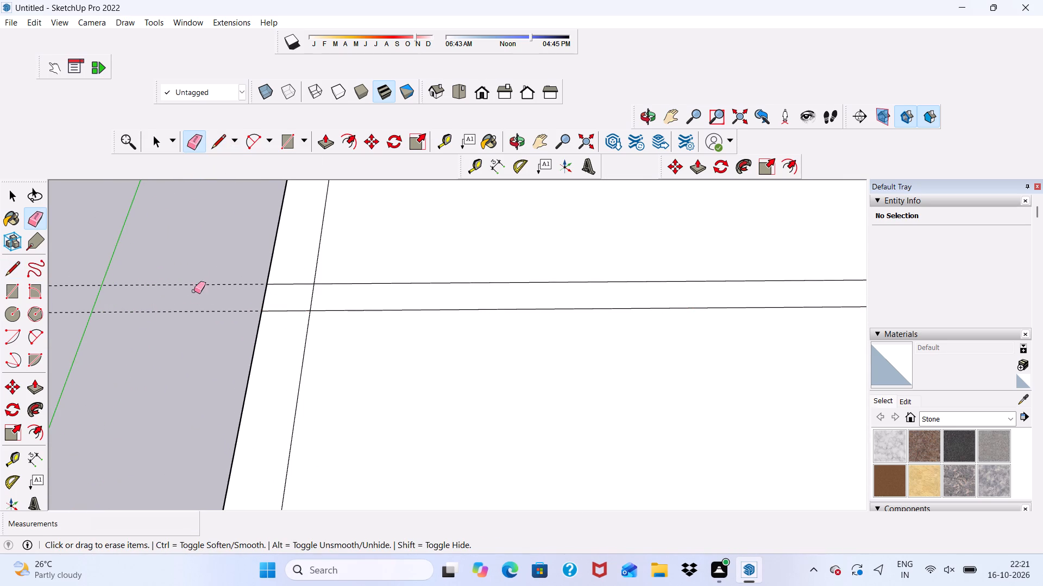
pyautogui.moveTo(194, 282); pyautogui.dragTo(200, 309)
pyautogui.click(200, 309)
pyautogui.click(201, 314)
pyautogui.click(201, 314)
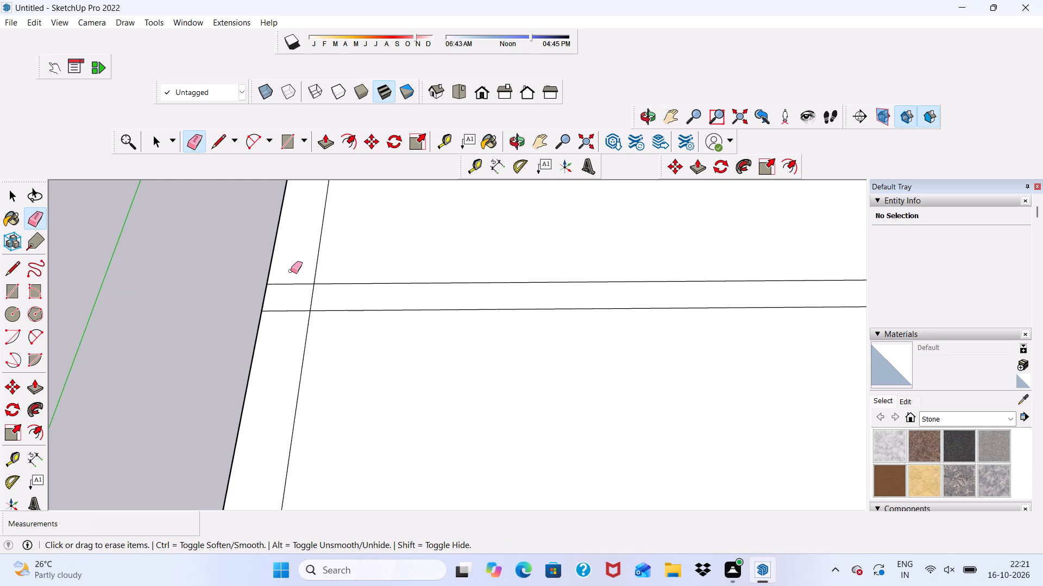
pyautogui.scroll(-3, 288, 271)
pyautogui.scroll(1, 214, 278)
pyautogui.scroll(-11, 169, 268)
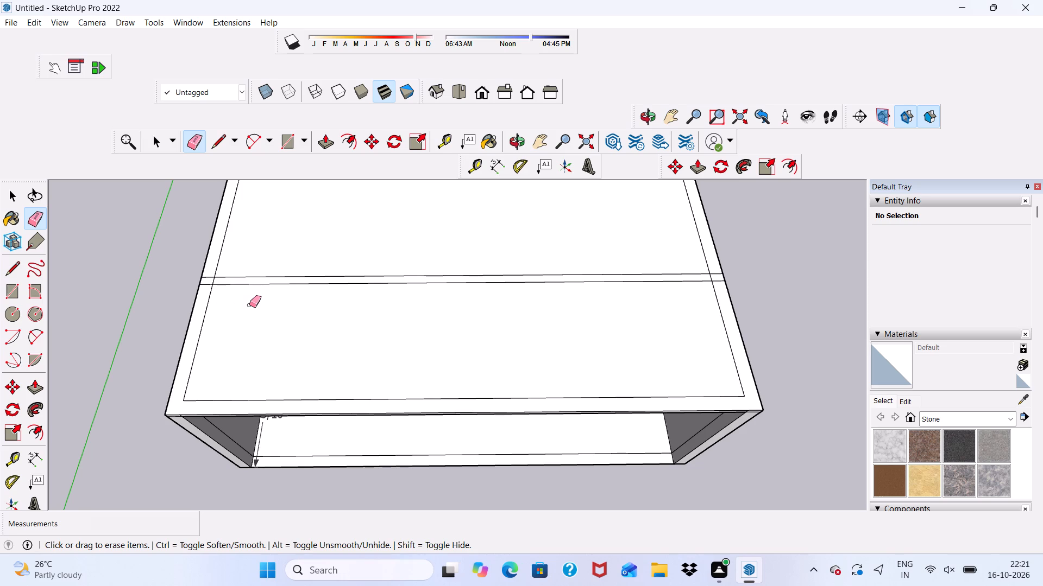
pyautogui.press('space')
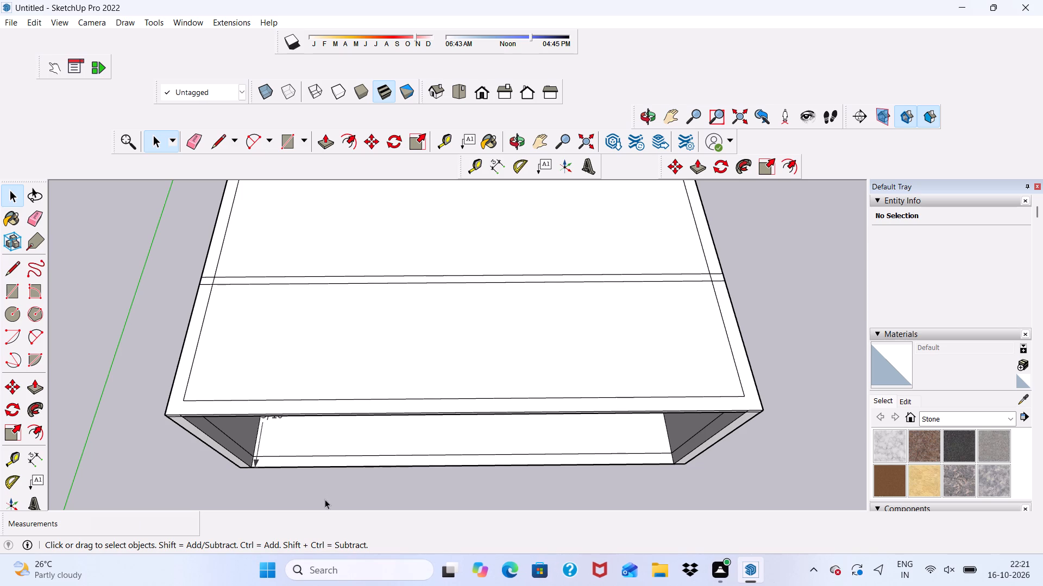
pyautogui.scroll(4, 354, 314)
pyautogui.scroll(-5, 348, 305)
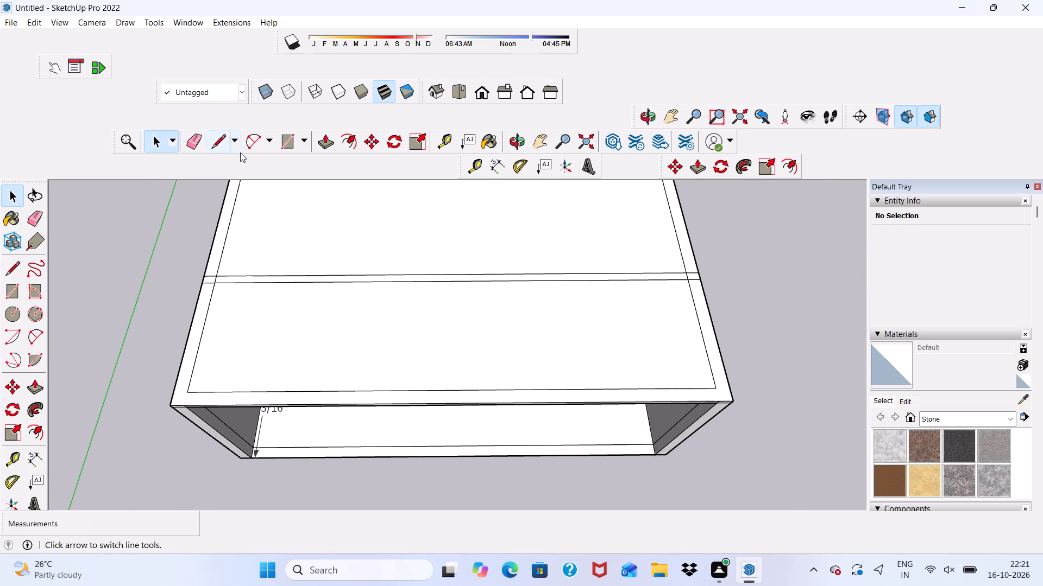
# Draw two 9" lines on the roof slab joining the inner border's two front corners to the slab's front edge.
pyautogui.click(220, 146)
pyautogui.scroll(3, 176, 392)
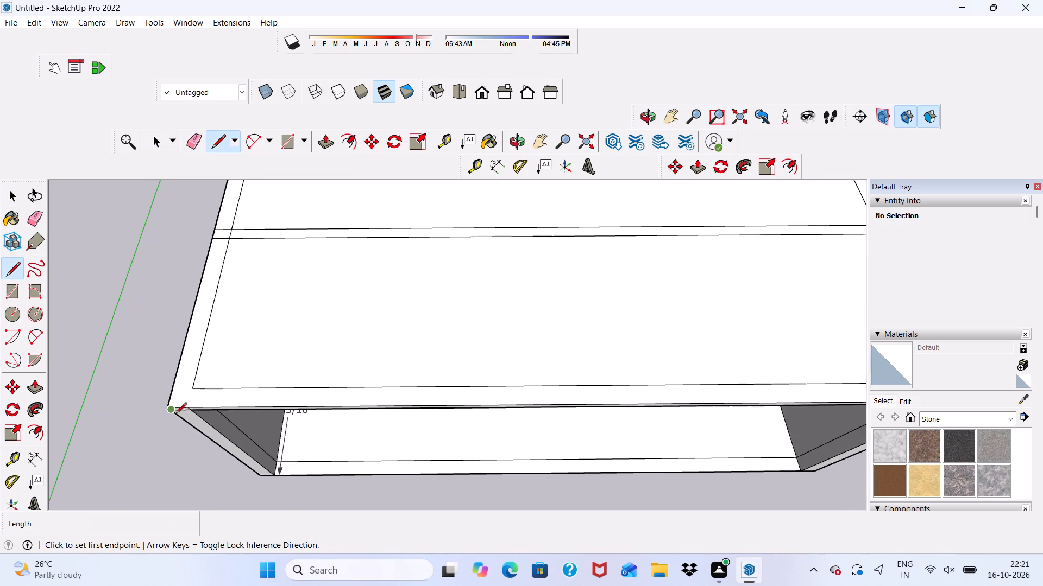
pyautogui.scroll(6, 175, 415)
pyautogui.click(192, 384)
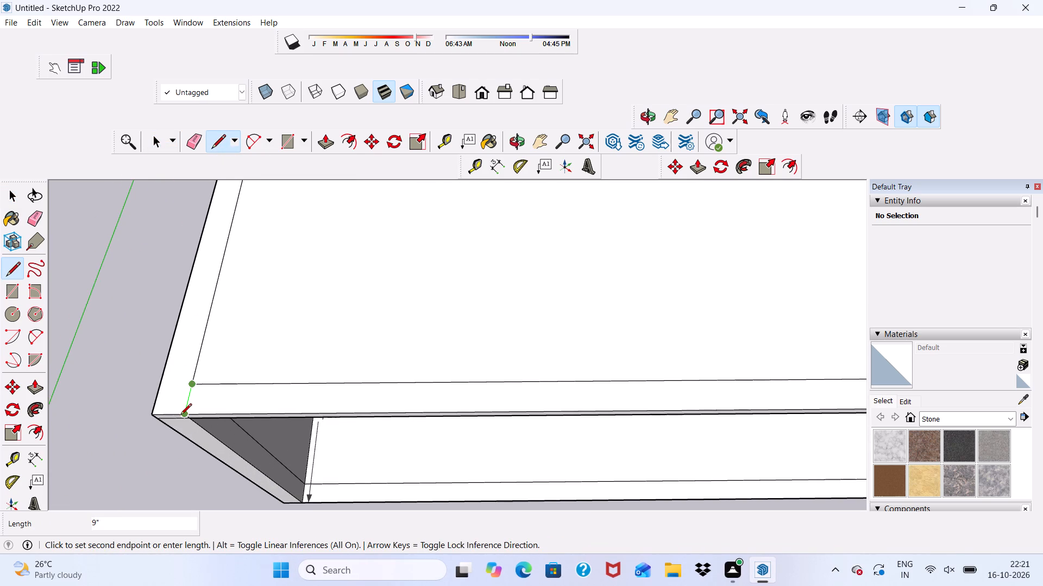
pyautogui.click(183, 415)
pyautogui.scroll(-6, 159, 339)
pyautogui.scroll(-5, 115, 358)
pyautogui.scroll(1, 581, 370)
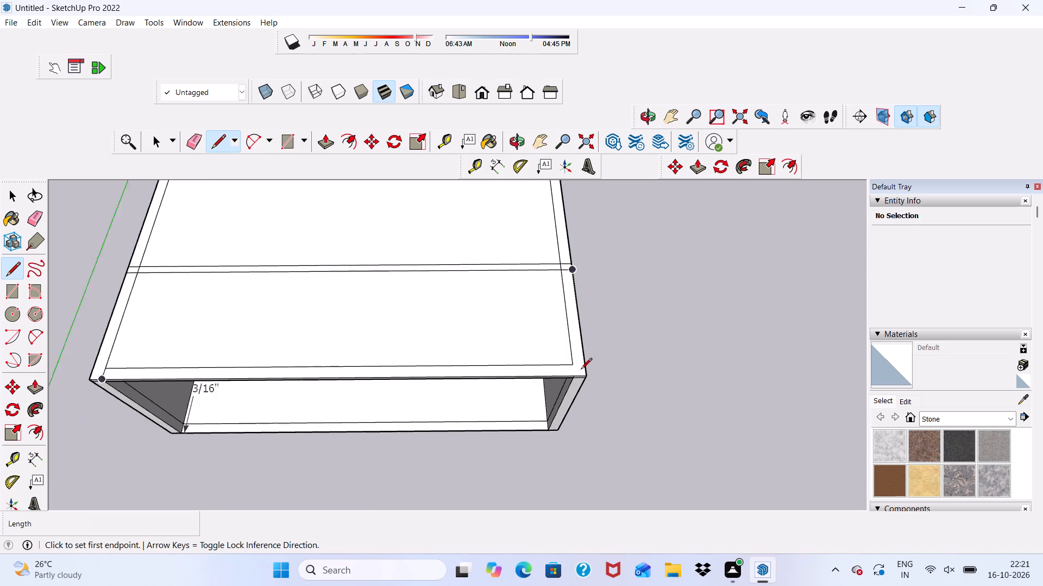
pyautogui.scroll(9, 581, 370)
pyautogui.click(563, 364)
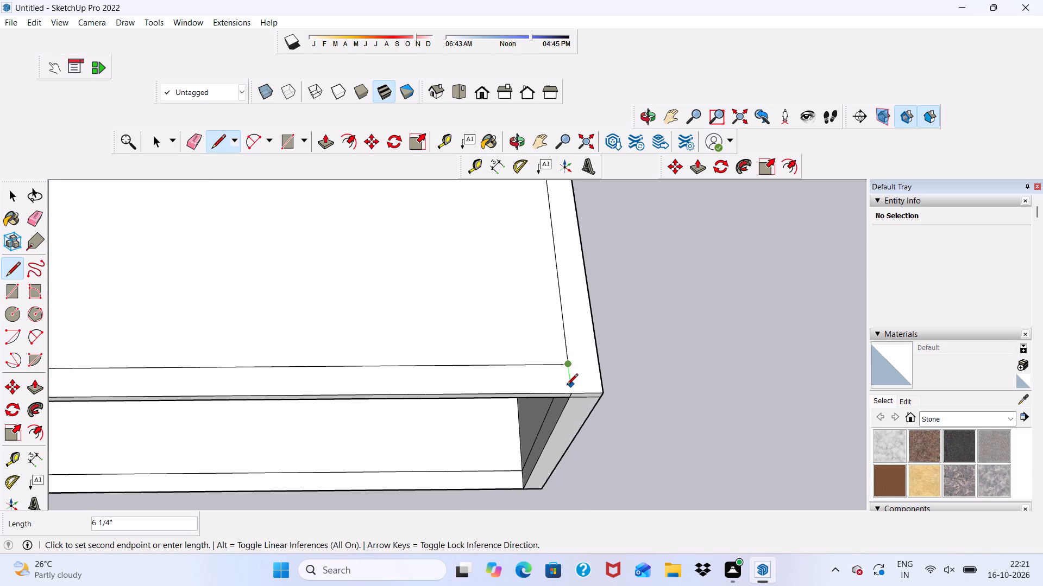
pyautogui.click(569, 390)
pyautogui.scroll(-3, 569, 392)
# Erase the partition line ends crossing the 9" border on the right side, plus the border segment between them.
pyautogui.click(196, 137)
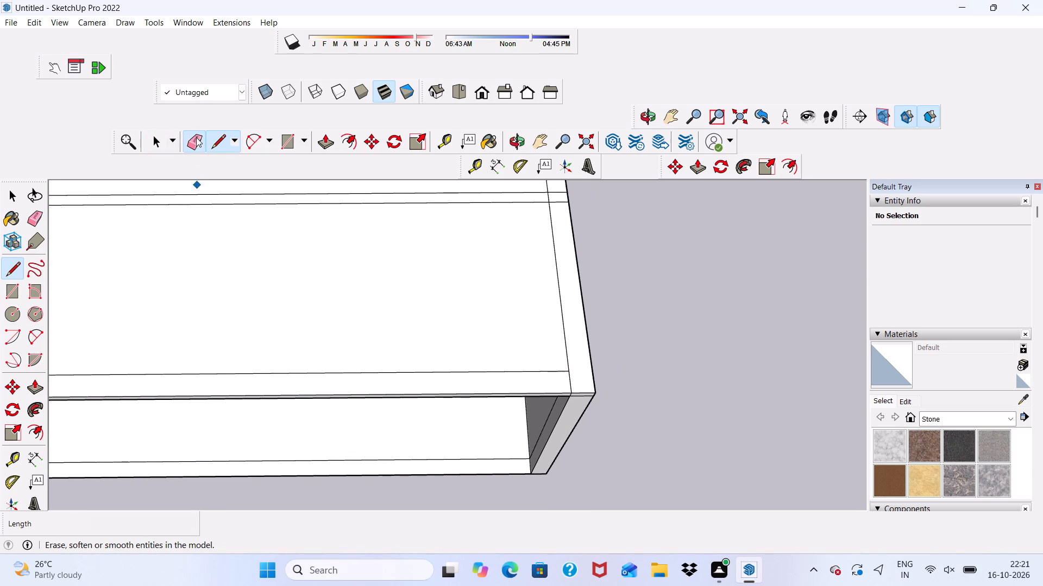
pyautogui.scroll(-10, 332, 500)
pyautogui.scroll(6, 493, 344)
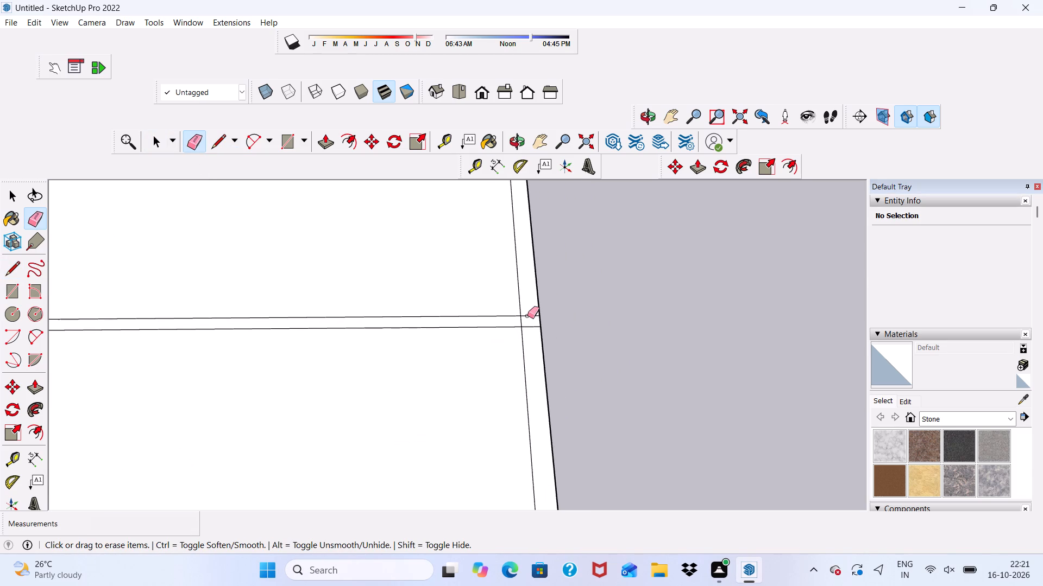
pyautogui.moveTo(527, 316); pyautogui.dragTo(529, 332)
pyautogui.scroll(5, 529, 332)
pyautogui.click(517, 313)
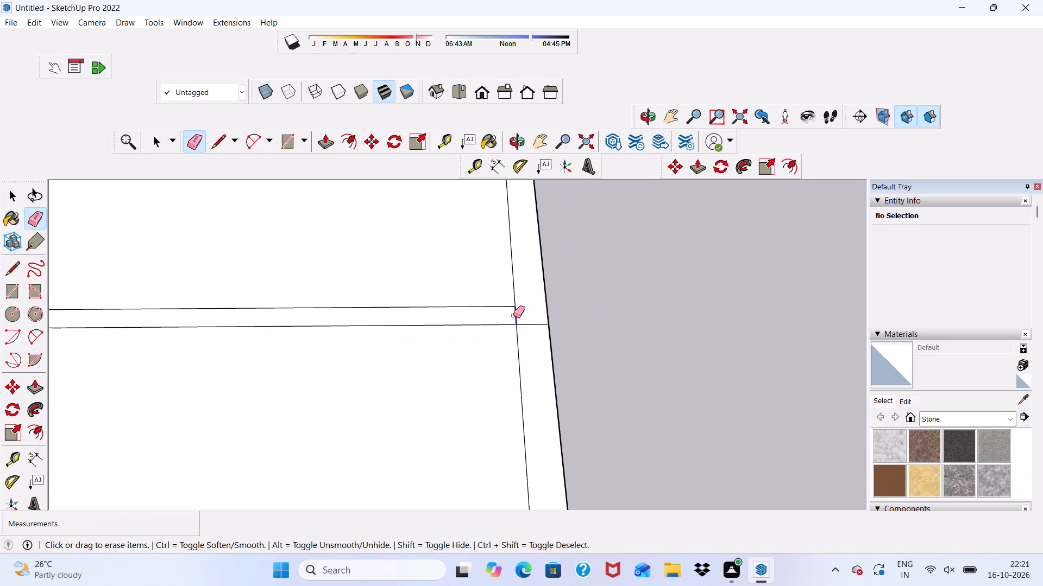
pyautogui.moveTo(524, 321); pyautogui.dragTo(527, 336)
pyautogui.scroll(-19, 527, 336)
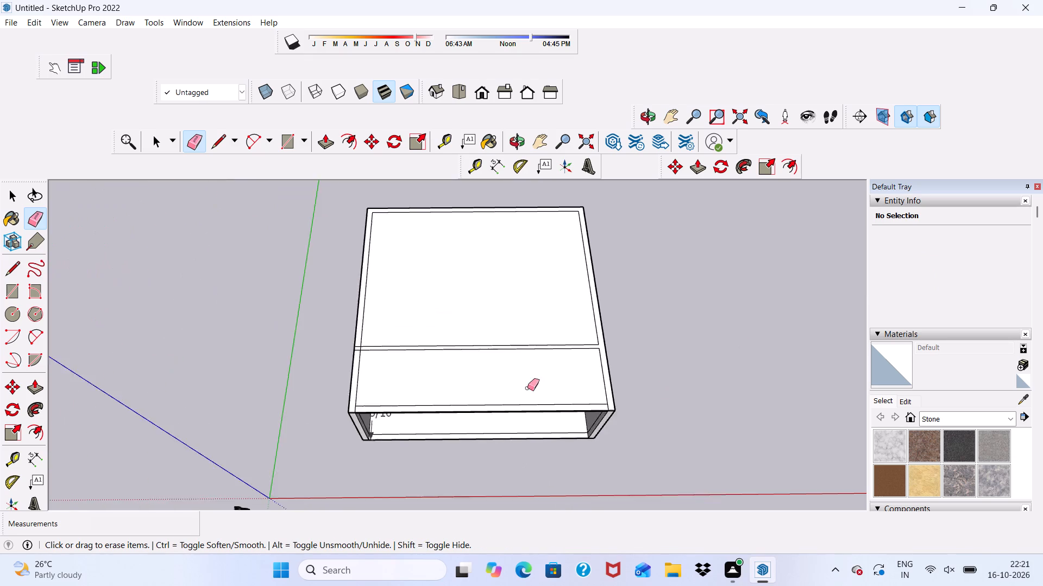
# Erase the partition line ends crossing the opposite side border and the border segment between them, merging partition and border.
pyautogui.scroll(6, 261, 381)
pyautogui.scroll(13, 390, 321)
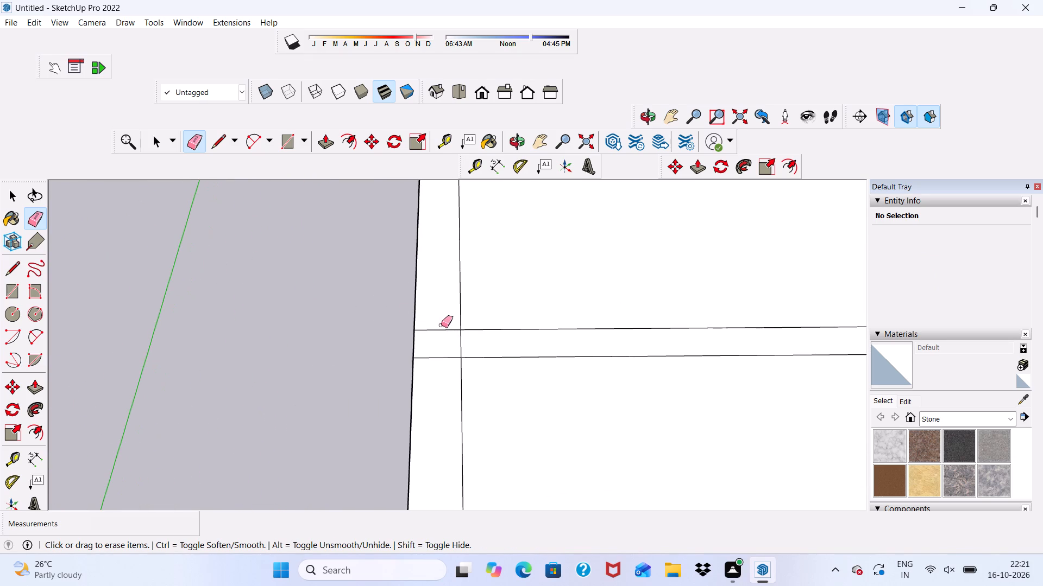
pyautogui.moveTo(441, 325); pyautogui.dragTo(436, 365)
pyautogui.moveTo(458, 344); pyautogui.dragTo(466, 340)
pyautogui.scroll(-5, 453, 348)
pyautogui.scroll(1, 447, 345)
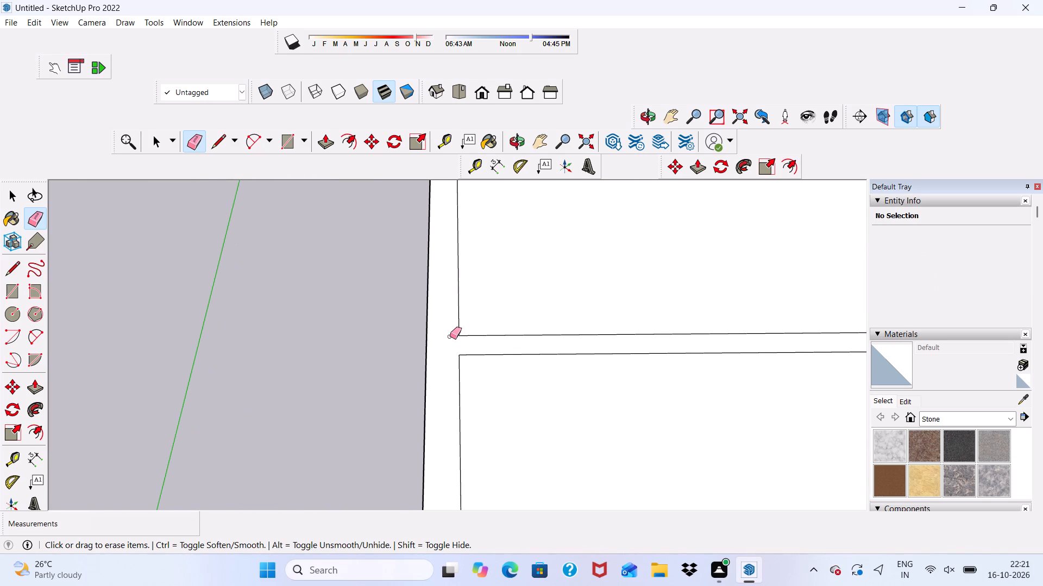
# Push/Pull the merged border-and-partition face on the roof slab up 10' to raise the upper-storey walls.
pyautogui.press('space')
pyautogui.click(438, 347)
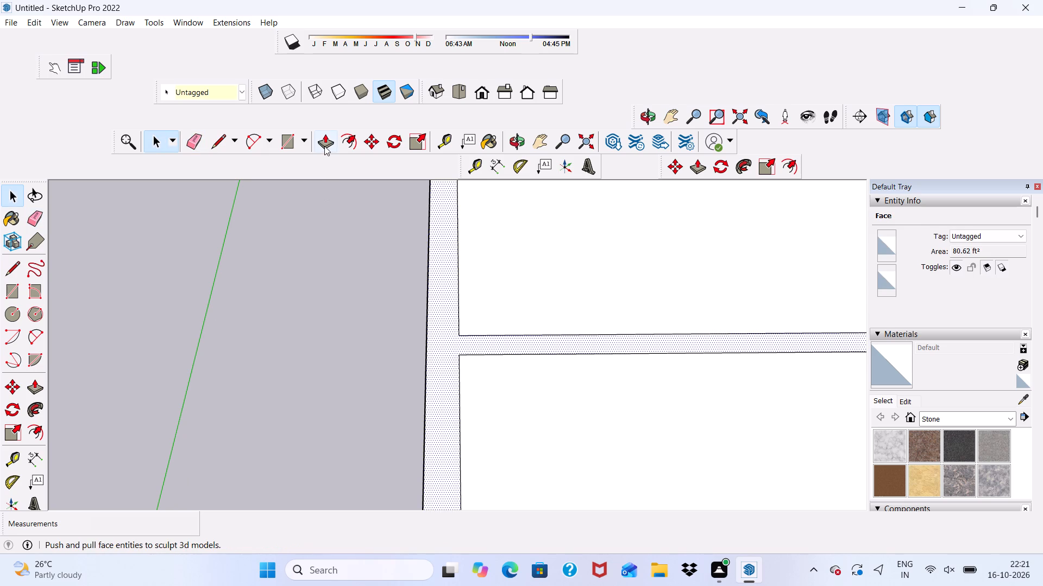
pyautogui.moveTo(324, 146); pyautogui.dragTo(330, 168)
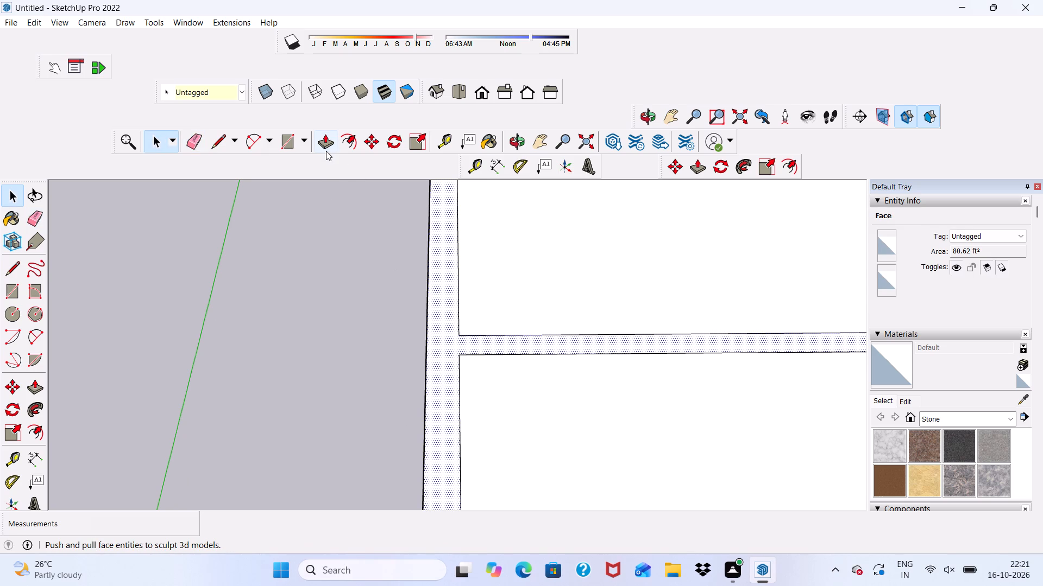
pyautogui.click(326, 151)
pyautogui.click(443, 403)
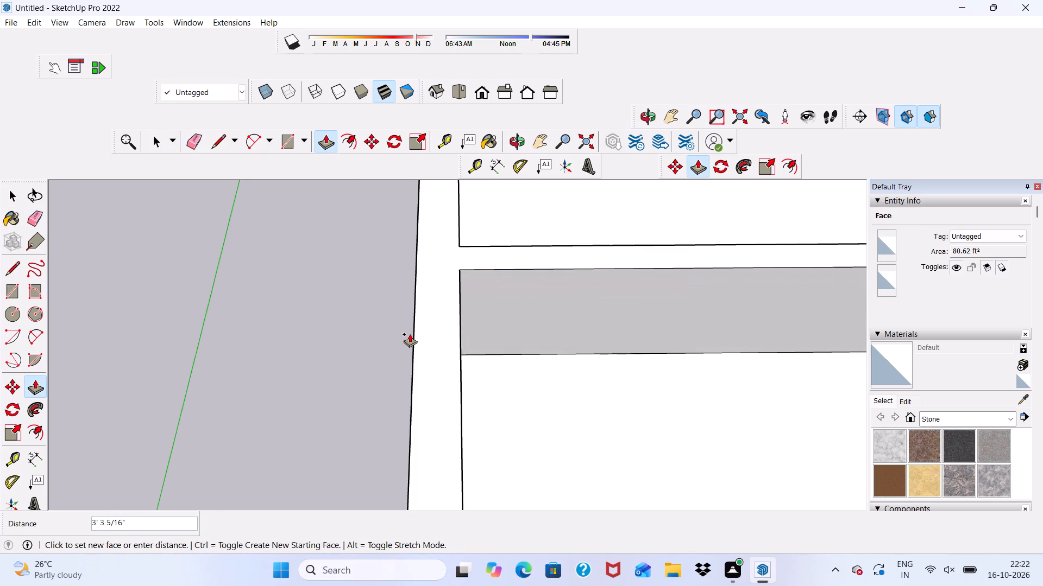
pyautogui.write("10'")
pyautogui.press('Return')
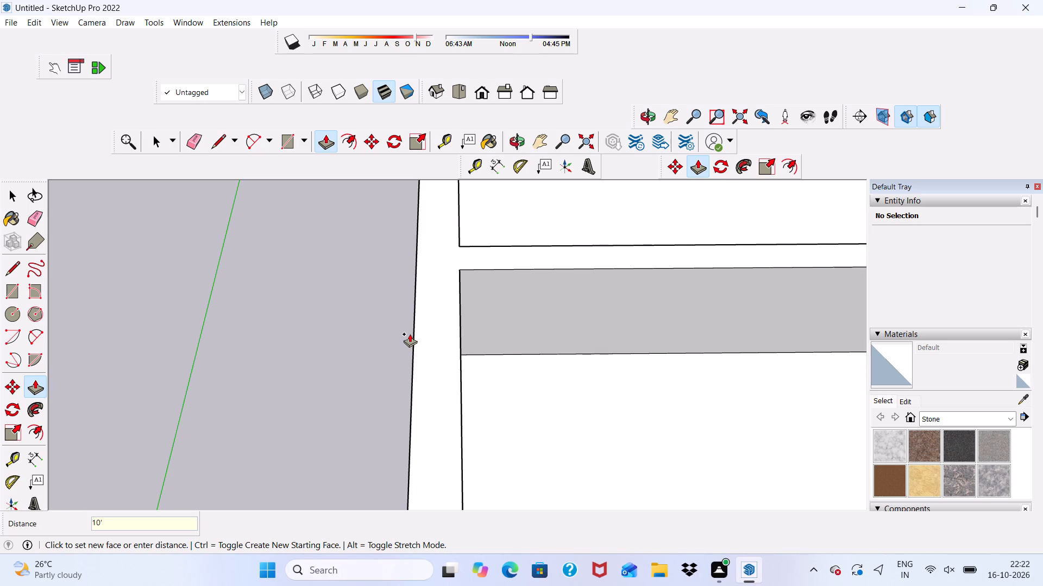
pyautogui.press('space')
# Examine the raised upper-storey walls from above and from the building's open front.
pyautogui.scroll(-9, 431, 384)
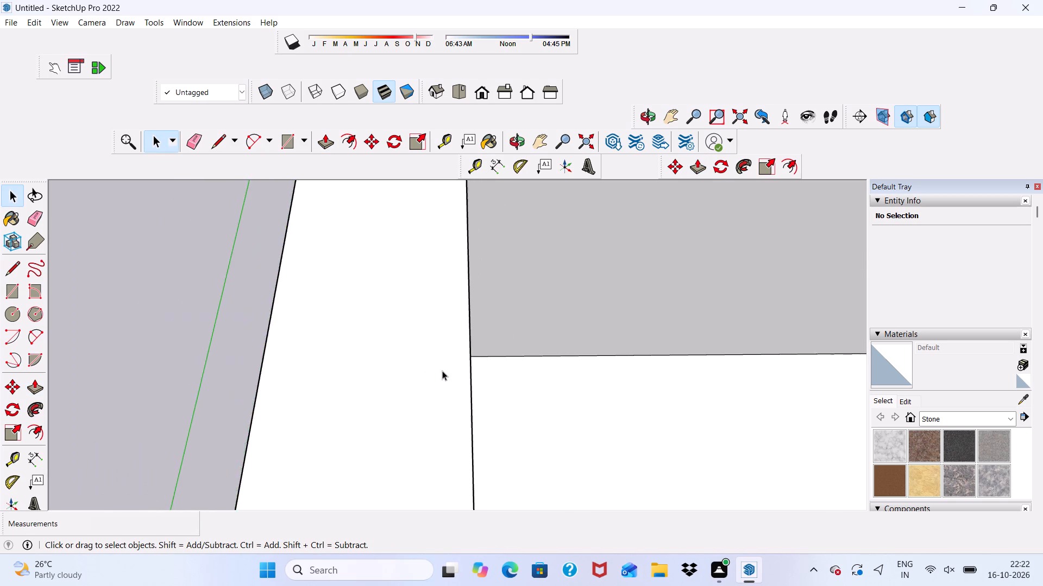
pyautogui.scroll(-2, 442, 371)
pyautogui.scroll(2, 445, 372)
pyautogui.scroll(-20, 414, 345)
pyautogui.scroll(-12, 414, 345)
pyautogui.moveTo(397, 383); pyautogui.dragTo(397, 376, button='middle')
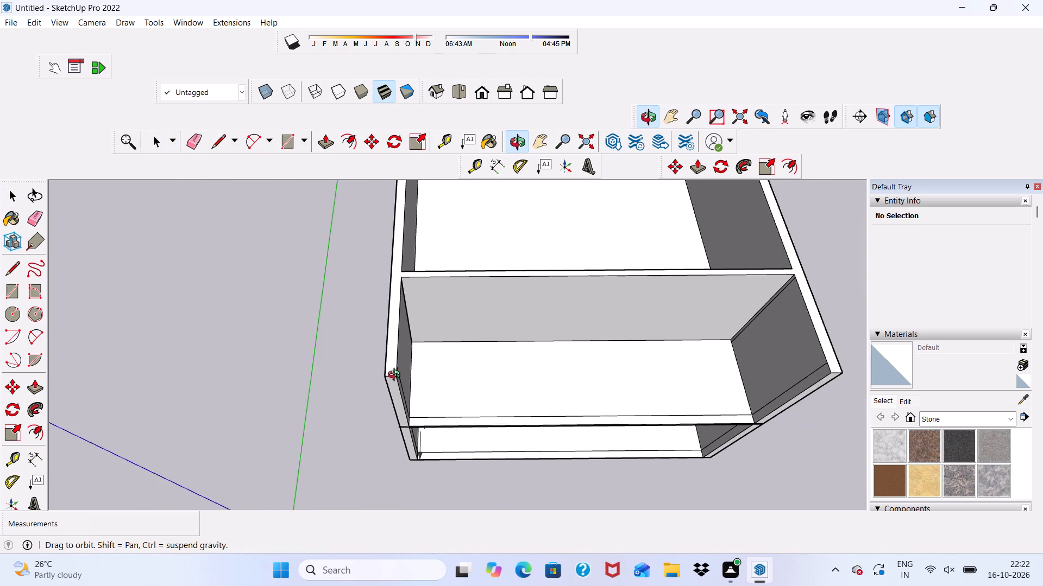
pyautogui.moveTo(397, 376); pyautogui.dragTo(360, 233, button='middle')
pyautogui.scroll(-10, 356, 240)
pyautogui.moveTo(389, 272); pyautogui.dragTo(457, 230, button='middle')
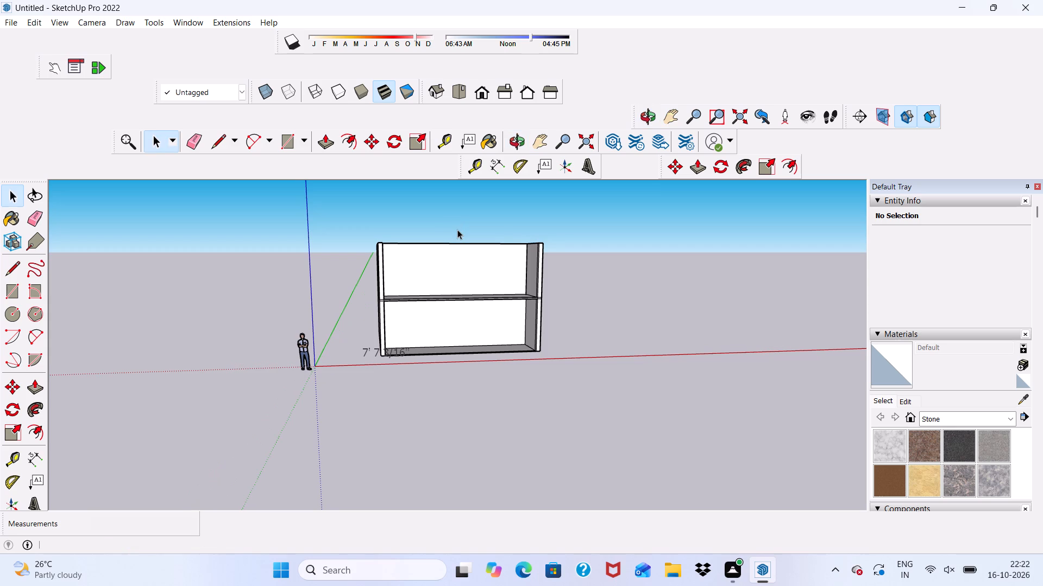
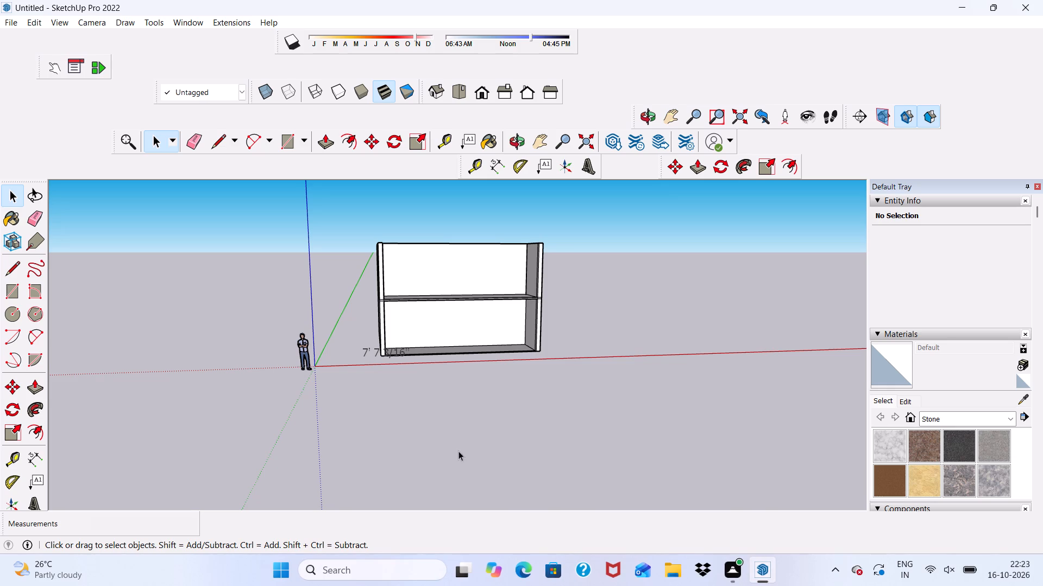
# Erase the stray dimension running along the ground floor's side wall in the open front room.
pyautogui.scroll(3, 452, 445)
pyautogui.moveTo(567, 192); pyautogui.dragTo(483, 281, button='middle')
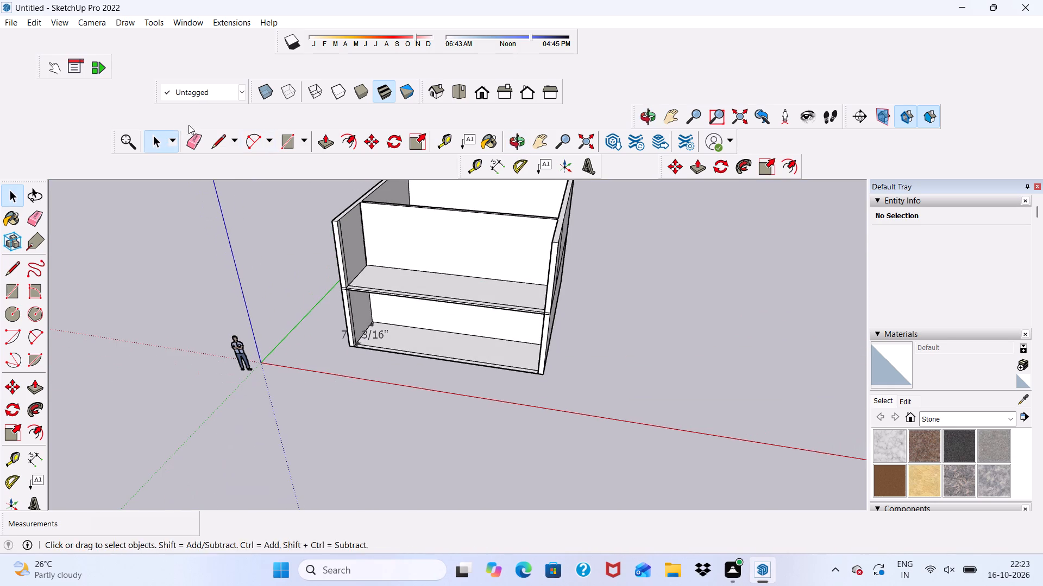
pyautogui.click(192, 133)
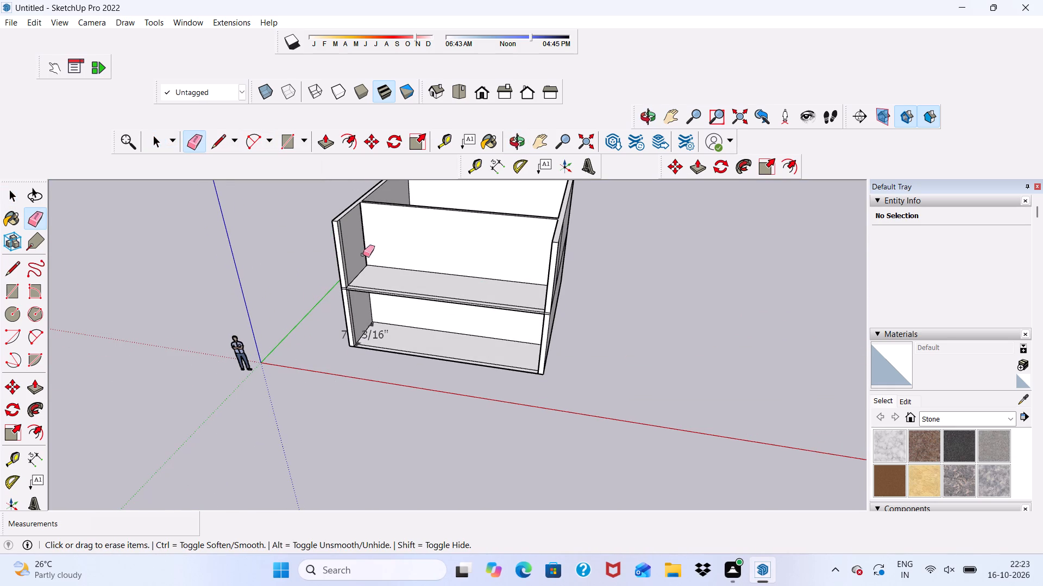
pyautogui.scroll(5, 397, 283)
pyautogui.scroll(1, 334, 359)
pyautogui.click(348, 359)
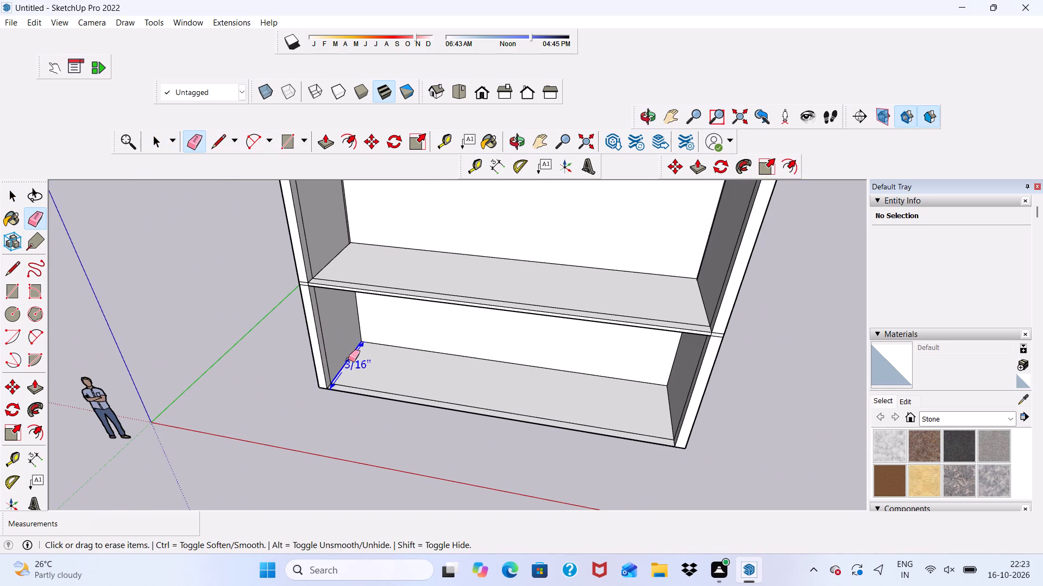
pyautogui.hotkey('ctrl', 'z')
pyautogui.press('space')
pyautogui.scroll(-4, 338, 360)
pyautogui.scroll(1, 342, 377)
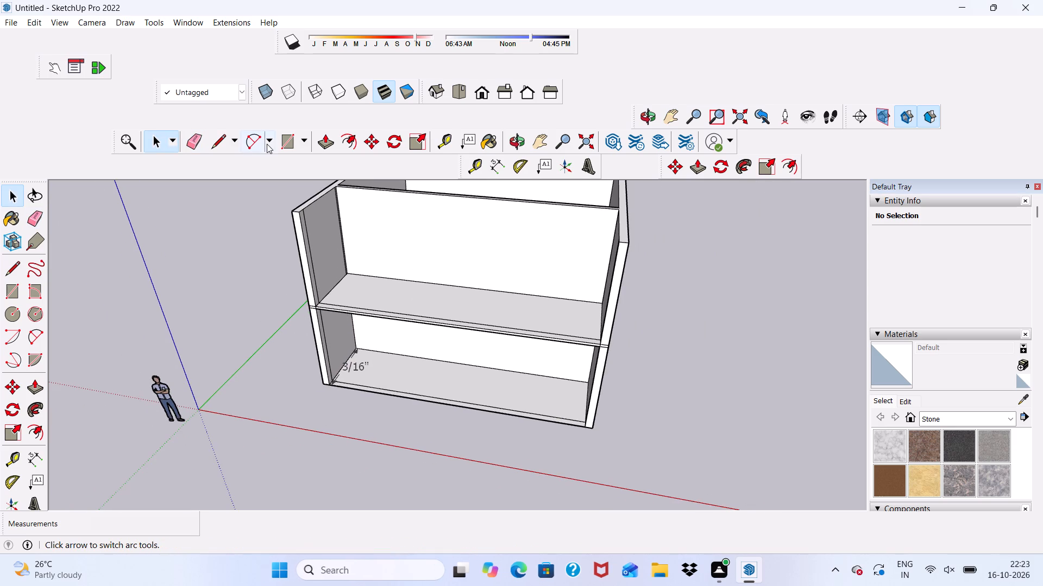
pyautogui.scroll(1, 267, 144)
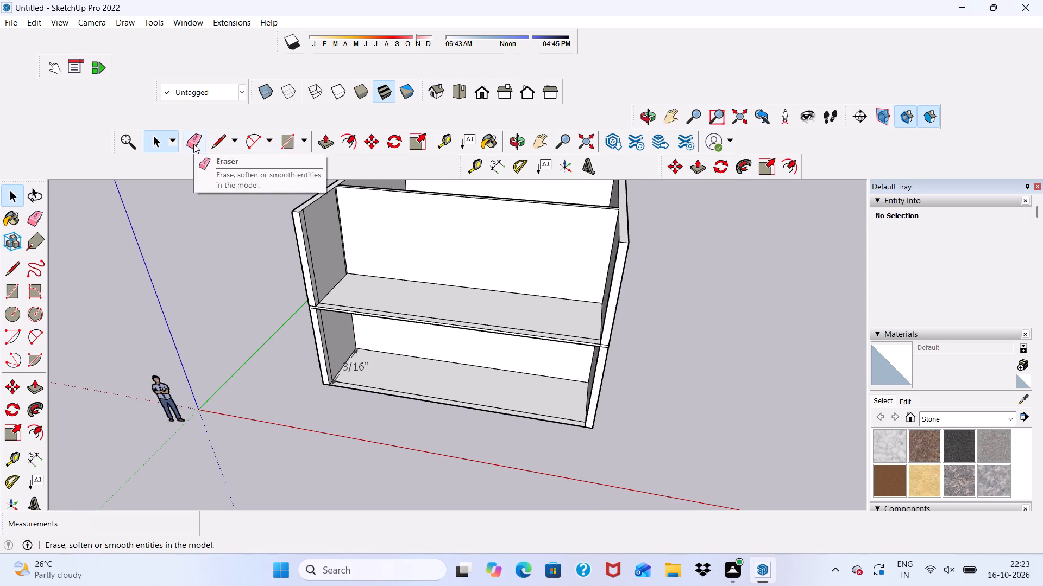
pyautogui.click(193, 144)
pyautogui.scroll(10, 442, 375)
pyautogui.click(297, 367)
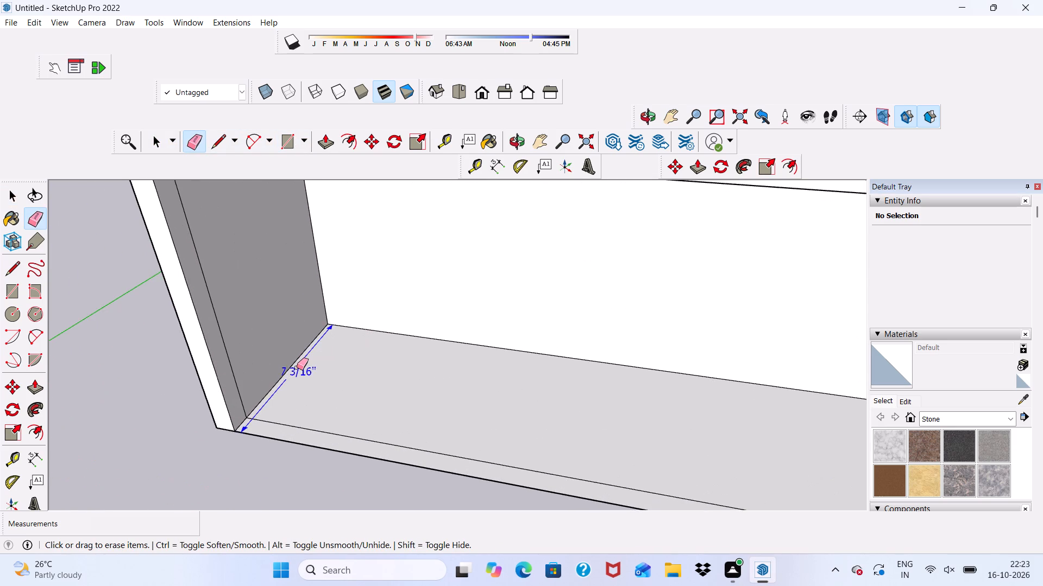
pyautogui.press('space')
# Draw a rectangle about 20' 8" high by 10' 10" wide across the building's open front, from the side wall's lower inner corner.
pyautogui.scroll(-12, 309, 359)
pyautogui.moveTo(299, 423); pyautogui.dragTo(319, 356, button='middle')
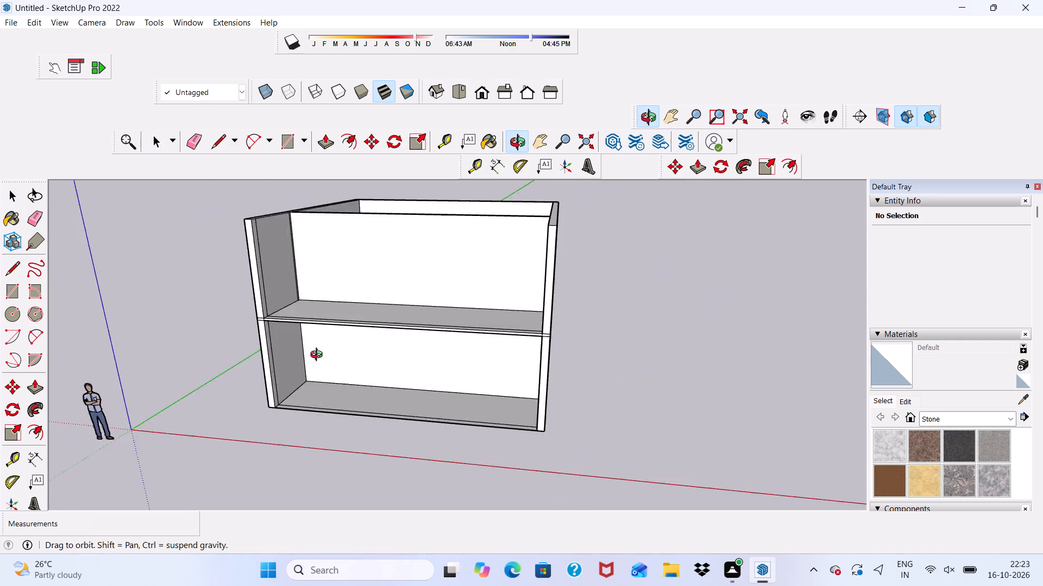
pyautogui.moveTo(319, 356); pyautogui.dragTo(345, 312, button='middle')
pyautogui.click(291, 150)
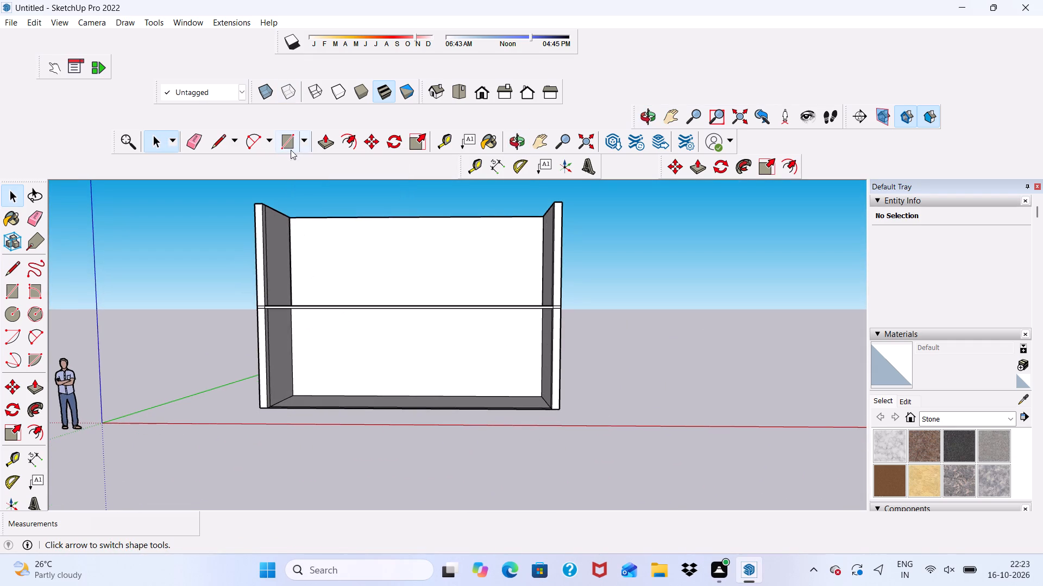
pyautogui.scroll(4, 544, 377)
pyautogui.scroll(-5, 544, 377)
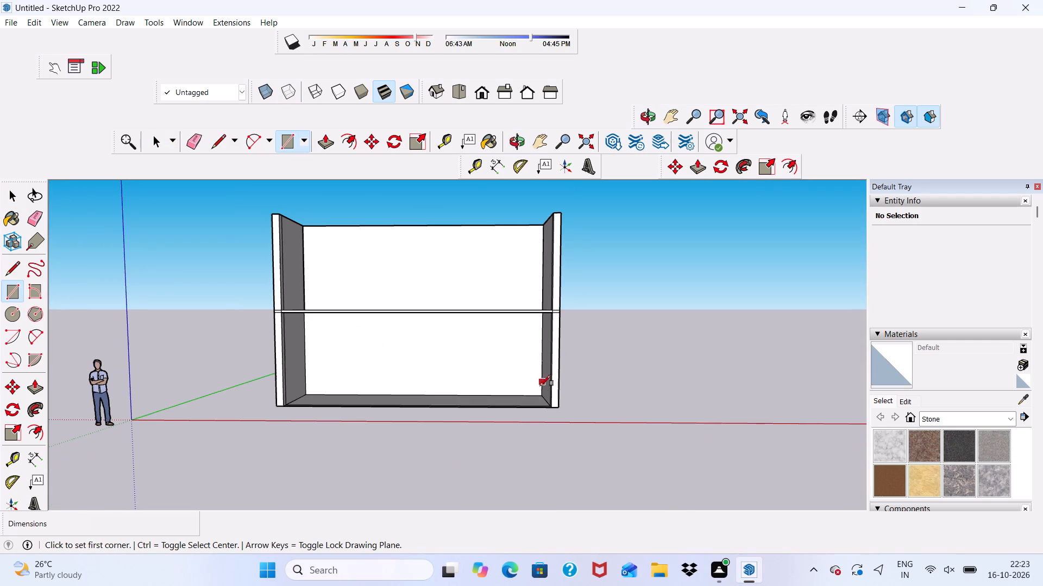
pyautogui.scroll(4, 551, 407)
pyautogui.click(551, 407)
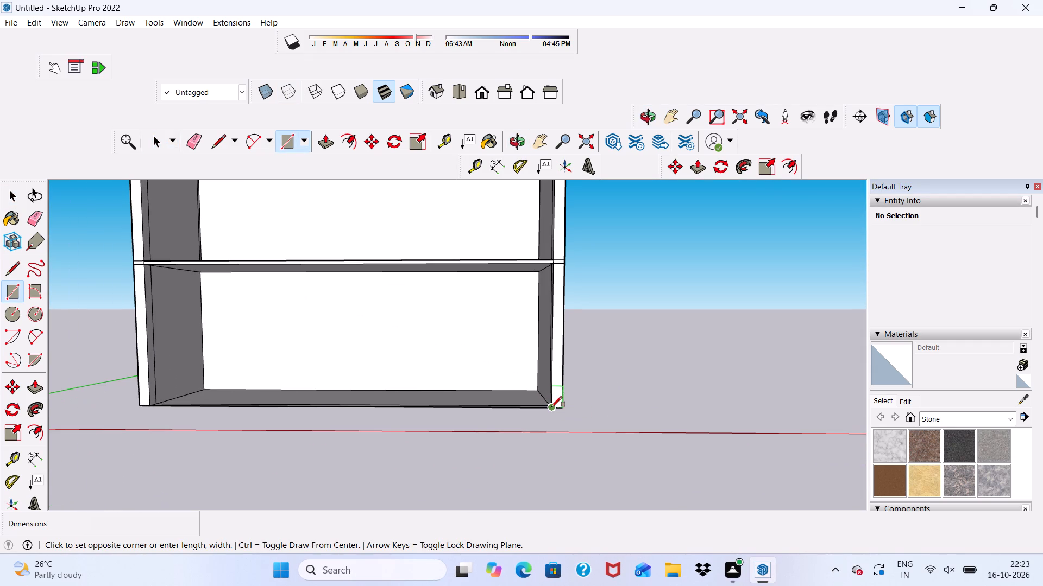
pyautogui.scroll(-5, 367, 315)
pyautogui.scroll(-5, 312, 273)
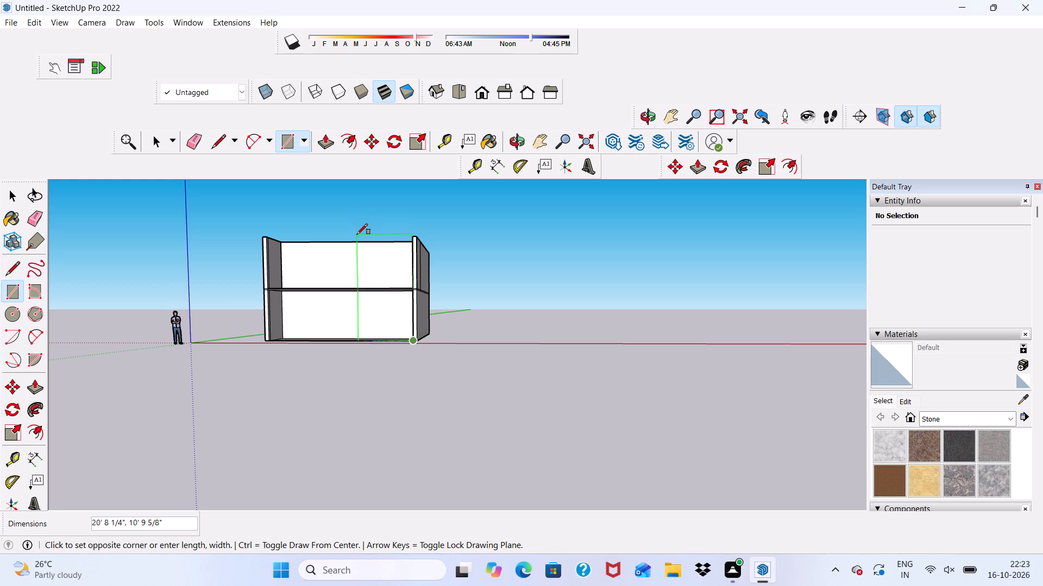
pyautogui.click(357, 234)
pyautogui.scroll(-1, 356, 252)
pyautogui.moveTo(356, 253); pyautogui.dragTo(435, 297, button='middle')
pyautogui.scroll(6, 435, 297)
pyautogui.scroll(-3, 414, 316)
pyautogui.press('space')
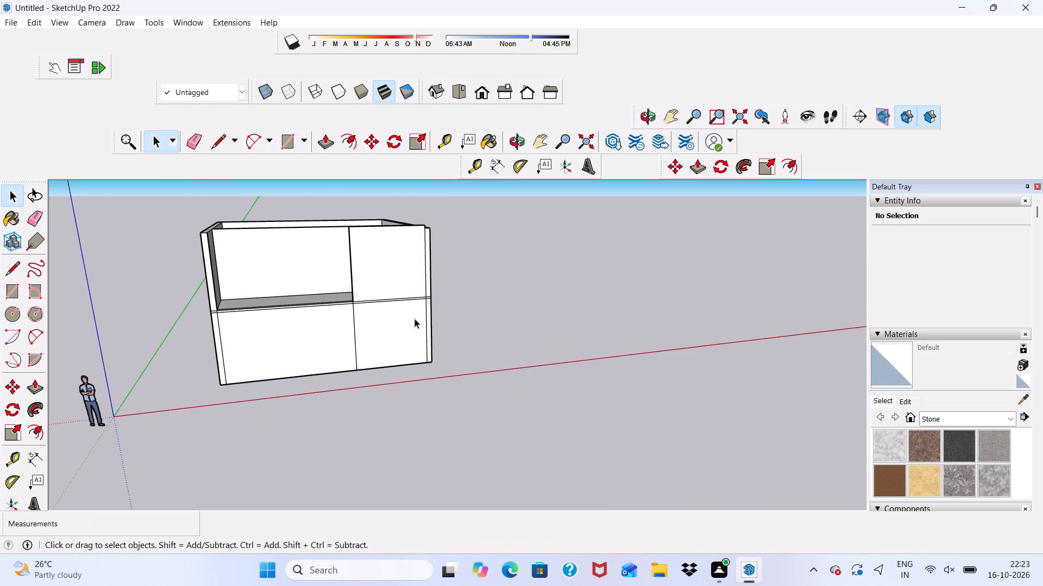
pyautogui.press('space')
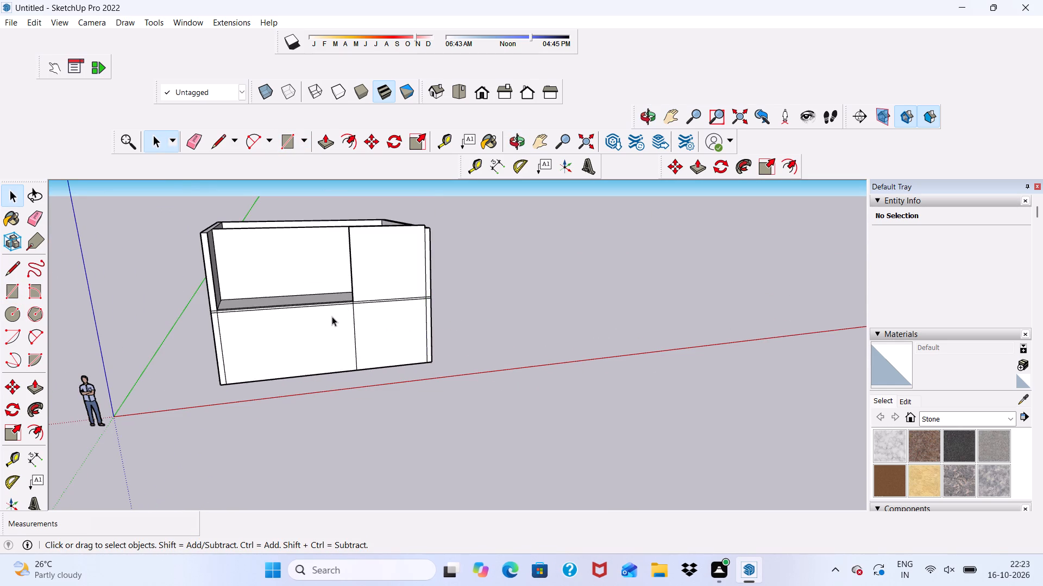
# Undo the front rectangle, the dimension erasure and the raised upper-storey walls, then clear the selection.
pyautogui.hotkey('ctrl', 'z')
pyautogui.hotkey('ctrl', 'z')
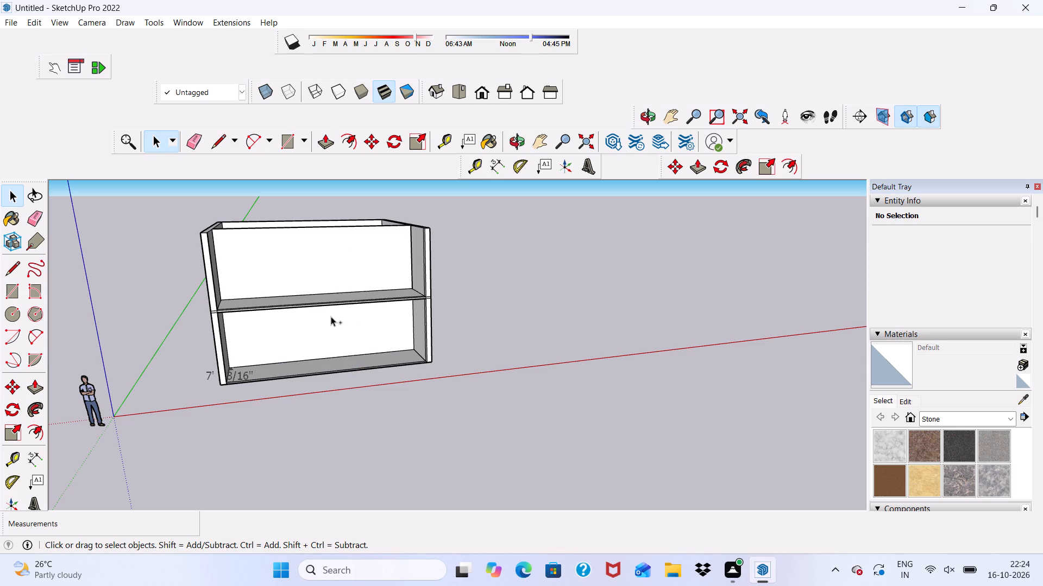
pyautogui.press('z')
pyautogui.hotkey('ctrl', 'a')
pyautogui.hotkey('ctrl', 'z')
pyautogui.hotkey('ctrl', 'z')
pyautogui.hotkey('ctrl', 'z')
pyautogui.keyDown('ctrl'); pyautogui.click(441, 247); pyautogui.keyUp('ctrl')
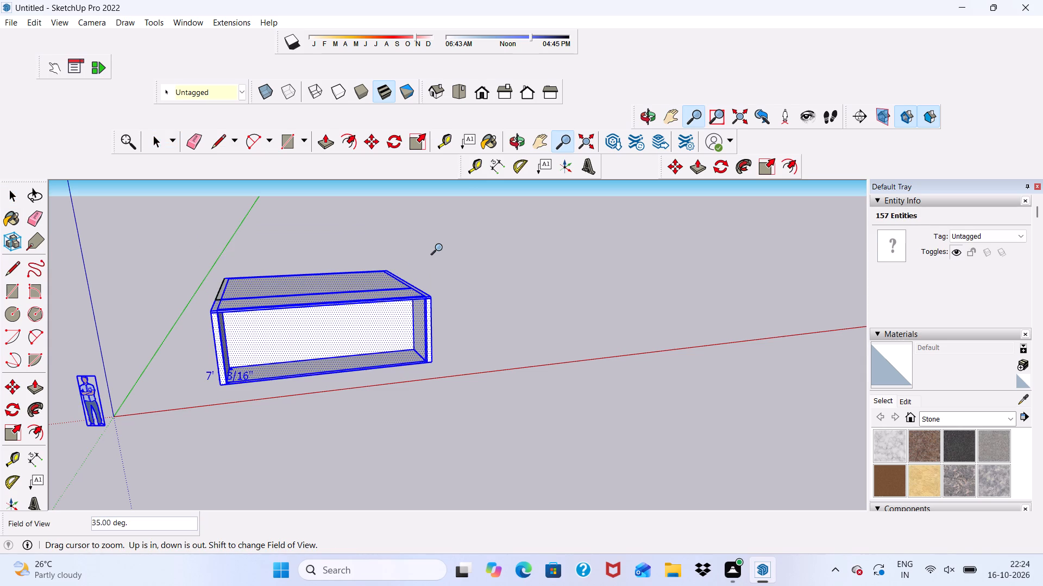
pyautogui.hotkey('ctrl', 'z')
pyautogui.hotkey('ctrl', 'z')
pyautogui.press('space')
pyautogui.press('space')
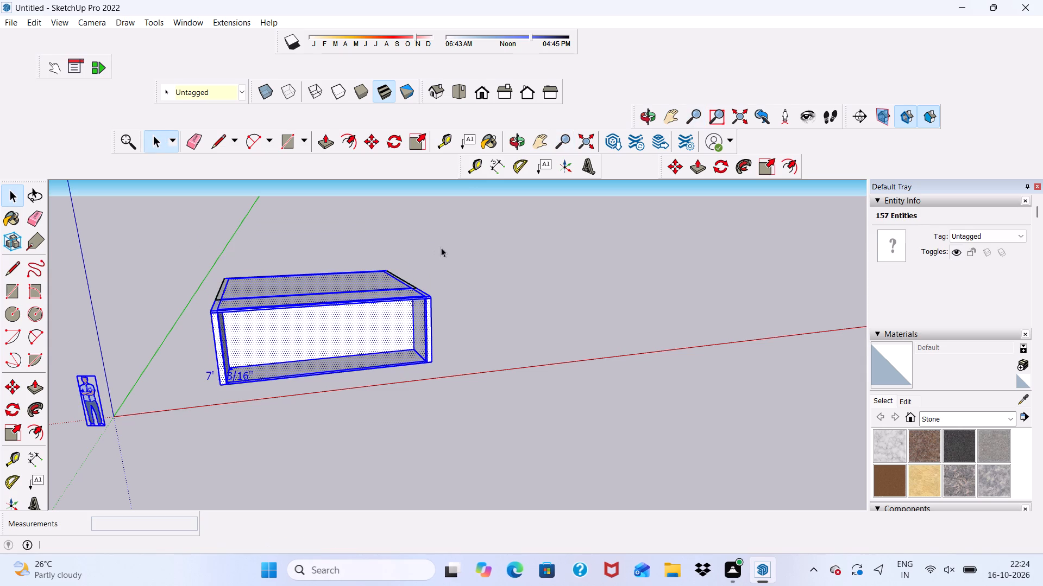
pyautogui.press('space')
pyautogui.press('space')
pyautogui.click(442, 246)
pyautogui.click(442, 246)
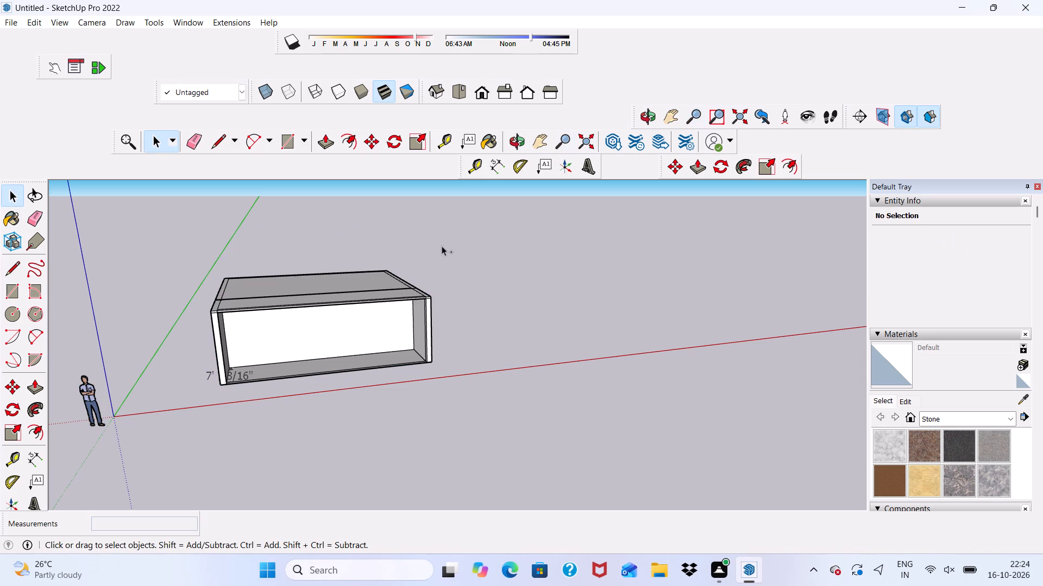
# Undo the roof slab's border, partition lines and guides, and the slab itself, back to the open-topped ground-floor walls.
pyautogui.hotkey('ctrl', 'z')
pyautogui.keyDown('ctrl'); pyautogui.click(442, 246); pyautogui.keyUp('ctrl')
pyautogui.hotkey('ctrl', 'z')
pyautogui.hotkey('ctrl', 'z')
pyautogui.hotkey('ctrl', 'z')
pyautogui.hotkey('ctrl', 'z')
pyautogui.hotkey('ctrl', 'z')
pyautogui.hotkey('ctrl', 'z')
pyautogui.hotkey('ctrl', 'z')
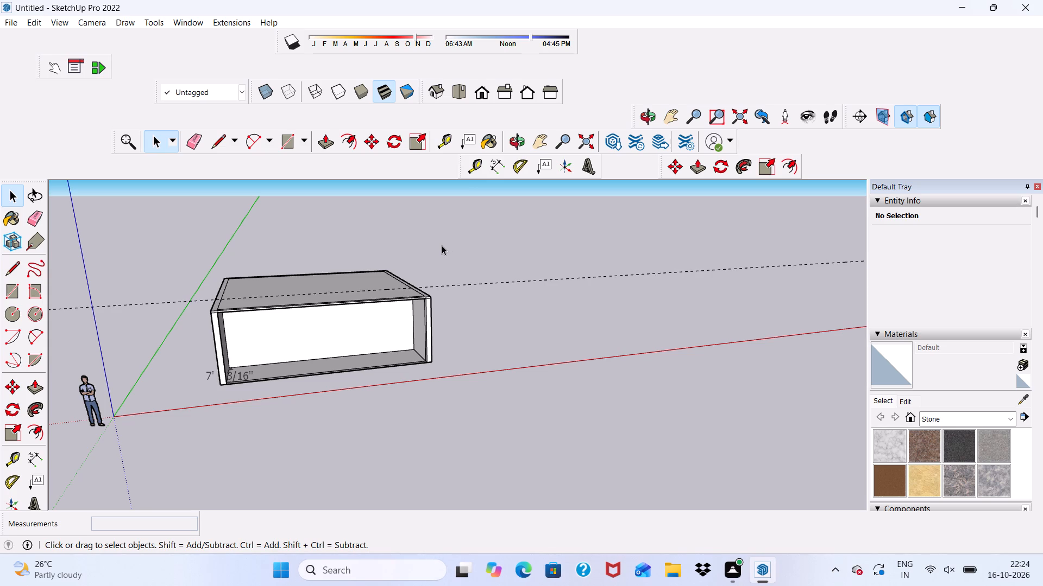
pyautogui.hotkey('ctrl', 'z')
pyautogui.hotkey('ctrl', 'z')
pyautogui.hotkey('ctrl', 'z')
pyautogui.hotkey('ctrl', 'z')
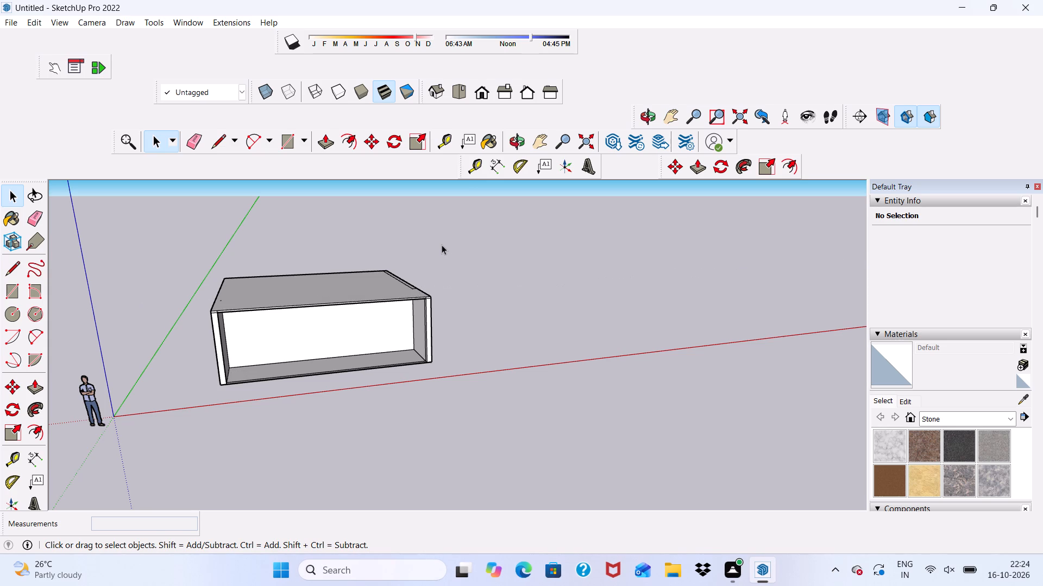
pyautogui.press('z')
pyautogui.hotkey('ctrl', 'z')
pyautogui.hotkey('ctrl', 'z')
pyautogui.hotkey('ctrl', 'z')
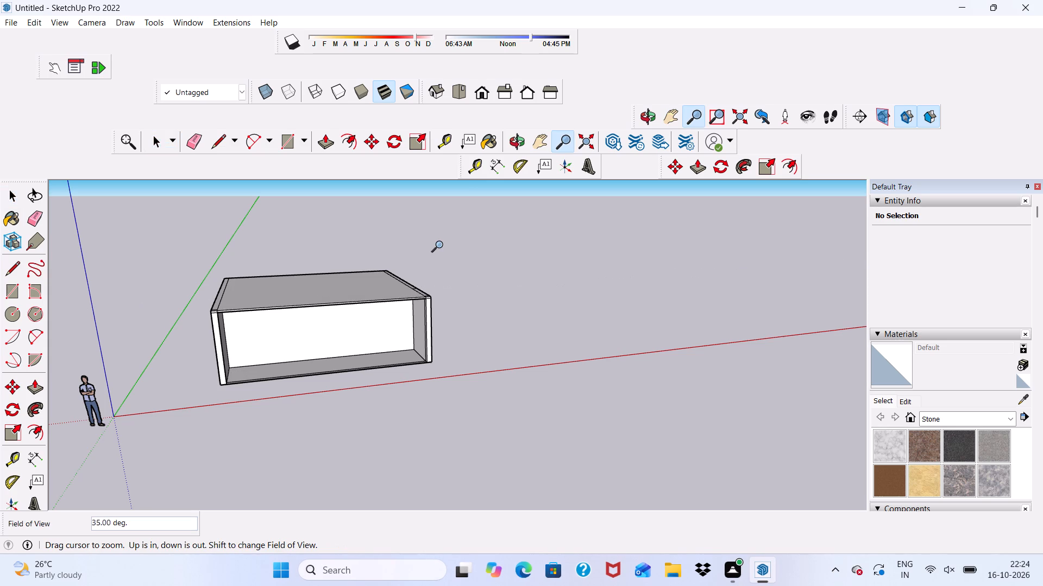
pyautogui.press('z')
pyautogui.hotkey('ctrl', 'z')
pyautogui.hotkey('ctrl', 'z')
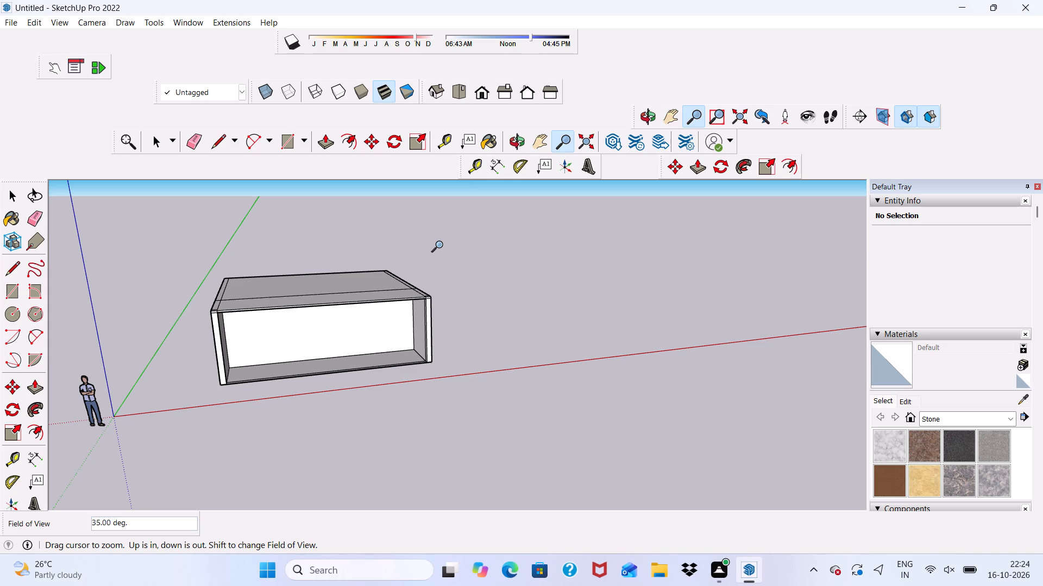
pyautogui.hotkey('ctrl', 'z')
pyautogui.hotkey('ctrl', 'z')
pyautogui.hotkey('ctrl', 'z')
pyautogui.hotkey('ctrl', 'z')
pyautogui.hotkey('ctrl', 'z')
pyautogui.hotkey('ctrl', 'z')
pyautogui.hotkey('ctrl', 'z')
pyautogui.hotkey('ctrl', 'z')
pyautogui.hotkey('ctrl', 'z')
pyautogui.hotkey('ctrl', 'z')
pyautogui.hotkey('ctrl', 'z')
pyautogui.hotkey('ctrl', 'z')
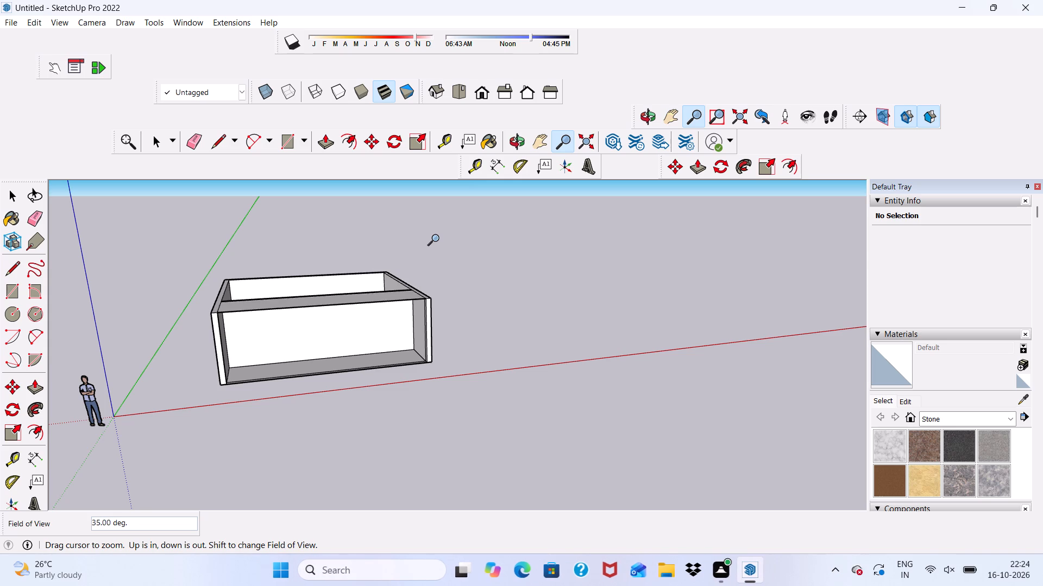
# Undo the ground-floor walls, the base's guides and wall lines, and the base rectangle, back to the empty model.
pyautogui.hotkey('ctrl', 'z')
pyautogui.hotkey('ctrl', 'z')
pyautogui.hotkey('ctrl', 'z')
pyautogui.hotkey('ctrl', 'z')
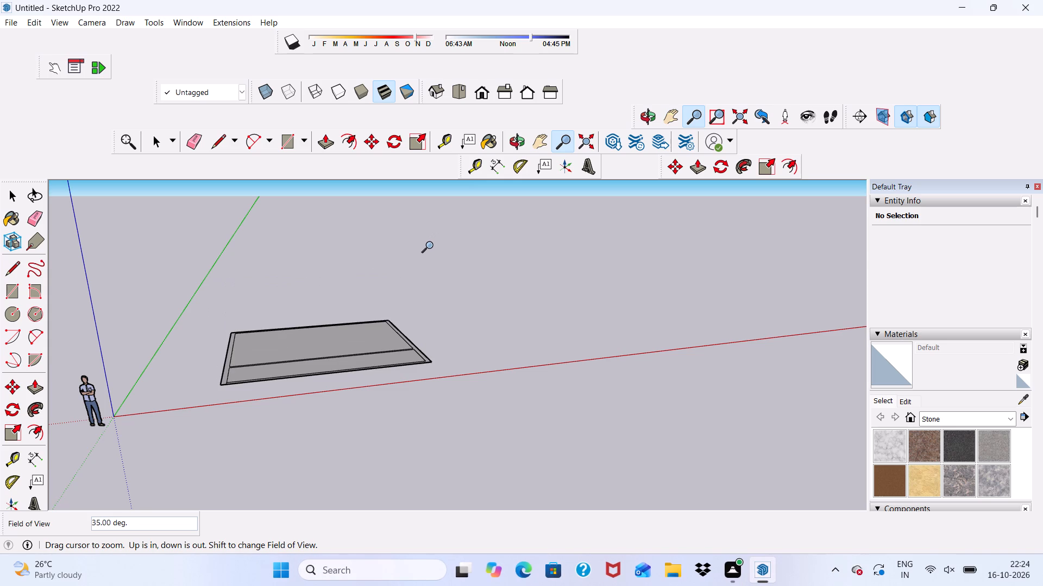
pyautogui.hotkey('ctrl', 'z')
pyautogui.hotkey('ctrl', 'z')
pyautogui.hotkey('ctrl', 'z')
pyautogui.hotkey('ctrl', 'z')
pyautogui.hotkey('ctrl', 'z')
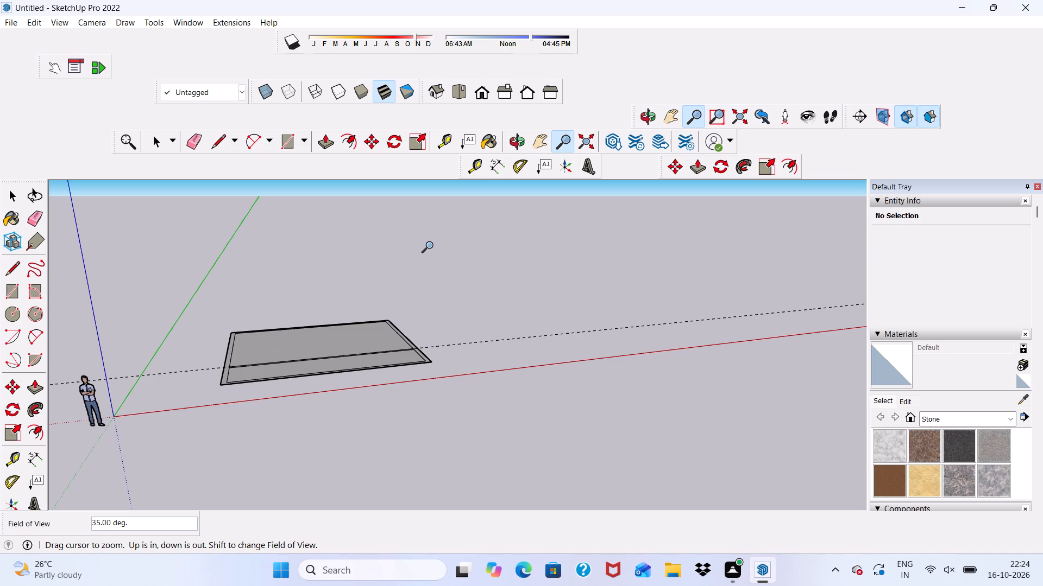
pyautogui.hotkey('ctrl', 'z')
pyautogui.hotkey('ctrl', 'z')
pyautogui.hotkey('ctrl', 'z')
pyautogui.hotkey('ctrl', 'z')
pyautogui.hotkey('ctrl', 'z')
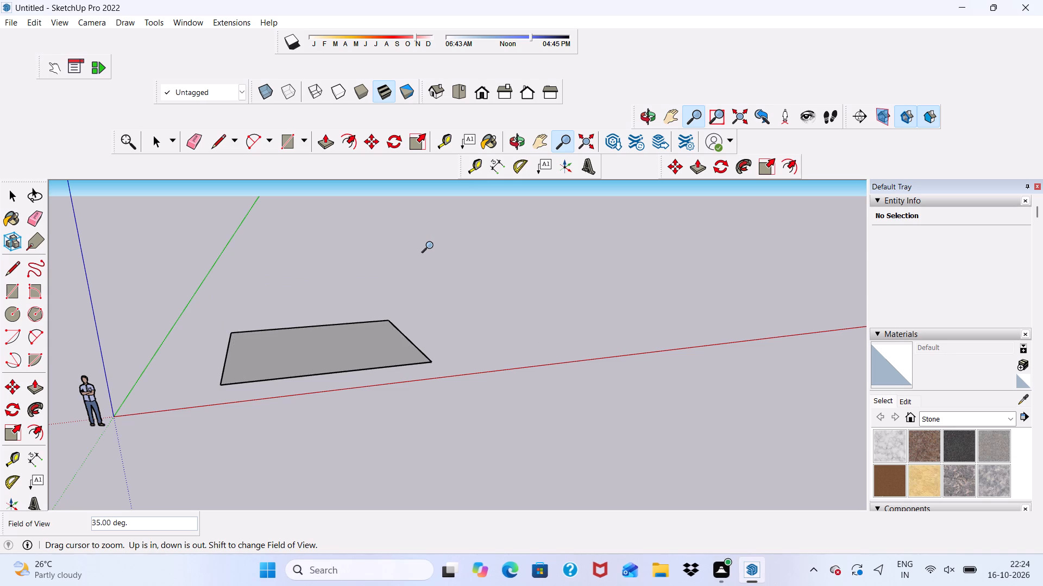
pyautogui.hotkey('ctrl', 'z')
pyautogui.hotkey('ctrl', 'z')
pyautogui.press('space')
# Draw a new rectangle about 12' 7" by 14' 9" on the ground beyond the red axis, near the scale figure.
pyautogui.scroll(-5, 343, 216)
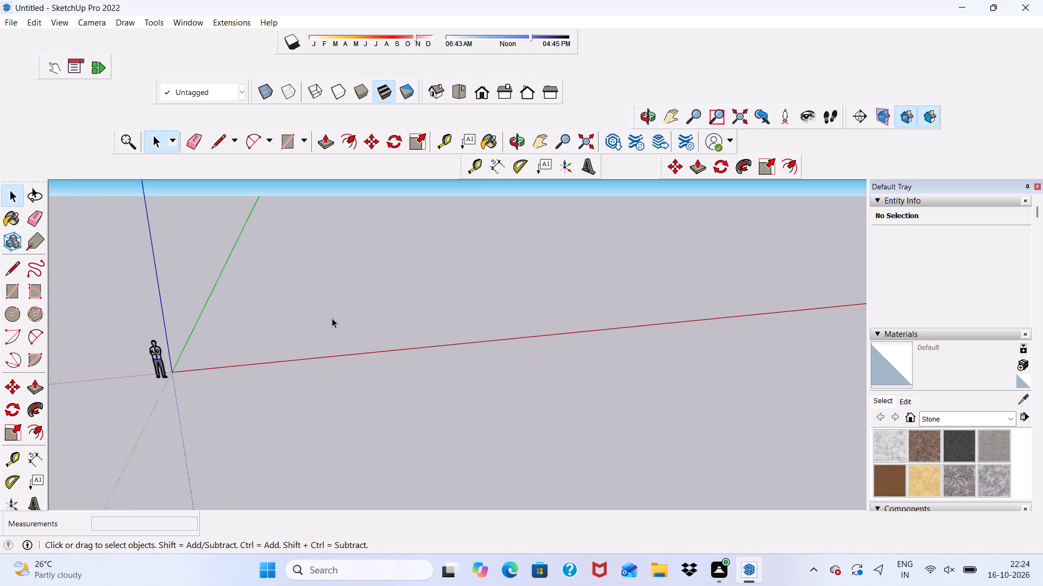
pyautogui.scroll(2, 253, 308)
pyautogui.click(484, 88)
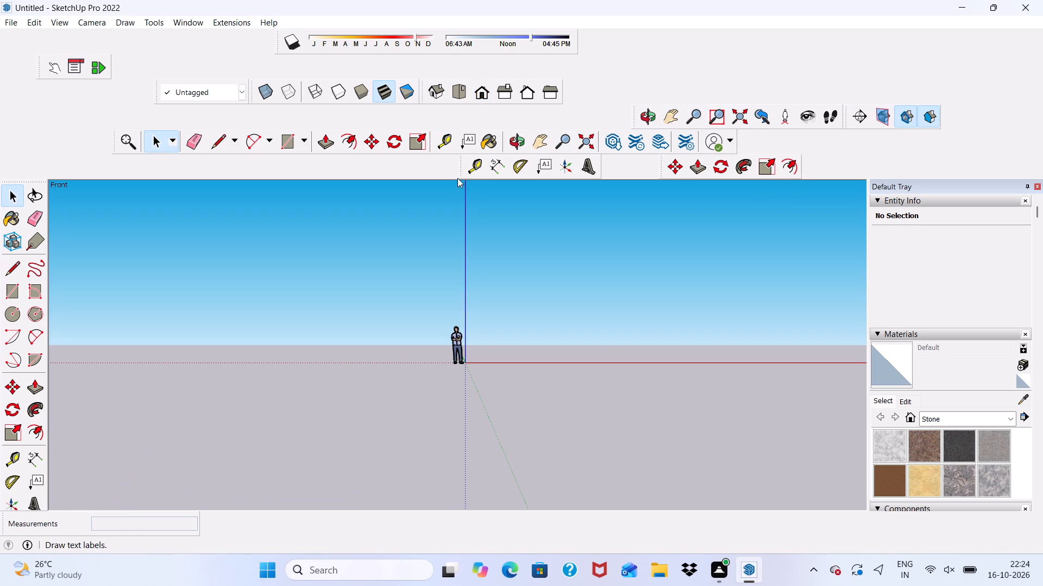
pyautogui.scroll(20, 566, 313)
pyautogui.scroll(7, 566, 313)
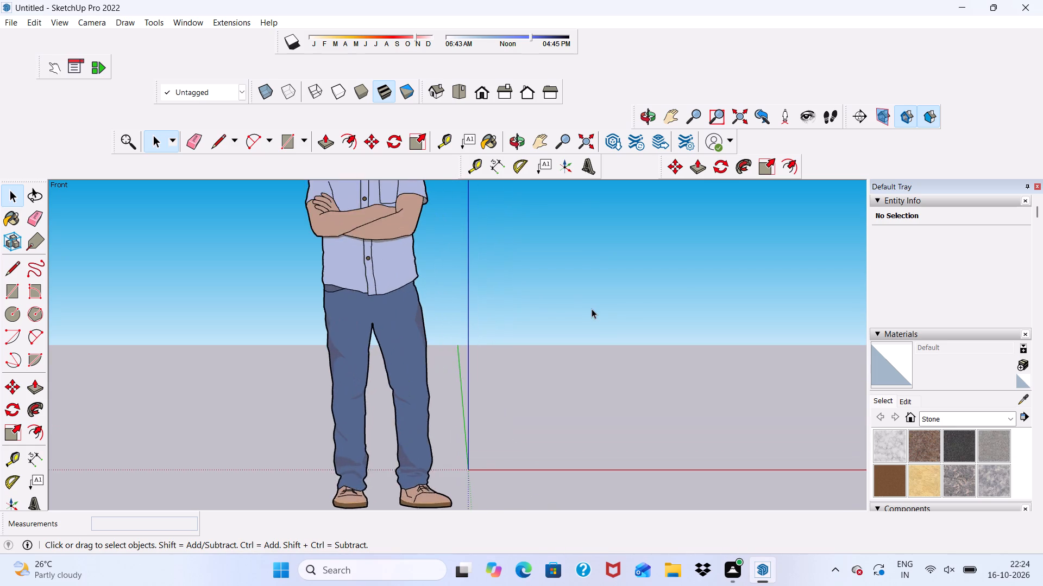
pyautogui.scroll(7, 592, 309)
pyautogui.scroll(-2, 495, 329)
pyautogui.moveTo(396, 409); pyautogui.dragTo(379, 416, button='middle')
pyautogui.scroll(1, 394, 407)
pyautogui.scroll(-5, 385, 333)
pyautogui.scroll(1, 488, 371)
pyautogui.scroll(-11, 292, 348)
pyautogui.moveTo(610, 366); pyautogui.dragTo(642, 383, button='middle')
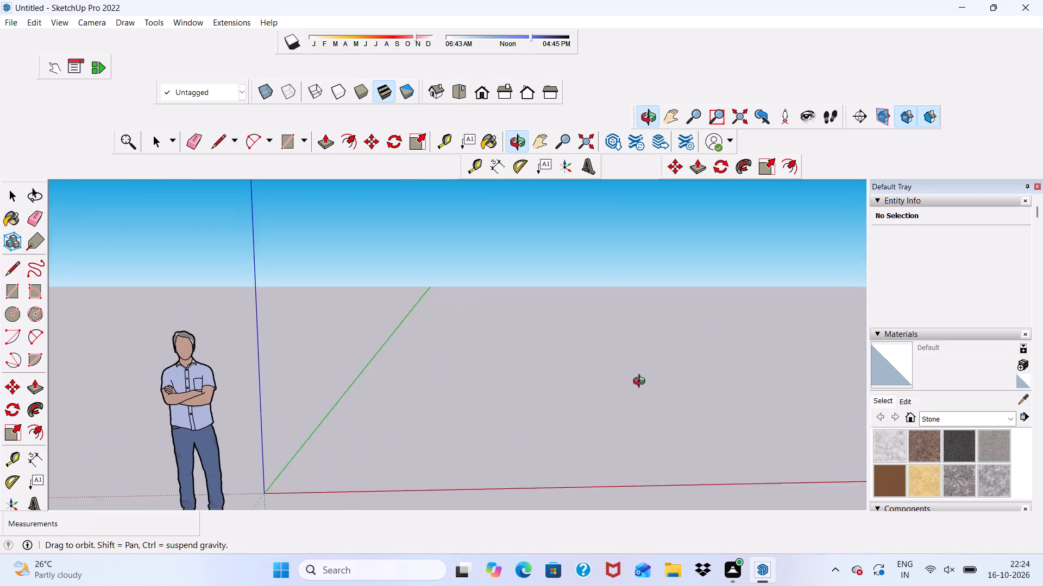
pyautogui.moveTo(642, 383); pyautogui.dragTo(717, 382, button='middle')
pyautogui.click(279, 136)
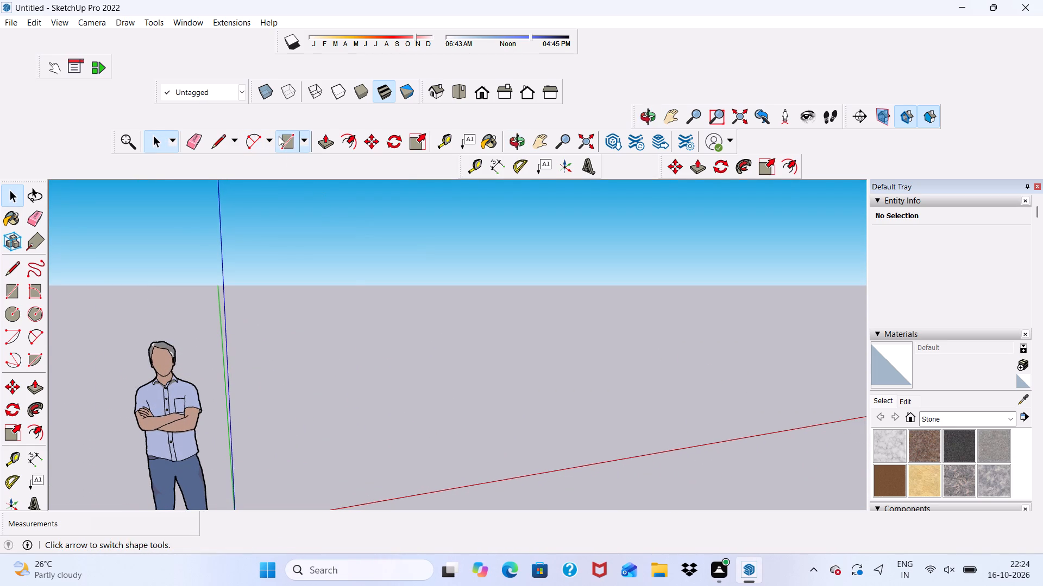
pyautogui.scroll(3, 366, 307)
pyautogui.click(350, 392)
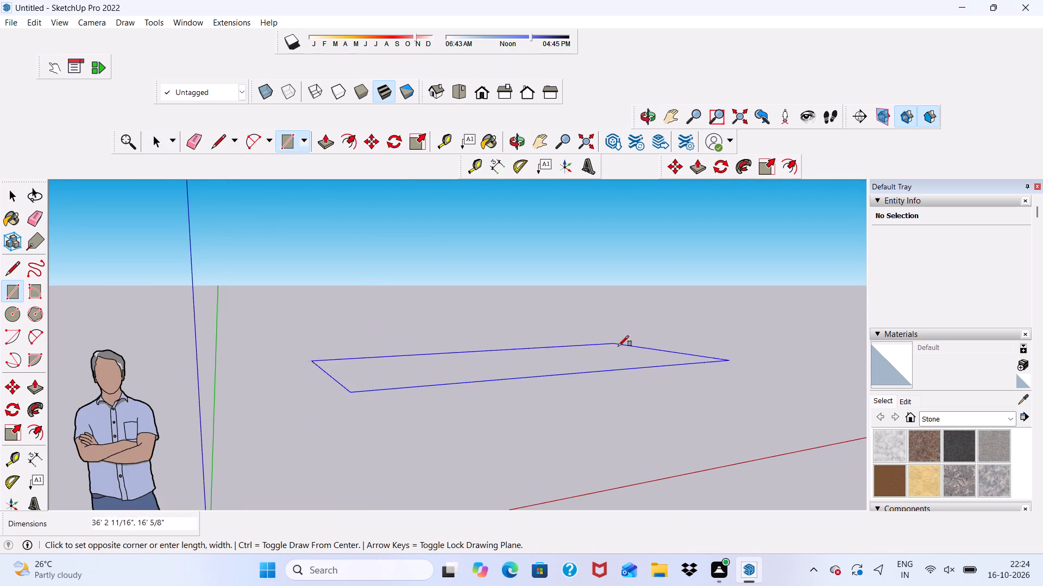
pyautogui.click(664, 428)
pyautogui.press('space')
pyautogui.scroll(2, 506, 319)
pyautogui.scroll(-8, 463, 297)
pyautogui.moveTo(475, 437); pyautogui.dragTo(424, 540, button='middle')
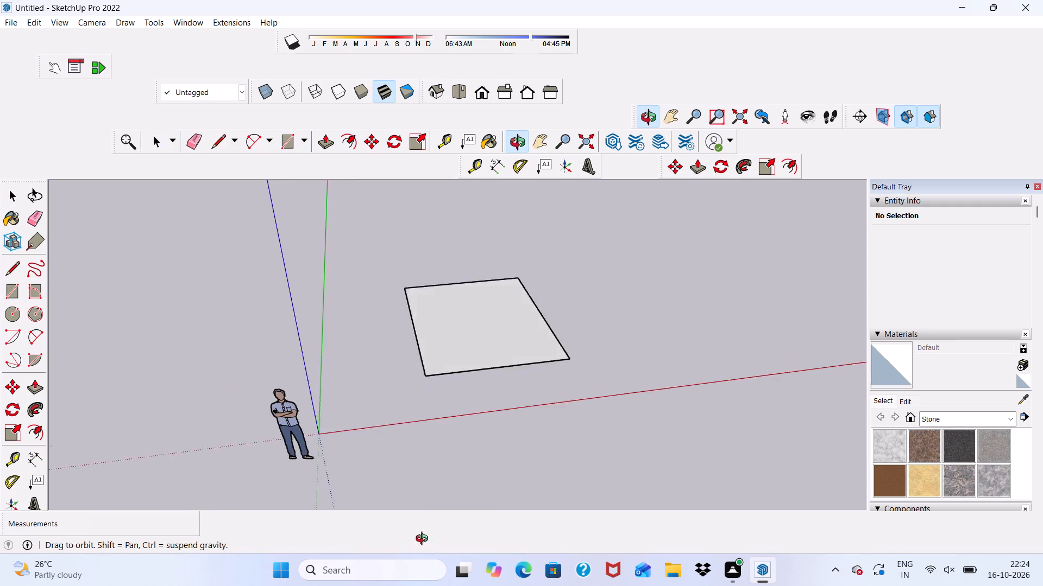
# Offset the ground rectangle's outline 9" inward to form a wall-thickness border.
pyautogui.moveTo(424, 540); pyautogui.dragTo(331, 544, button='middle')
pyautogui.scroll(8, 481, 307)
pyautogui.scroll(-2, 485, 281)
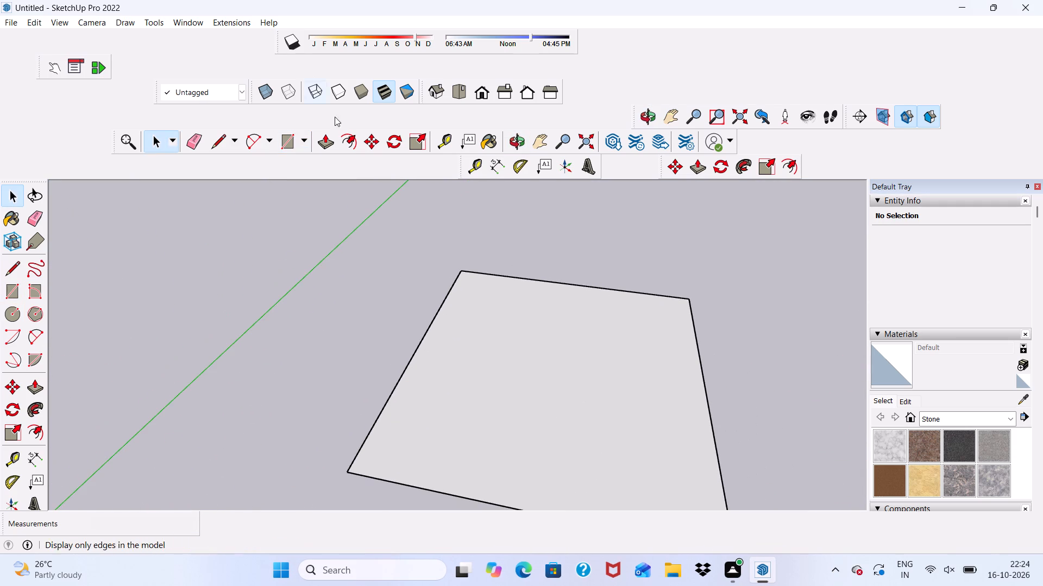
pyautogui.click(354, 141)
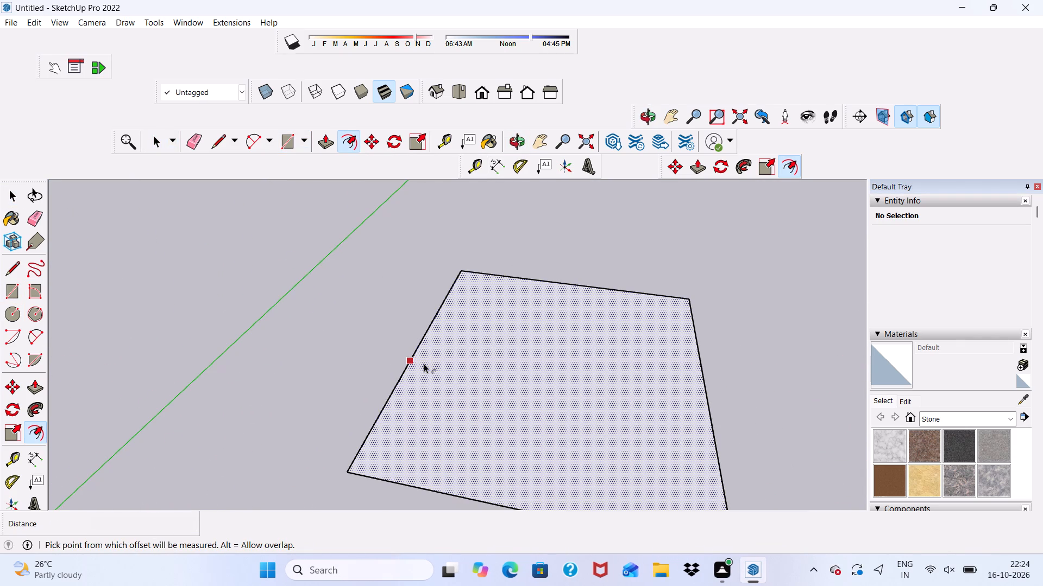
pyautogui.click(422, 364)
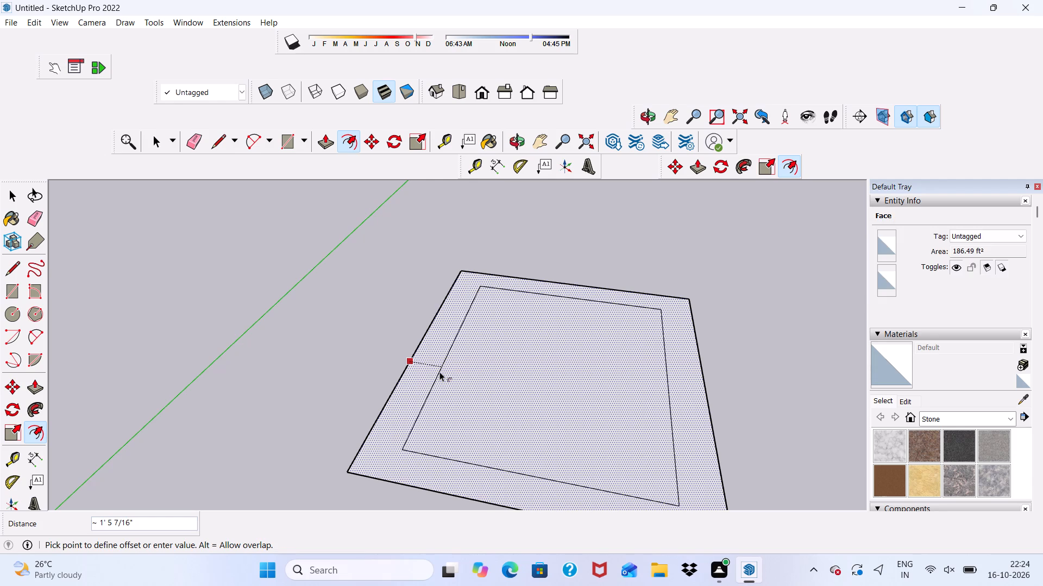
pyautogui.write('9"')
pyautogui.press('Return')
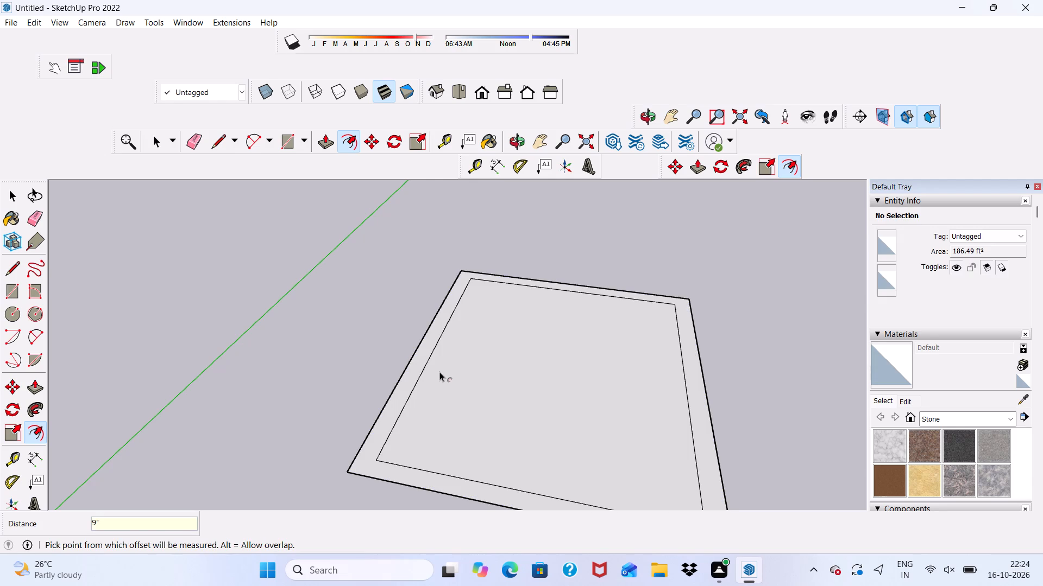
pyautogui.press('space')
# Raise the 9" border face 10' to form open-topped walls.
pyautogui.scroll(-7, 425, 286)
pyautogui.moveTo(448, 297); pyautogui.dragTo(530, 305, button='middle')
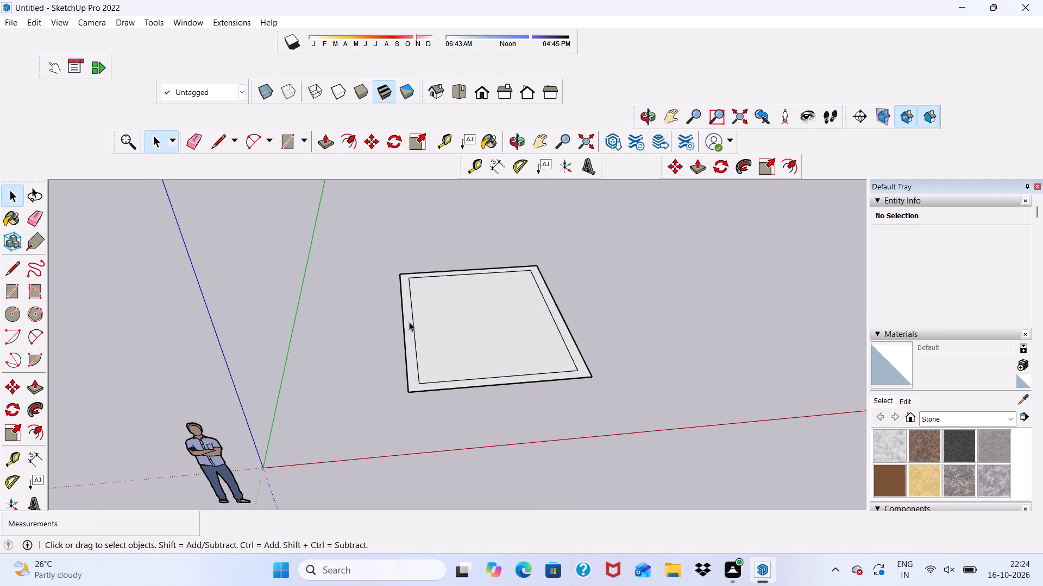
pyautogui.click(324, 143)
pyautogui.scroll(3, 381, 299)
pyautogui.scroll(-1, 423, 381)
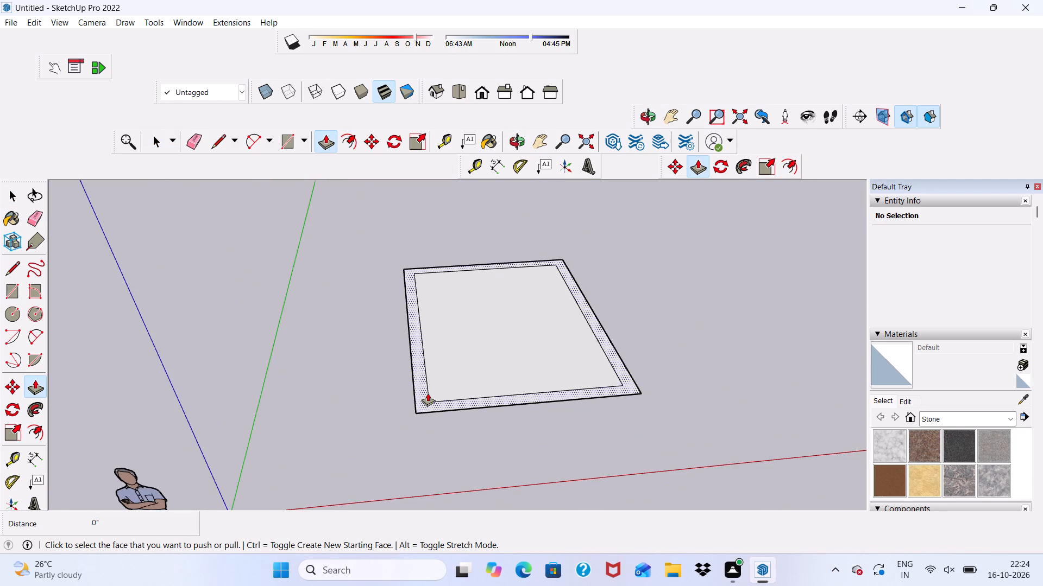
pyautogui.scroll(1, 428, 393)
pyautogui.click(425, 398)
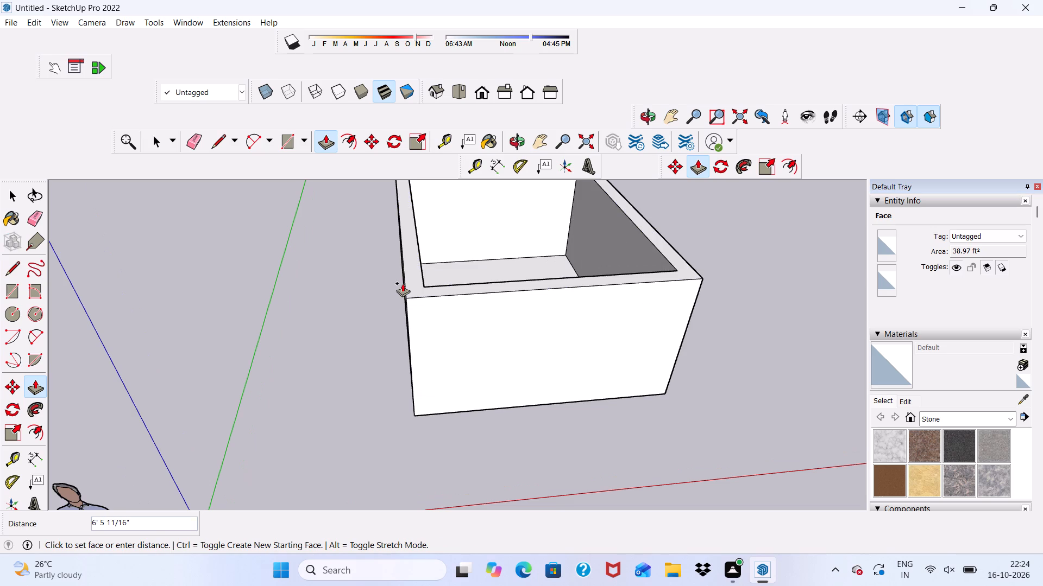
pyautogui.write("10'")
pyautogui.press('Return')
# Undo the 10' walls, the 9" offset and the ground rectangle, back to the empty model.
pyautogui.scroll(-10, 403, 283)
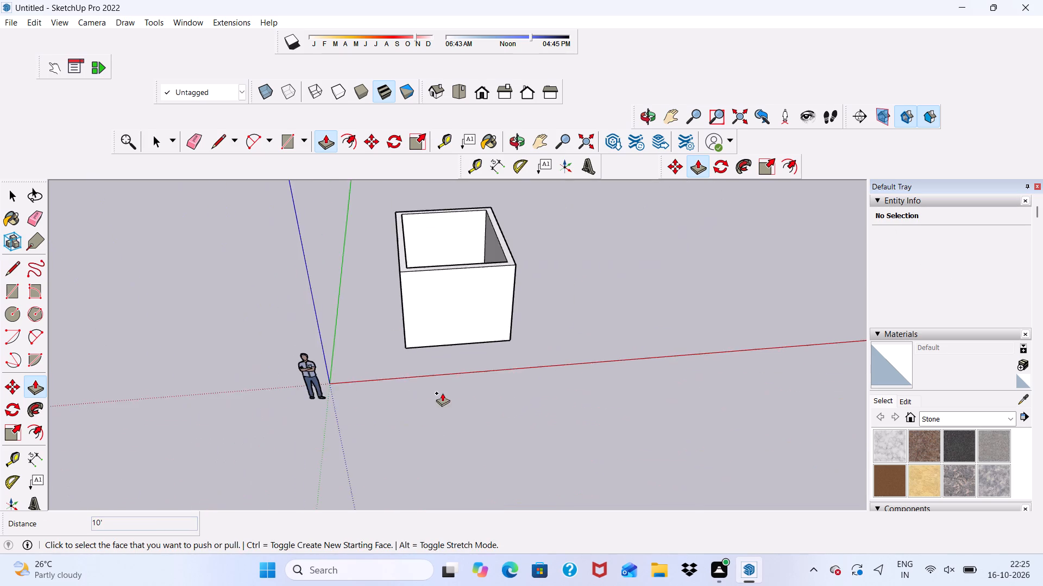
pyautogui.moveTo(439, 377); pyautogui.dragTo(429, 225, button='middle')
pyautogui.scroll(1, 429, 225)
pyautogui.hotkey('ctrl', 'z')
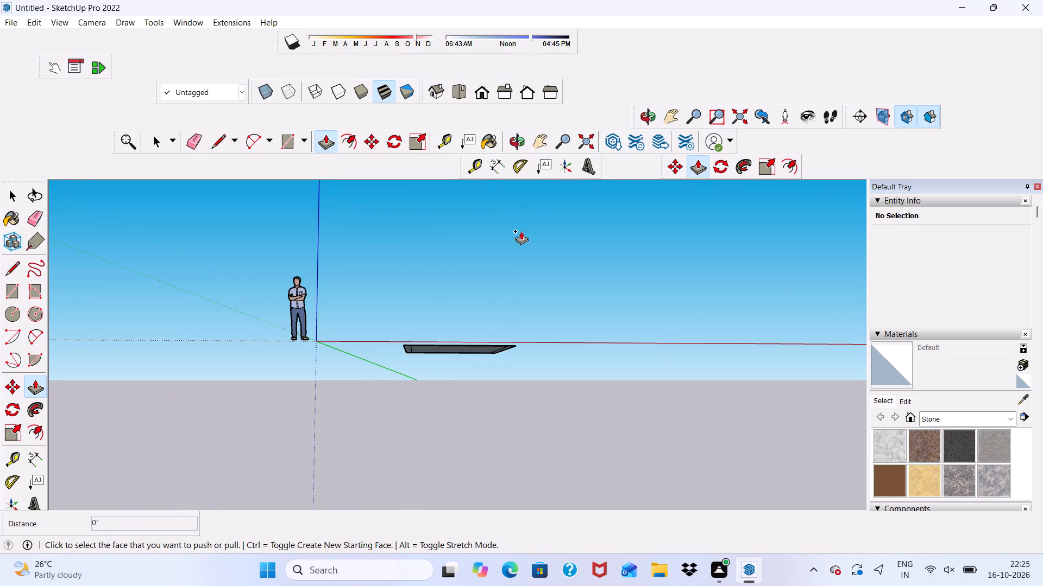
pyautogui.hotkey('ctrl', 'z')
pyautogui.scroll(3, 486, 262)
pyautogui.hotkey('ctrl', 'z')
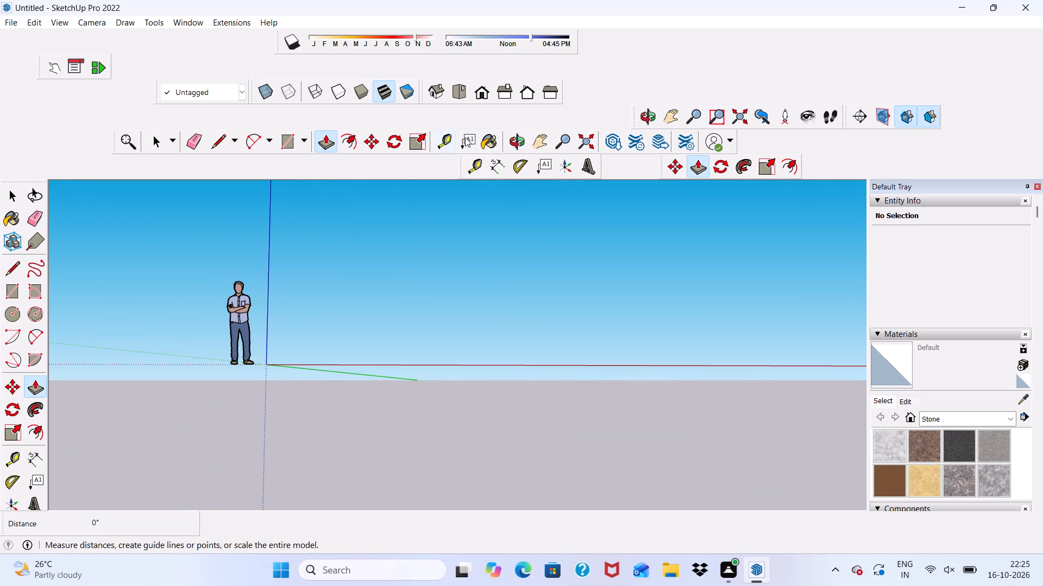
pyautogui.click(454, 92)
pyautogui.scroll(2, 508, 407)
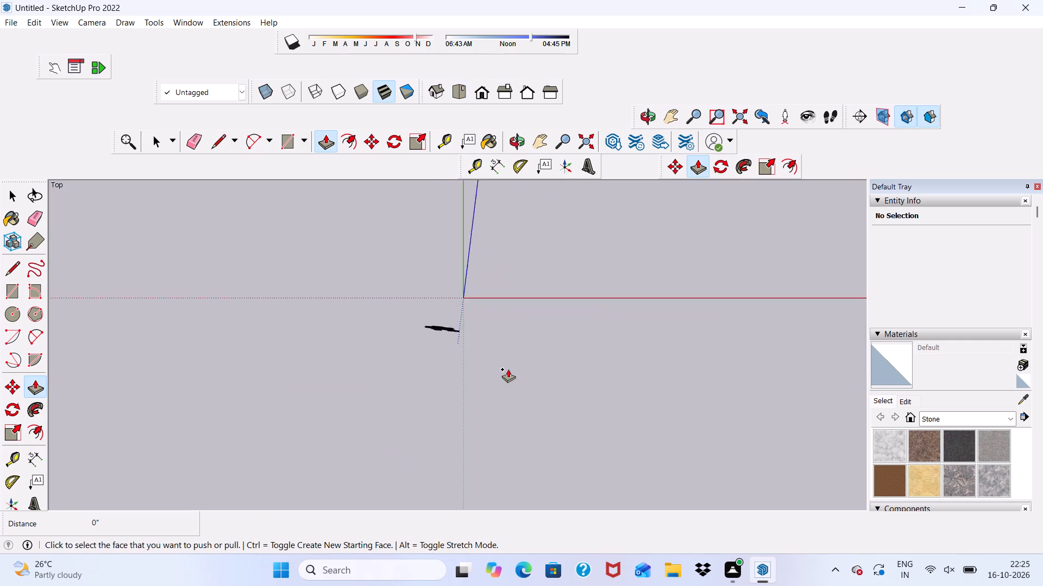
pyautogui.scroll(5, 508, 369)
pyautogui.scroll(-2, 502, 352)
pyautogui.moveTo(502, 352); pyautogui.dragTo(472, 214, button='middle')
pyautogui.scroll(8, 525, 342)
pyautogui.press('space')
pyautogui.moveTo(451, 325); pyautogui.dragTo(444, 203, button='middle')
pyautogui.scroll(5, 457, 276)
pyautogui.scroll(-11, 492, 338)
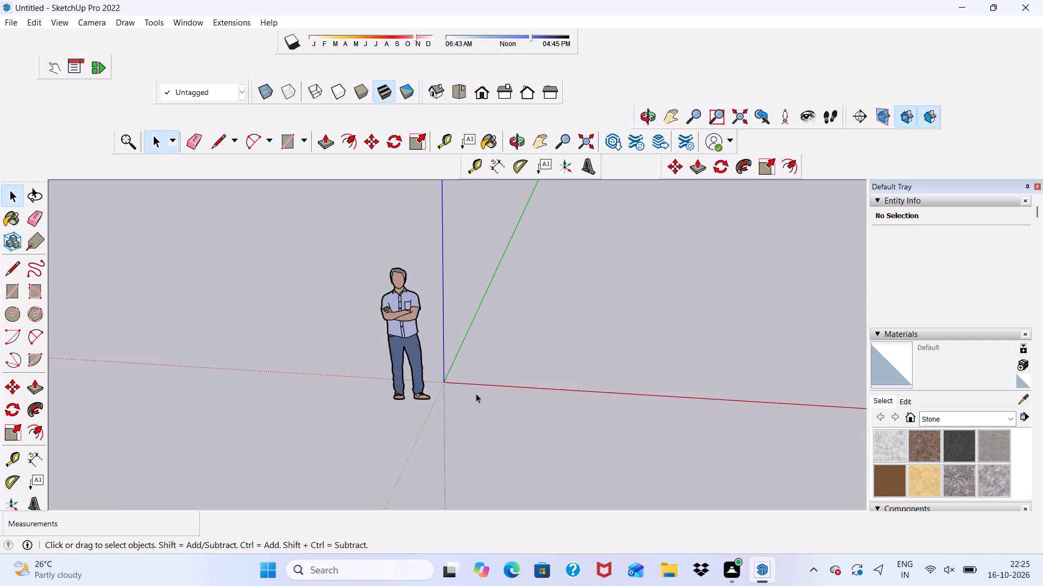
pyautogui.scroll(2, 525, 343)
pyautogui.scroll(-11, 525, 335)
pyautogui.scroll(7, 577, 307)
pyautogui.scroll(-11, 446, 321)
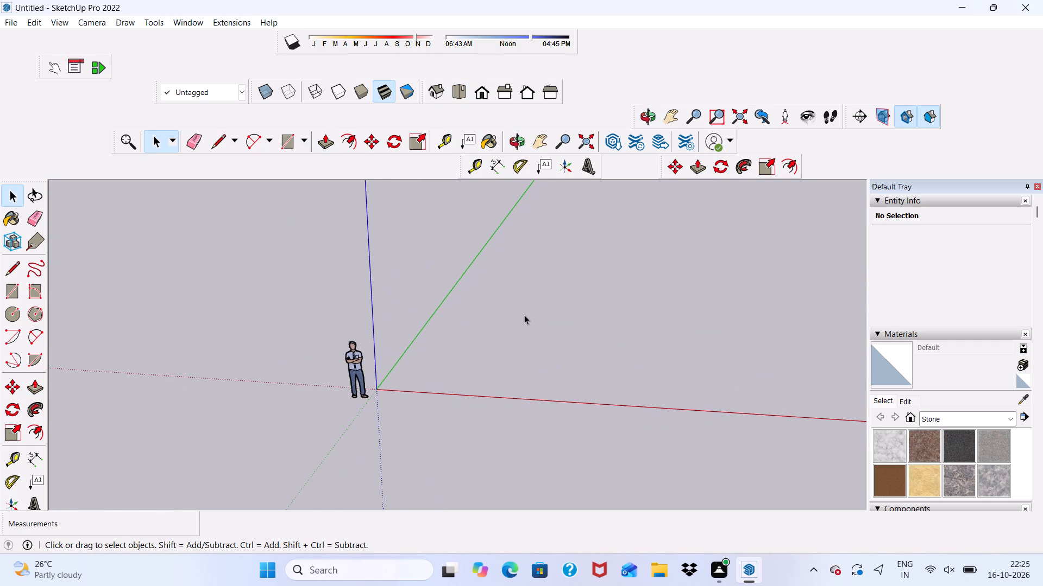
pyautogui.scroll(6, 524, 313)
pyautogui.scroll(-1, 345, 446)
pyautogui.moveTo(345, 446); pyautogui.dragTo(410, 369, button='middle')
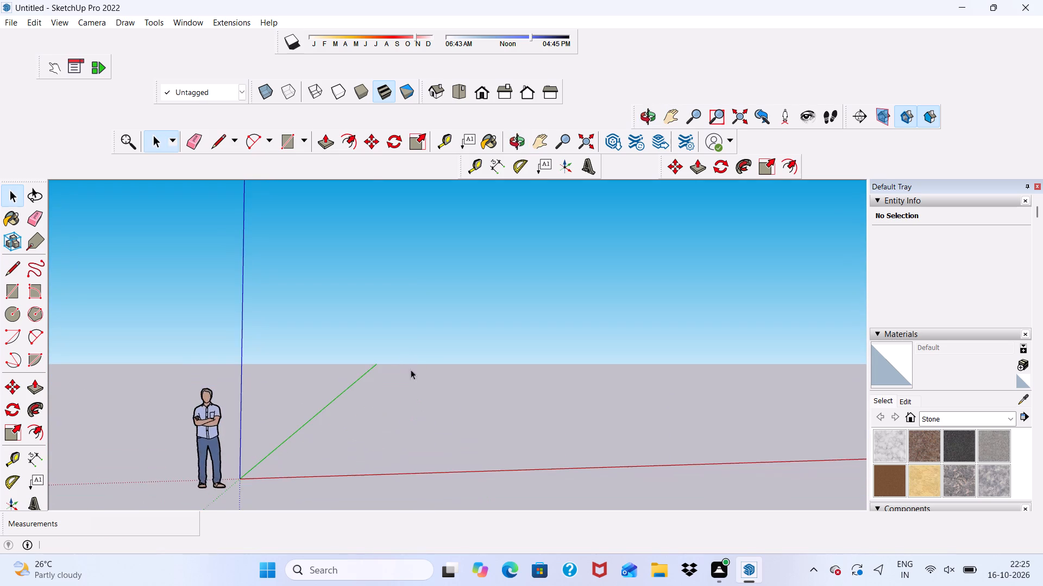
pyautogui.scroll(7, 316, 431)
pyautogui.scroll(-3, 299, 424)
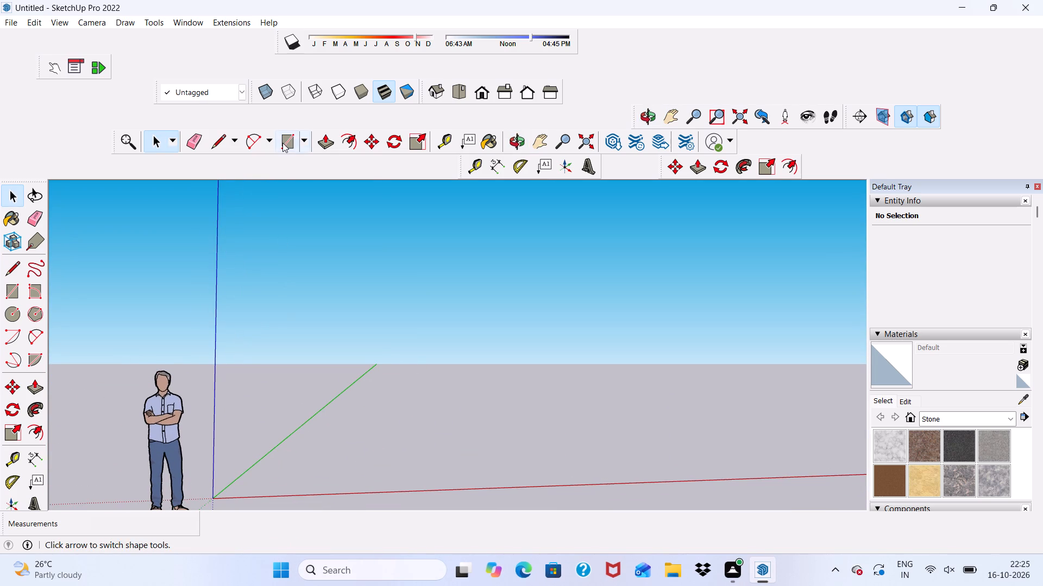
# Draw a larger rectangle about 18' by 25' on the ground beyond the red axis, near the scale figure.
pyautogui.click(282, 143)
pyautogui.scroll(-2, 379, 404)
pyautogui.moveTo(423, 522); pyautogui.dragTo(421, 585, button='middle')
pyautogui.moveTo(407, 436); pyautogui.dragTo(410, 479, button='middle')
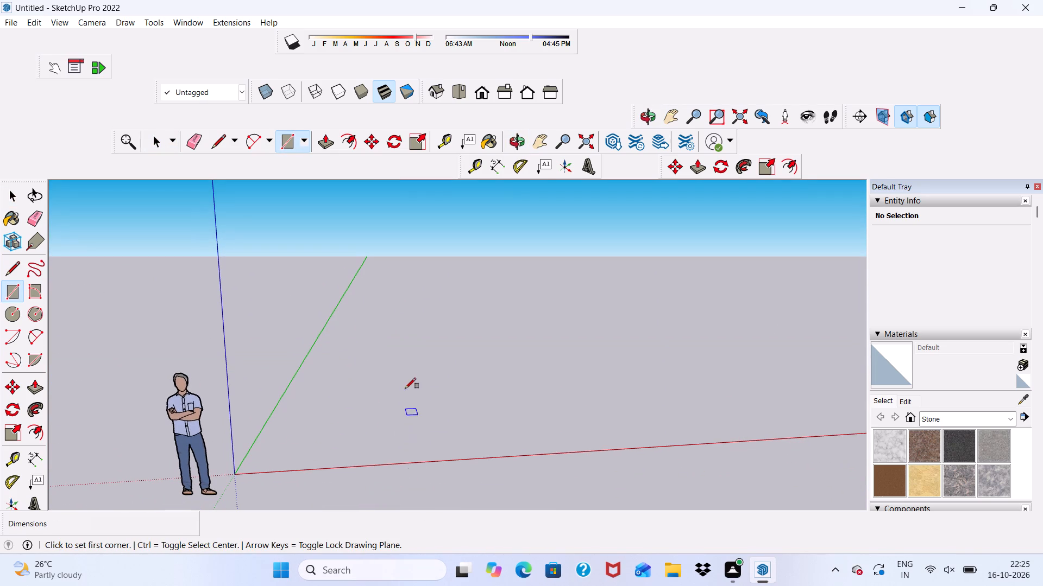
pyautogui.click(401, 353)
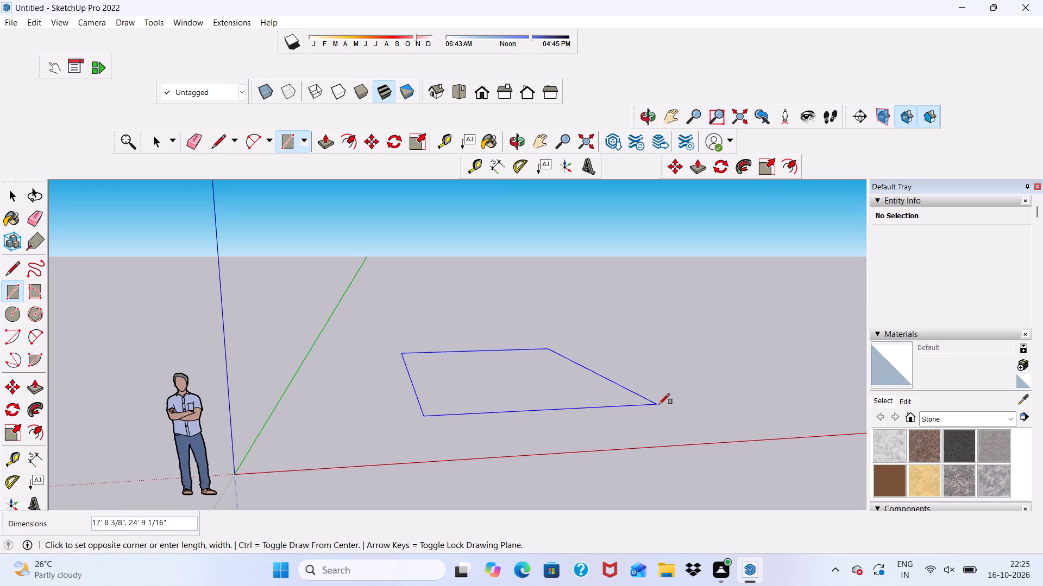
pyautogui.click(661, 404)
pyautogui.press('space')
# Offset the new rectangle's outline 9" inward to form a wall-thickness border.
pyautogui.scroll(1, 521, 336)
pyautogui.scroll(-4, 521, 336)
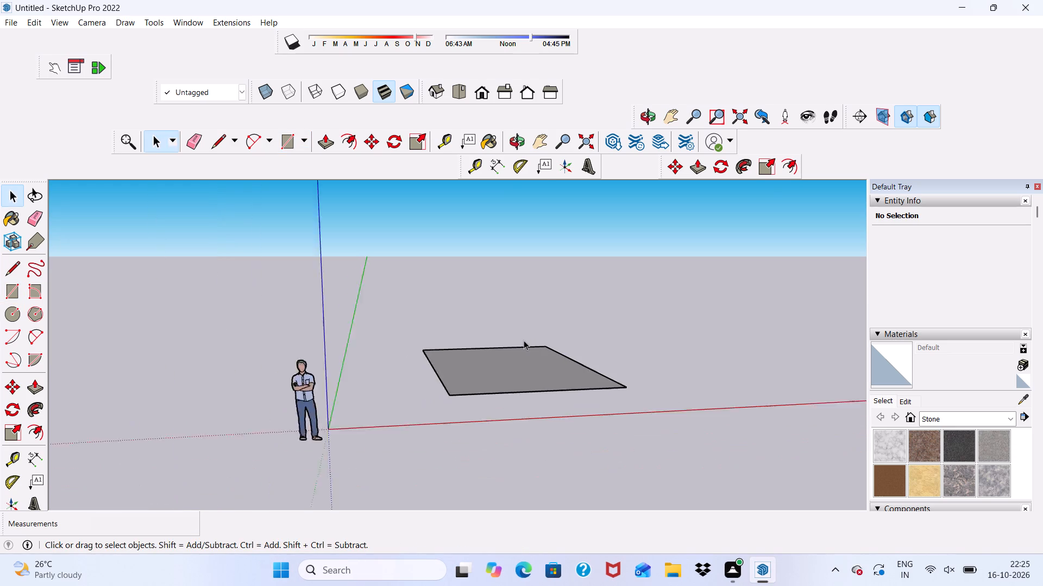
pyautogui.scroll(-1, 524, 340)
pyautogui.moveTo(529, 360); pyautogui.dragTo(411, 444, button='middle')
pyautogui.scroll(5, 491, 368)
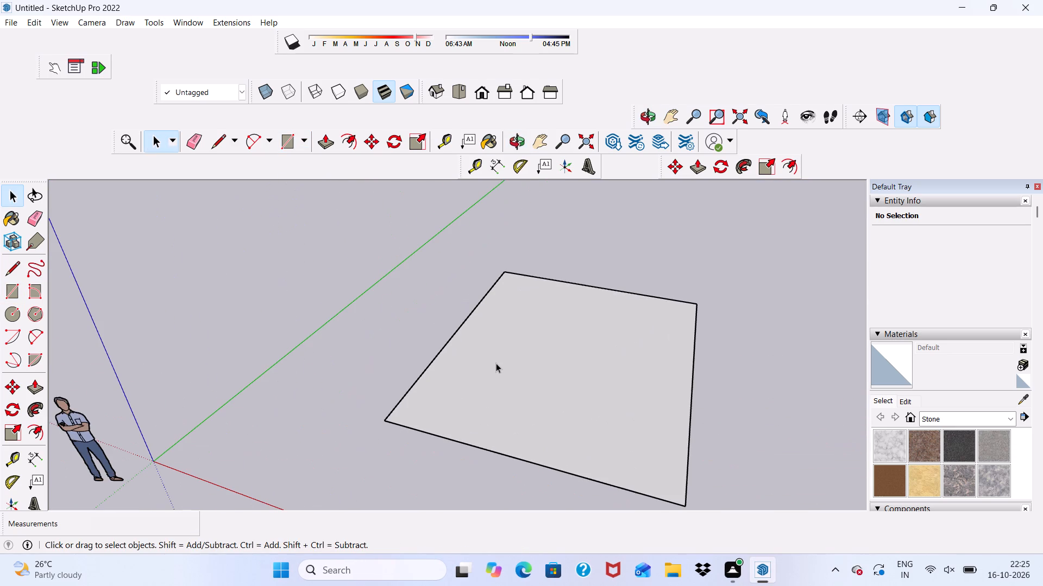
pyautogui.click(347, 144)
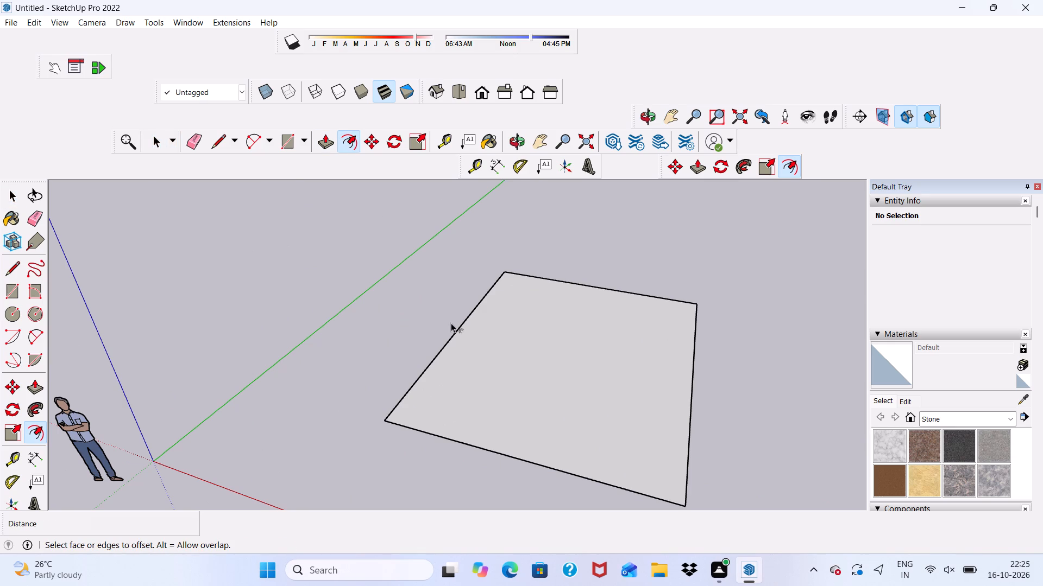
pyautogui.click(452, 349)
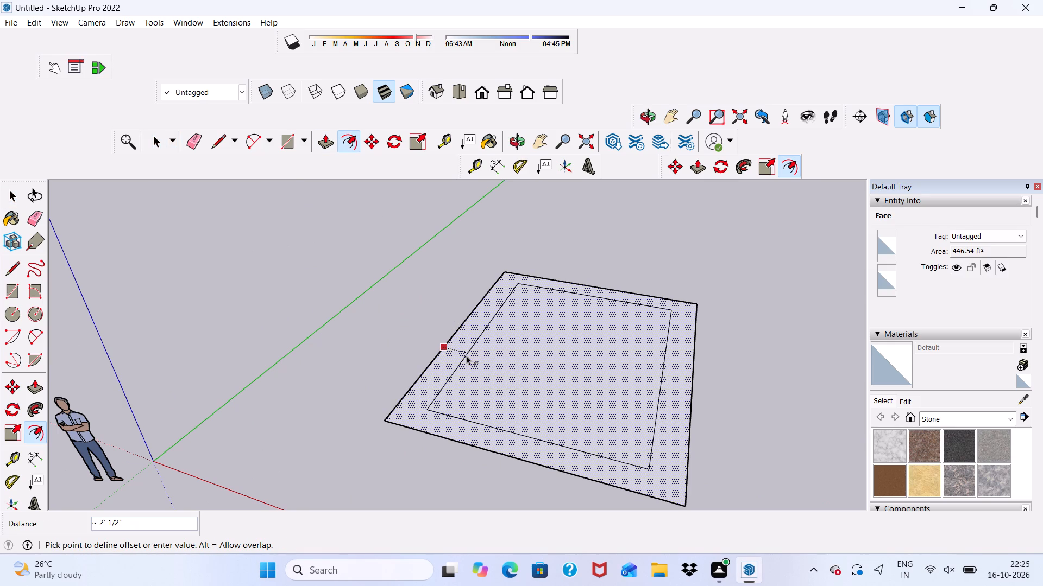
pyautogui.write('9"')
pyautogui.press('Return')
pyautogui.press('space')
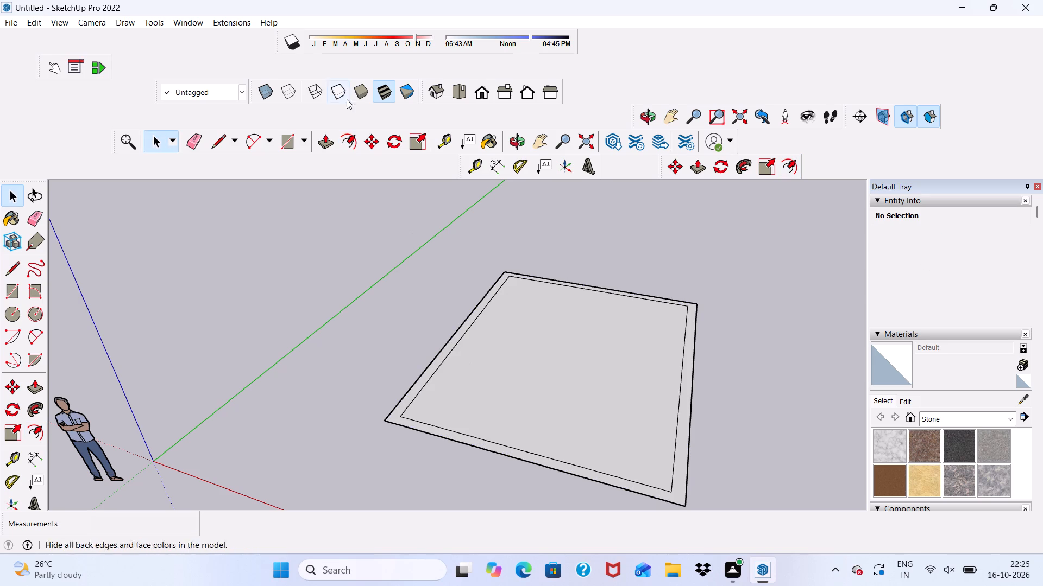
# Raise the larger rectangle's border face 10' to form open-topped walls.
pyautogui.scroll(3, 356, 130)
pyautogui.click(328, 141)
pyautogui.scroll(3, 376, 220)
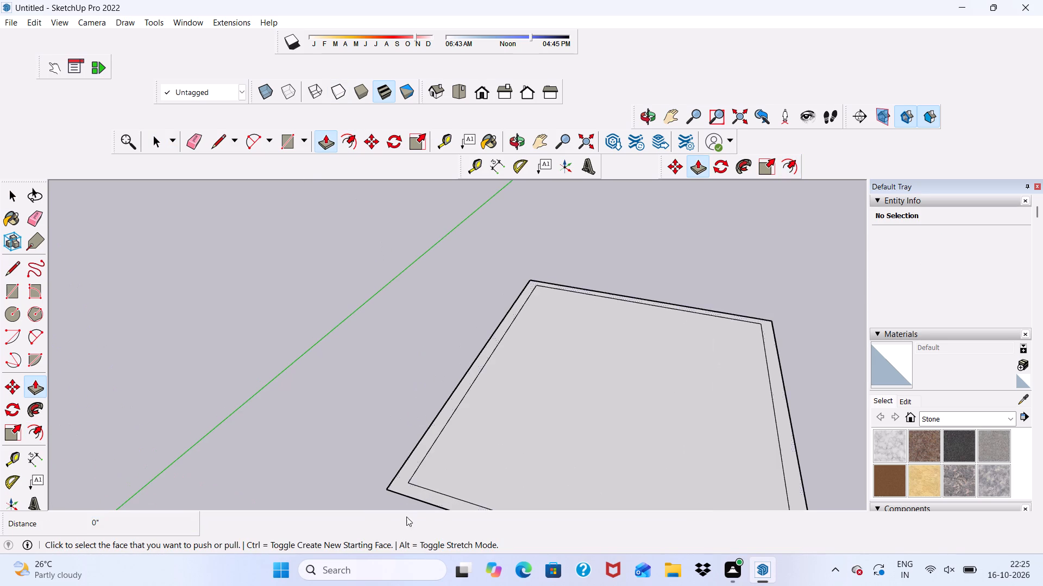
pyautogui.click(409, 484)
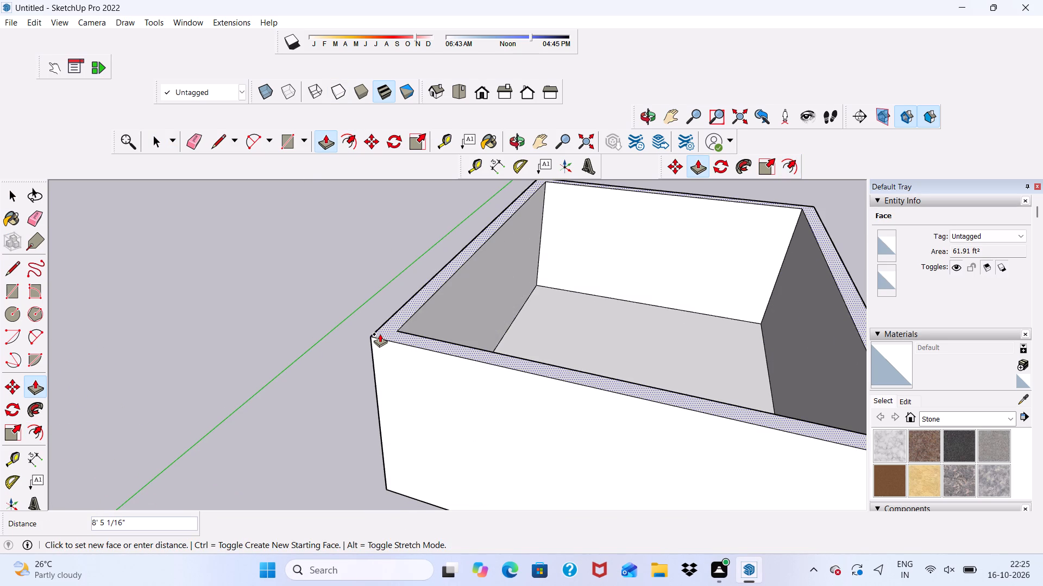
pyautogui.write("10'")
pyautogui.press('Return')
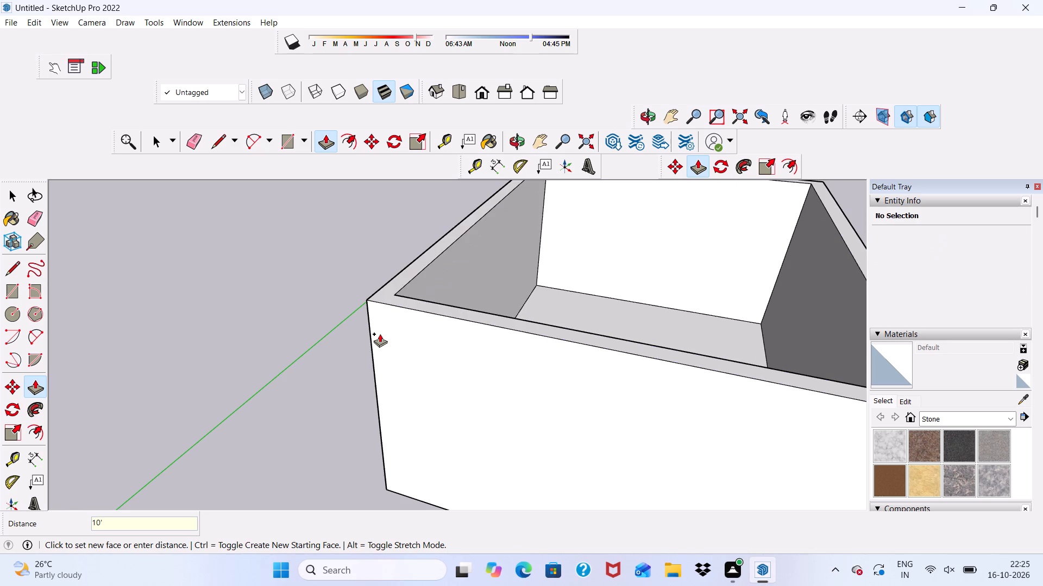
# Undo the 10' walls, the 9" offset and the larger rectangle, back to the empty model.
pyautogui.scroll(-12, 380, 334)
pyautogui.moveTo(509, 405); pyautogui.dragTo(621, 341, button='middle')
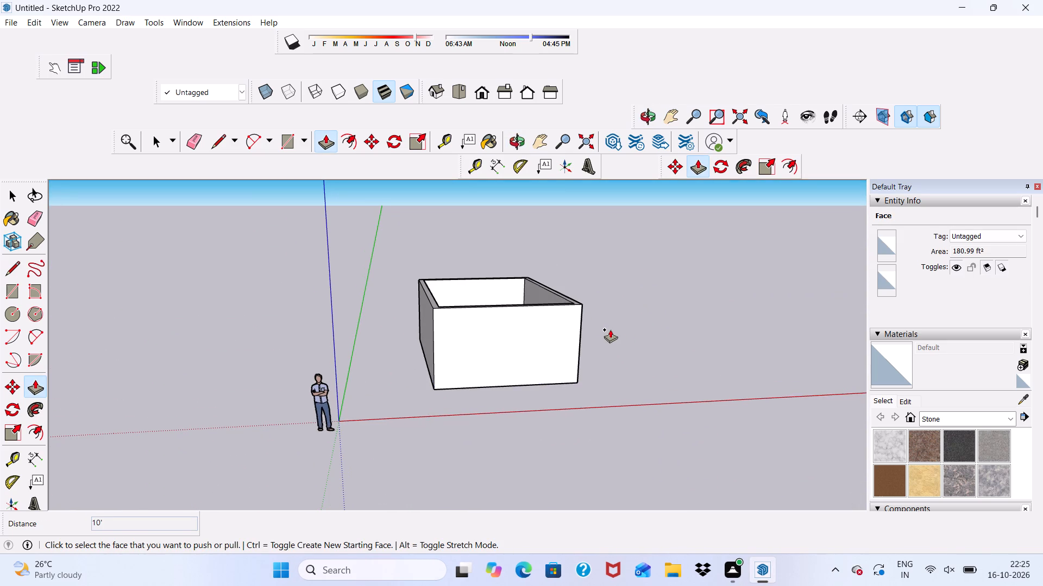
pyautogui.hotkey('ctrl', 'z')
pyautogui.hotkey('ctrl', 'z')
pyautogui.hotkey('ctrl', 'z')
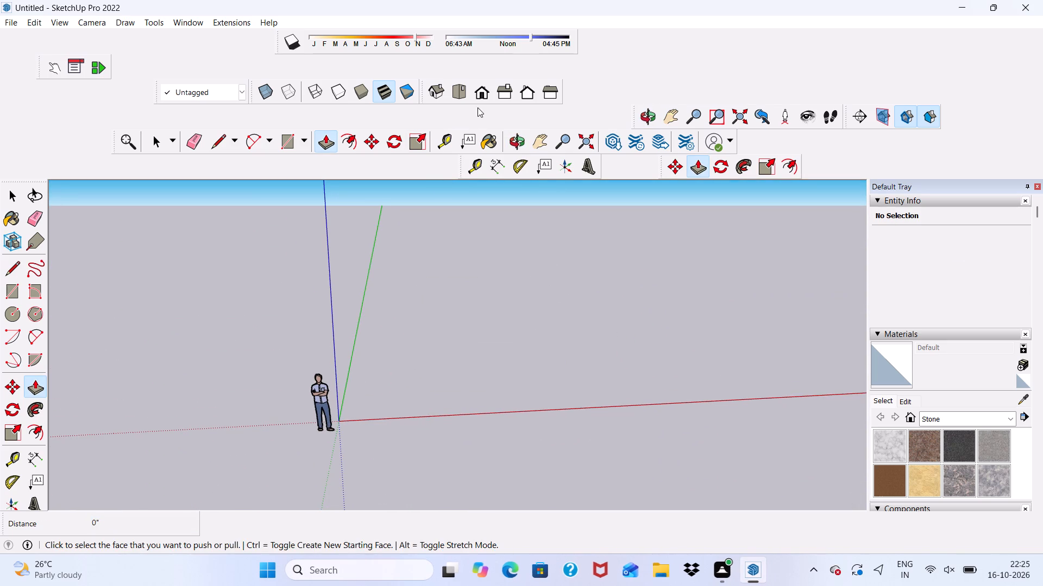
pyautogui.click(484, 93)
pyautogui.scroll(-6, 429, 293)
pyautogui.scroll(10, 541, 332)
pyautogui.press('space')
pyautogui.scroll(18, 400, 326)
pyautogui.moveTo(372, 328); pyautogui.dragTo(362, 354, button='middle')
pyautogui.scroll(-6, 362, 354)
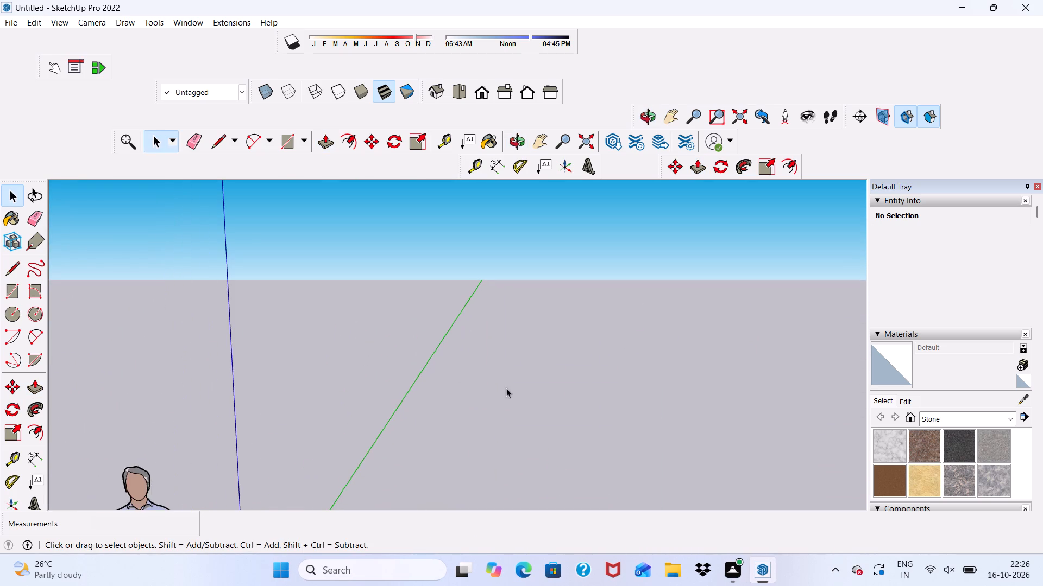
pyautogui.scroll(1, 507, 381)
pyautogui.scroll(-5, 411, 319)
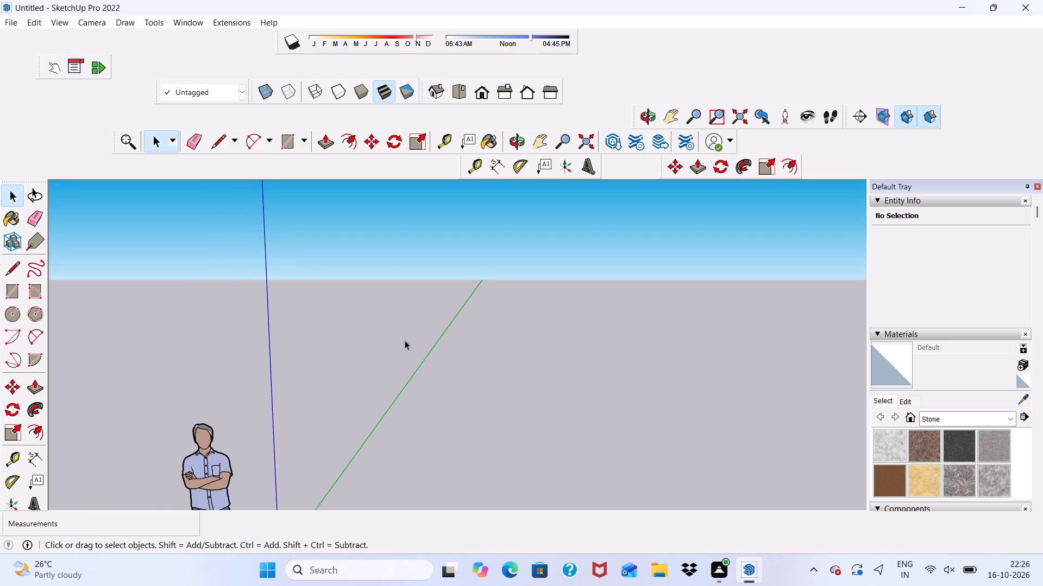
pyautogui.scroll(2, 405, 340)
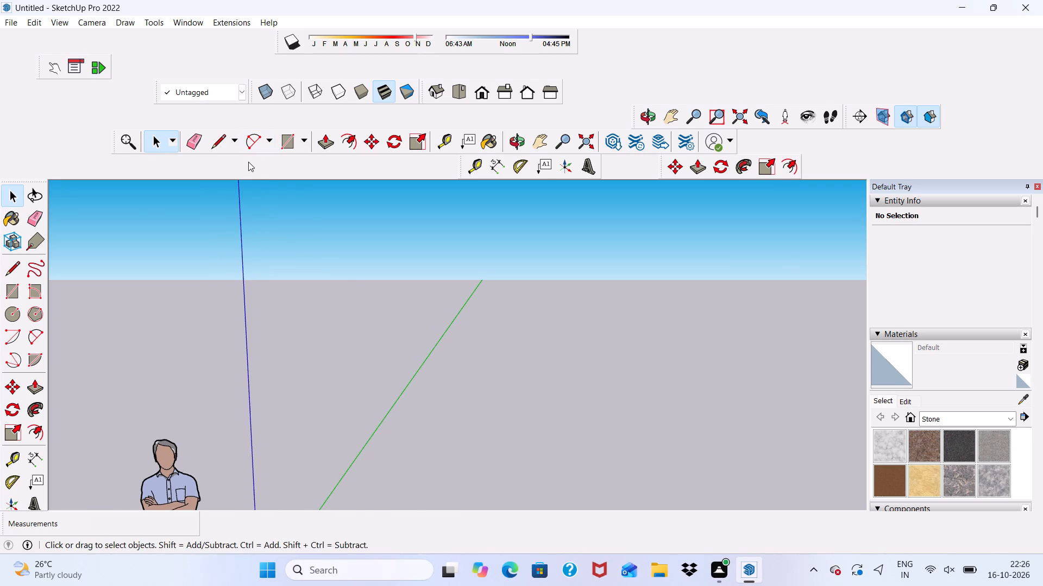
# Draw a 20' by 20' rectangle on the ground between the green and red axes, near the scale figure.
pyautogui.click(292, 139)
pyautogui.scroll(-3, 268, 242)
pyautogui.scroll(-4, 318, 296)
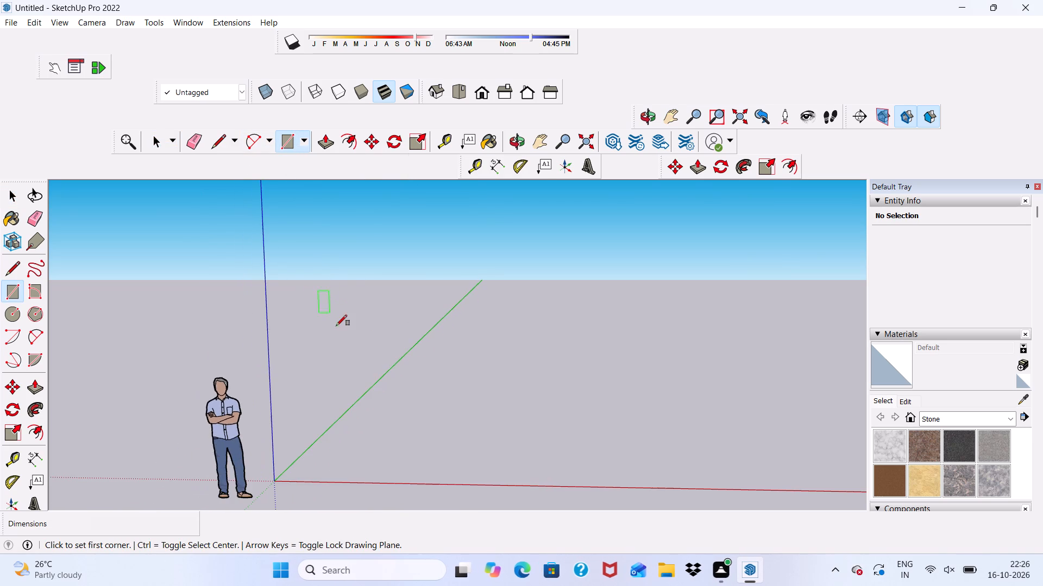
pyautogui.moveTo(389, 326); pyautogui.dragTo(464, 304, button='middle')
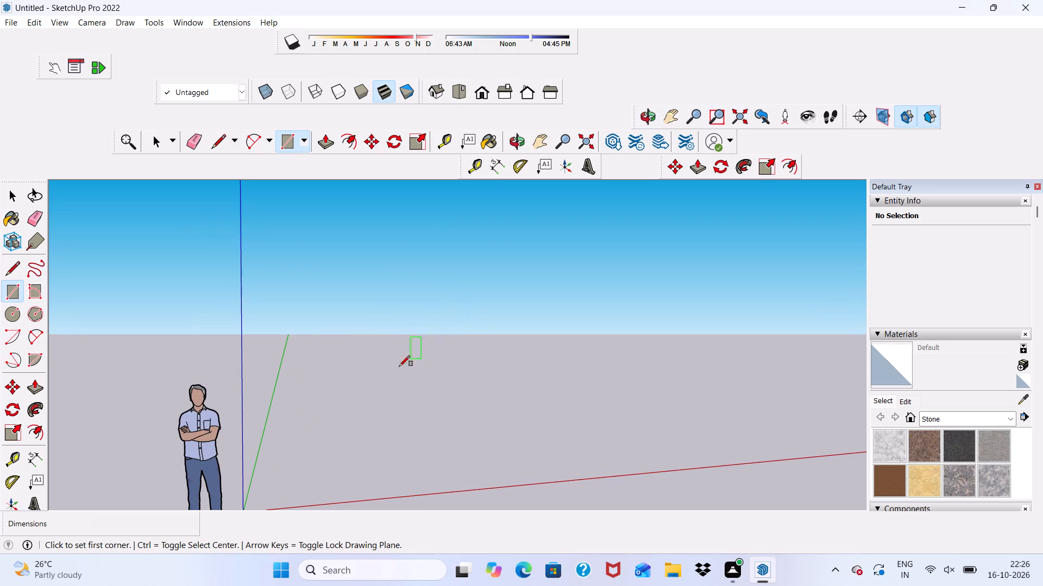
pyautogui.scroll(5, 345, 379)
pyautogui.scroll(-5, 282, 379)
pyautogui.moveTo(279, 406); pyautogui.dragTo(346, 405, button='middle')
pyautogui.scroll(3, 326, 391)
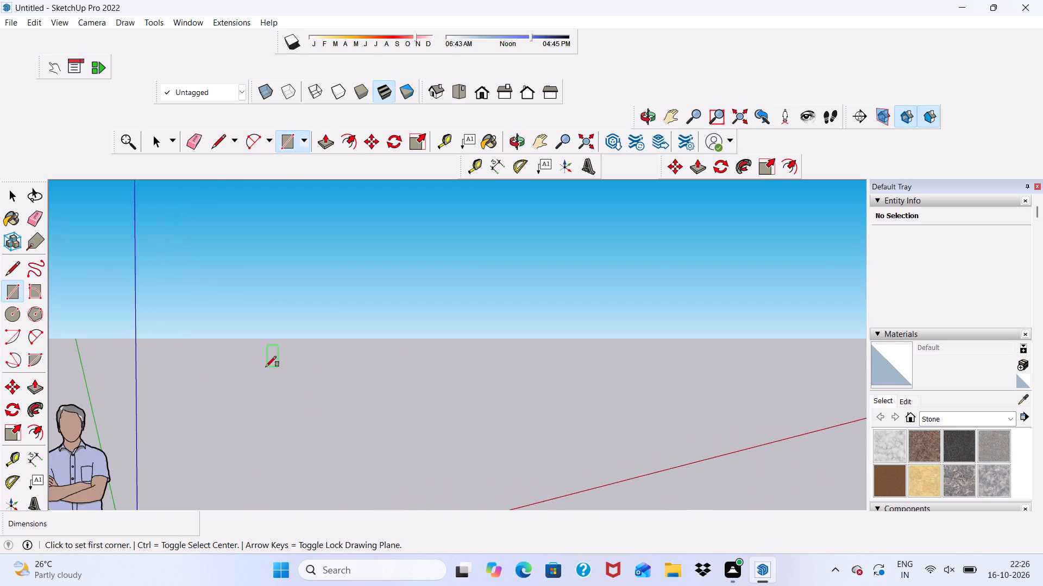
pyautogui.scroll(2, 266, 367)
pyautogui.scroll(-5, 255, 378)
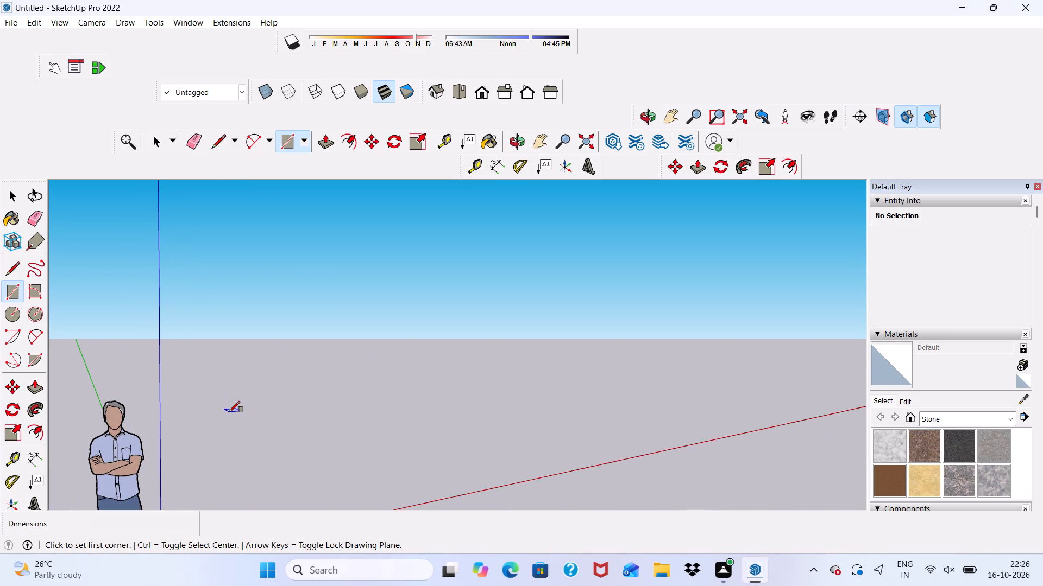
pyautogui.click(229, 412)
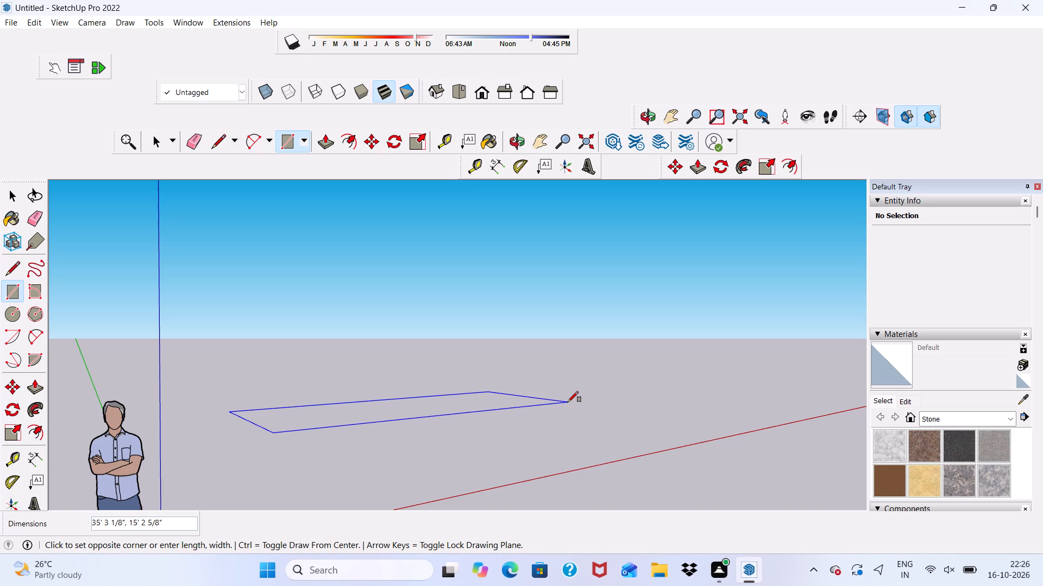
pyautogui.write("20',20'")
pyautogui.press('Return')
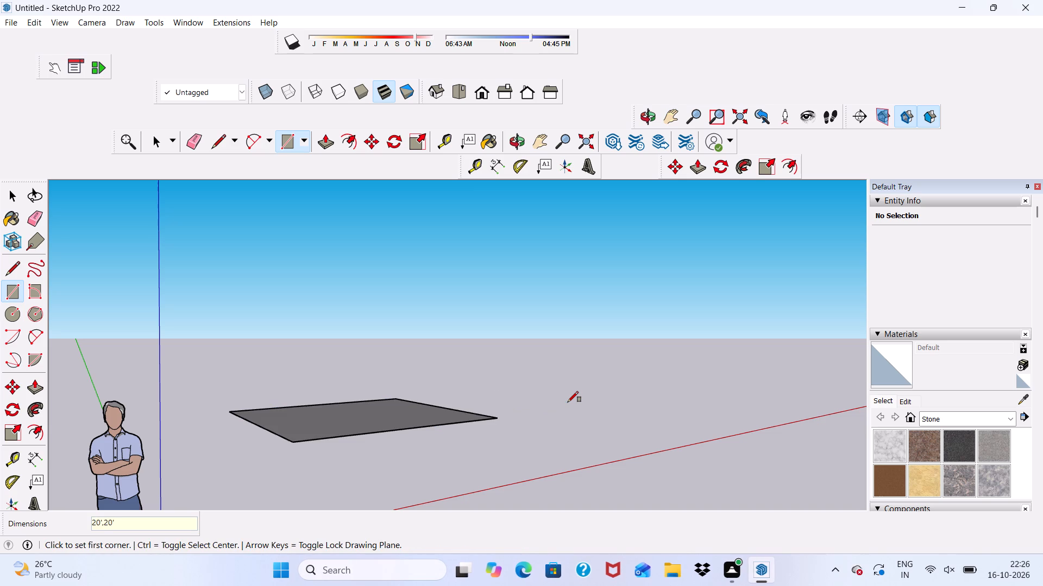
pyautogui.press('space')
# Offset the square's outline 9" inward to form a wall-thickness border.
pyautogui.scroll(-5, 330, 281)
pyautogui.moveTo(342, 359); pyautogui.dragTo(184, 469, button='middle')
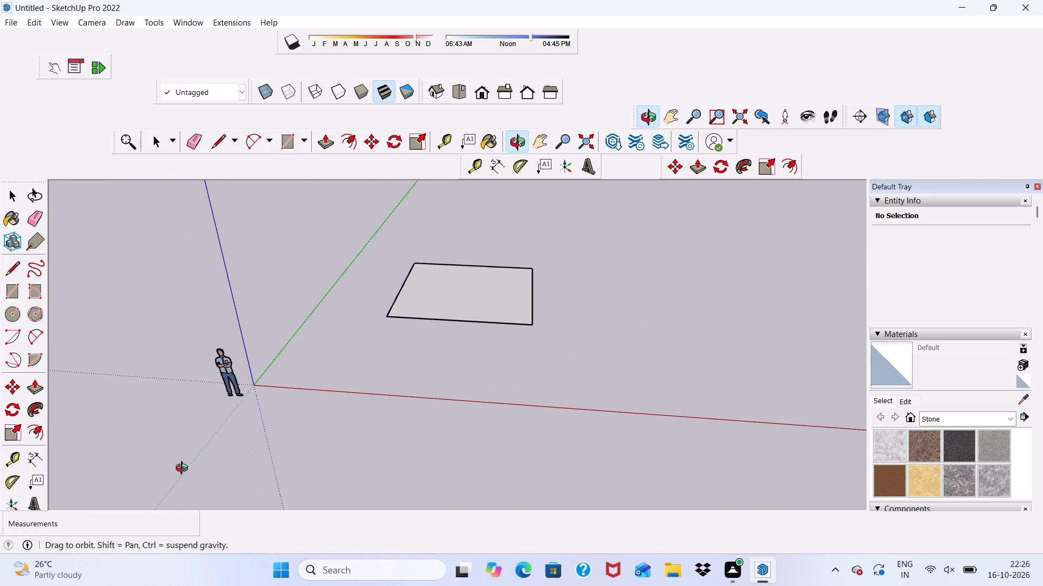
pyautogui.moveTo(184, 469); pyautogui.dragTo(184, 469, button='middle')
pyautogui.scroll(11, 499, 281)
pyautogui.scroll(-6, 521, 248)
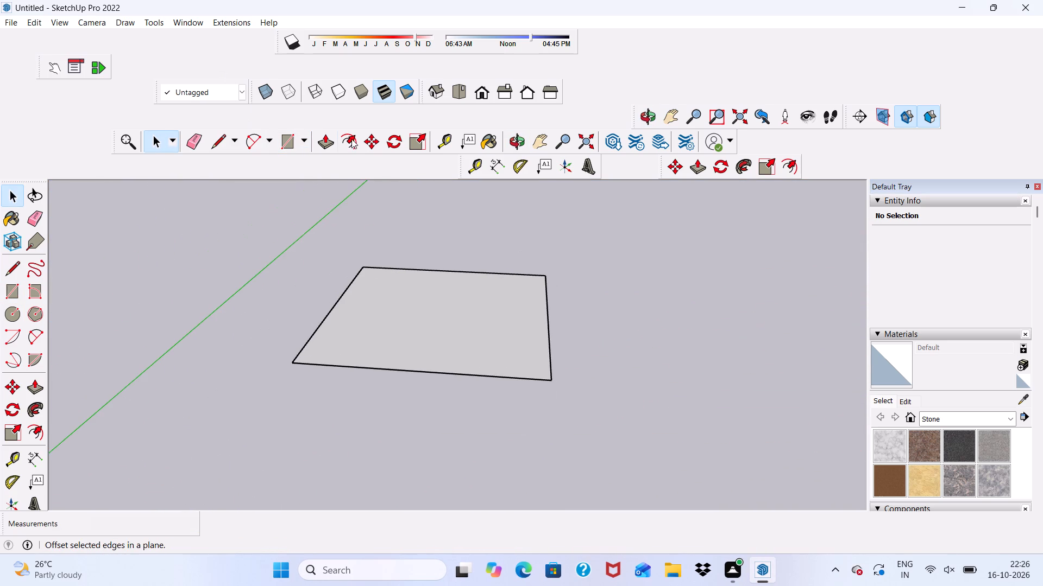
pyautogui.click(351, 139)
pyautogui.moveTo(370, 322); pyautogui.dragTo(357, 378, button='middle')
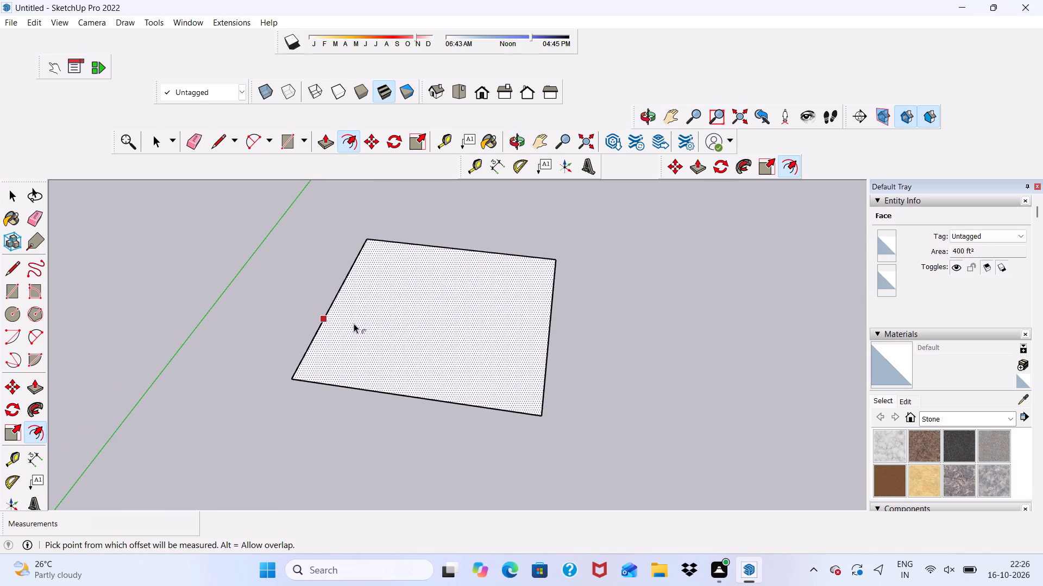
pyautogui.click(354, 323)
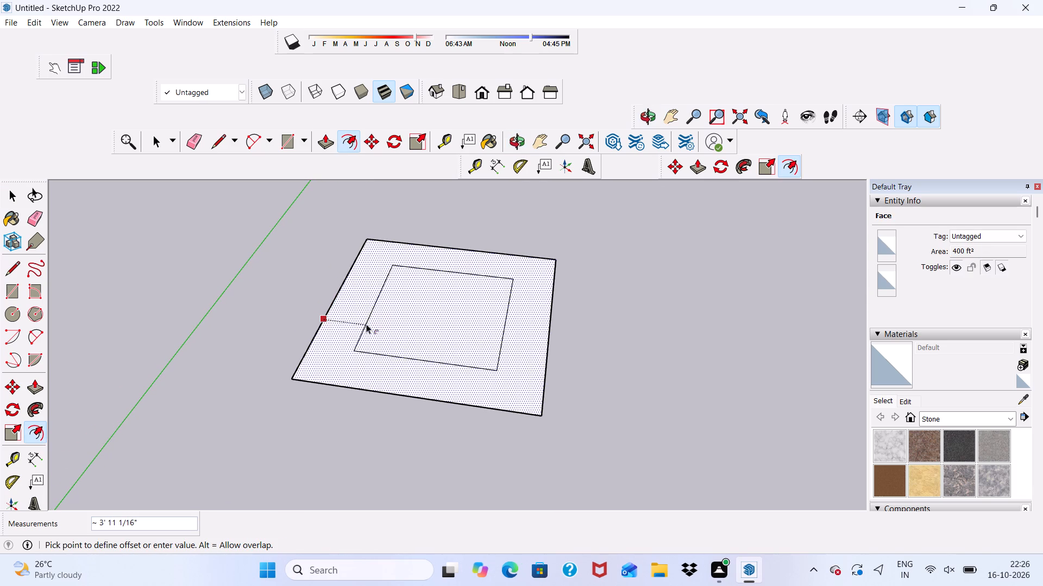
pyautogui.press('9')
pyautogui.hotkey('shift', '"')
pyautogui.press('Return')
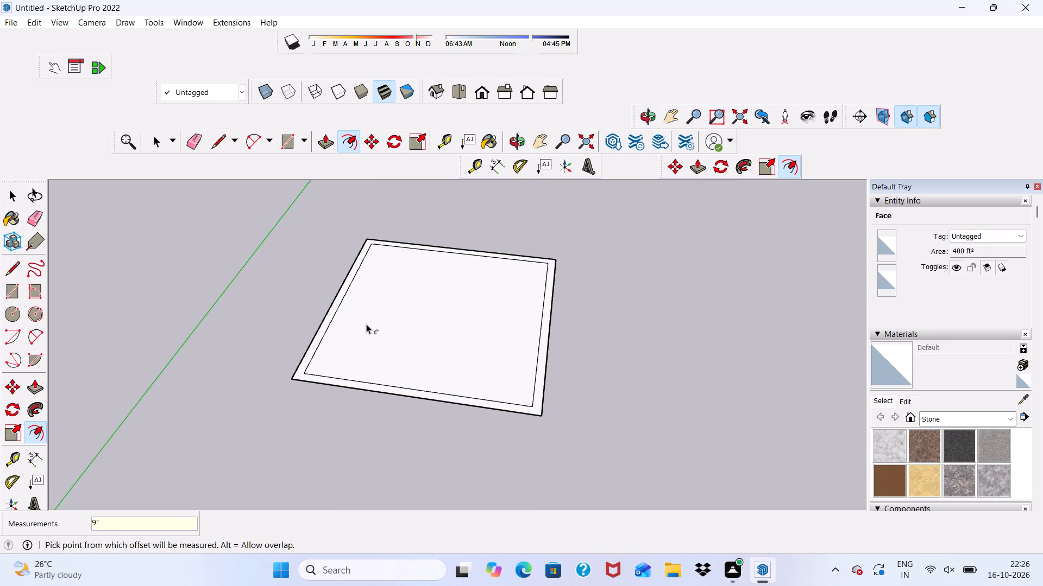
pyautogui.press('space')
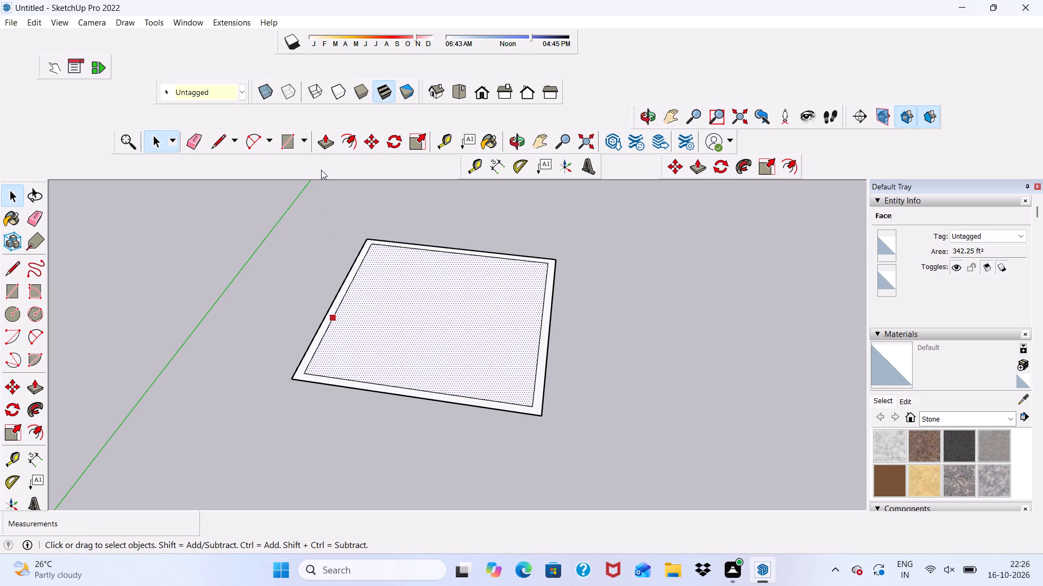
pyautogui.click(313, 286)
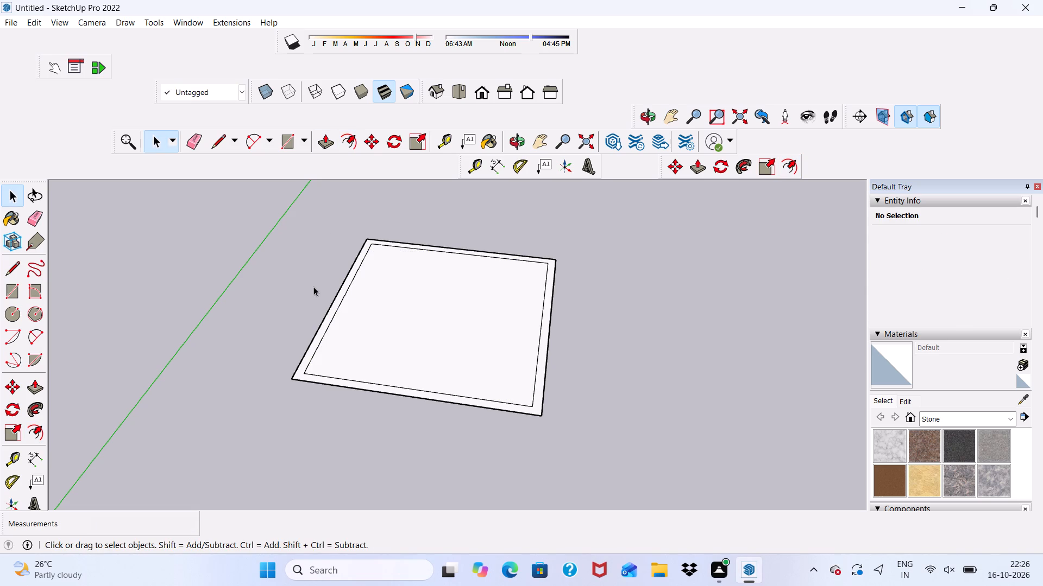
# Place two parallel guides 6" apart across the square, the first about 4' inside the inner edge nearest the red axis.
pyautogui.scroll(2, 313, 286)
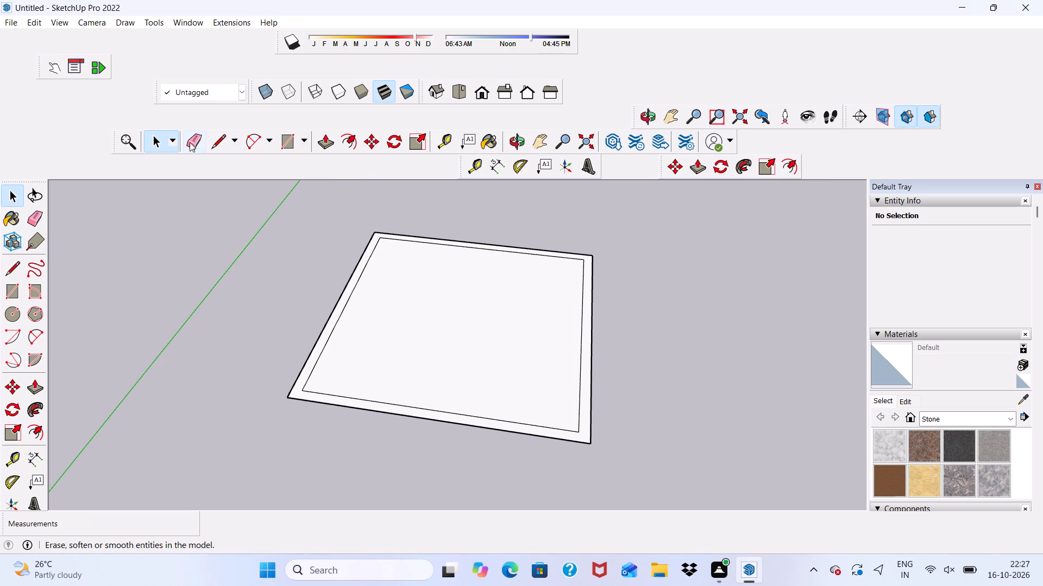
pyautogui.scroll(1, 241, 148)
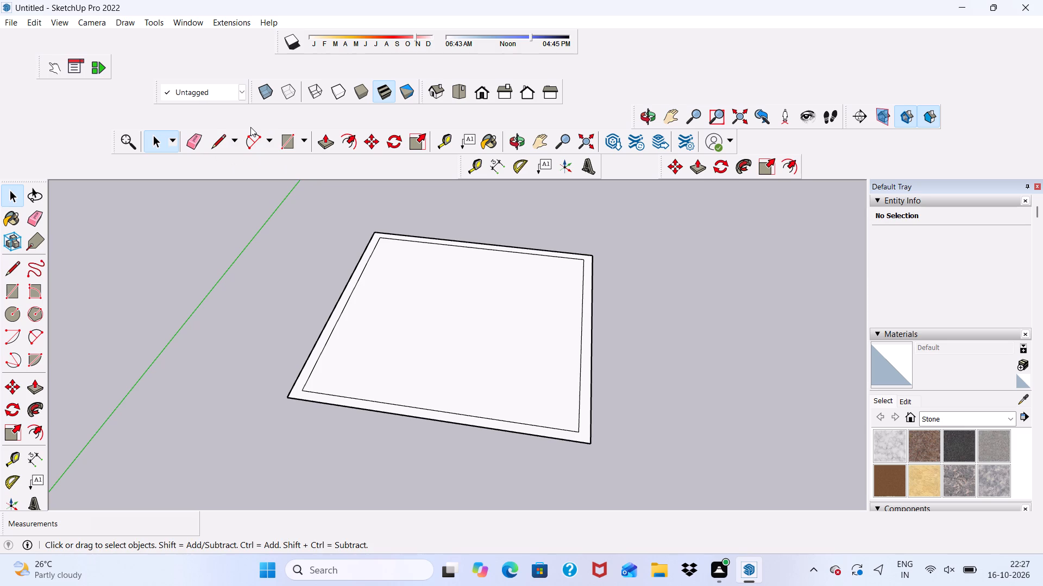
pyautogui.click(439, 142)
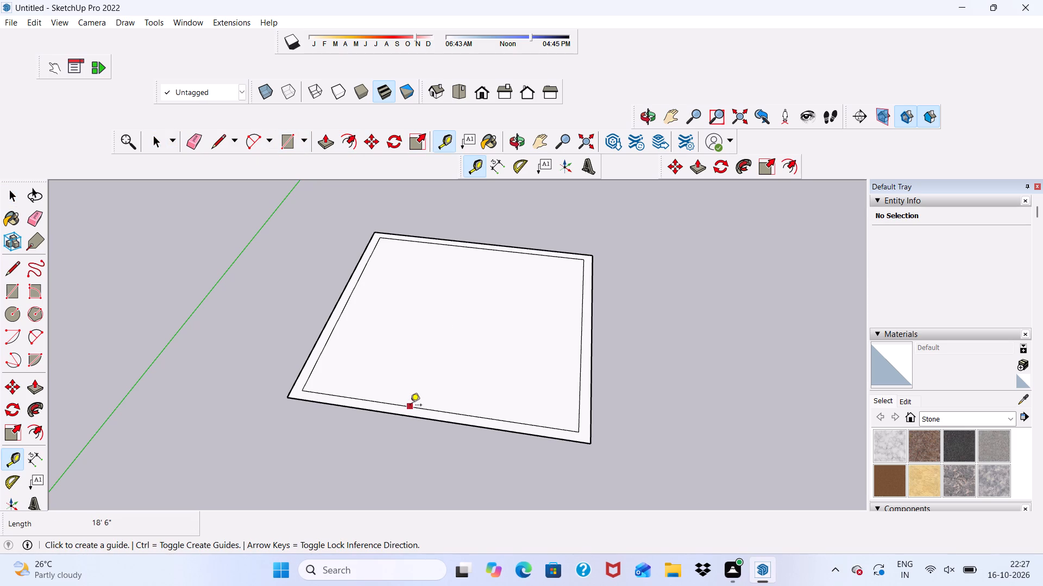
pyautogui.click(410, 406)
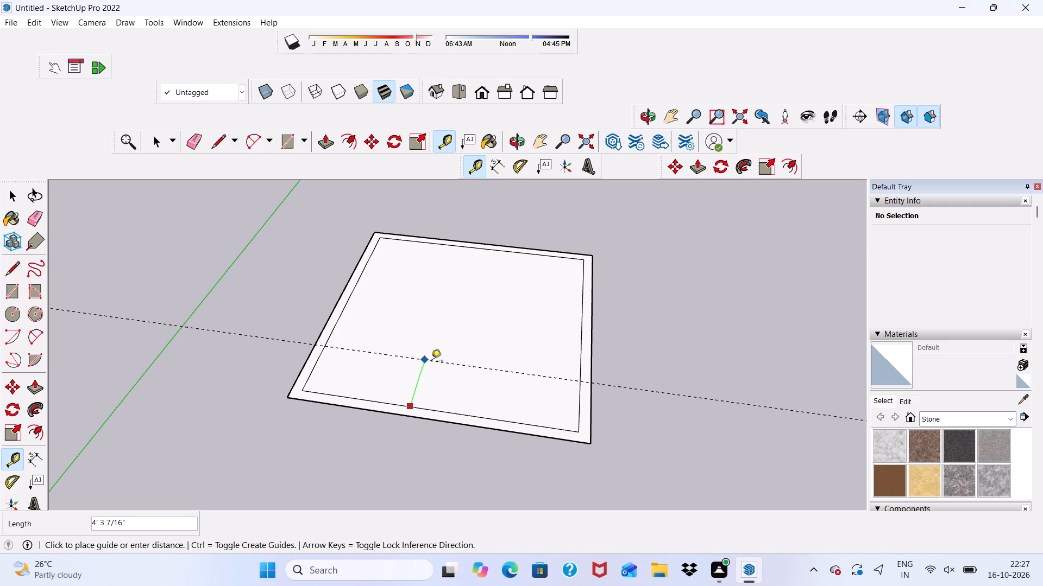
pyautogui.click(429, 365)
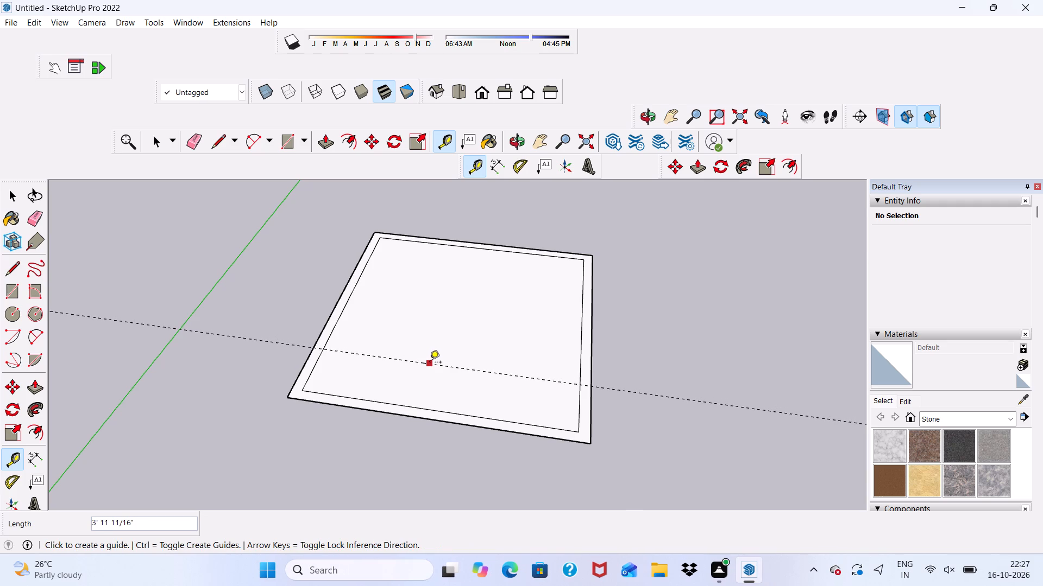
pyautogui.click(430, 363)
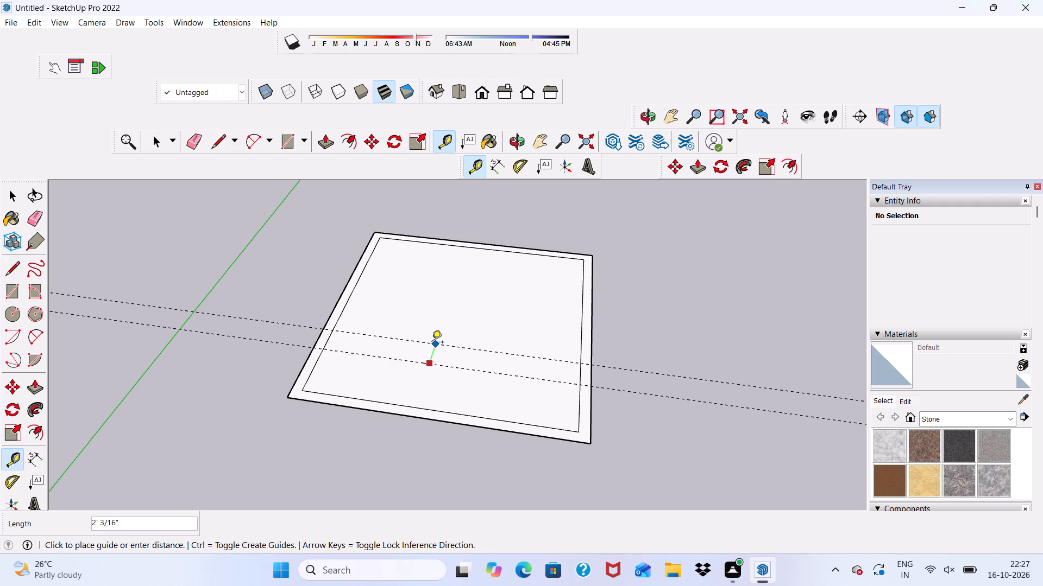
pyautogui.write('6"')
pyautogui.press('Return')
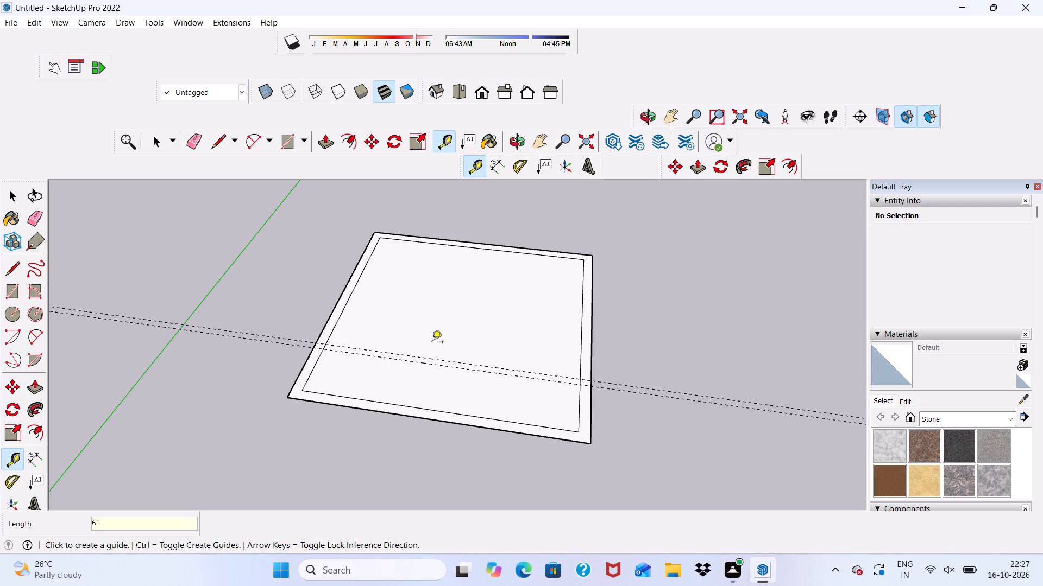
# Draw a 20' line along the first guide, from one outer edge of the square to the opposite one.
pyautogui.click(218, 142)
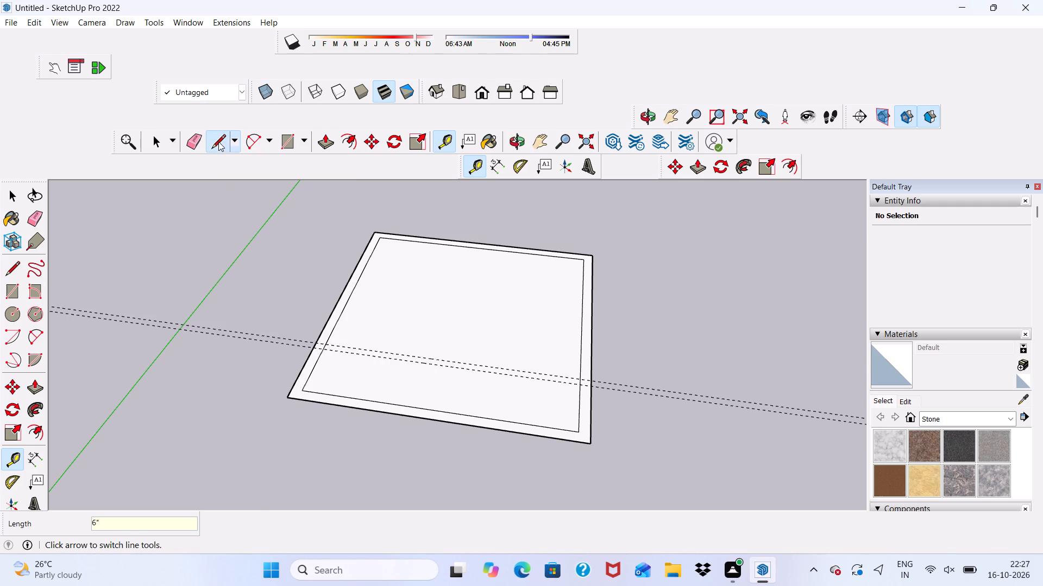
pyautogui.scroll(5, 368, 227)
pyautogui.scroll(-6, 382, 229)
pyautogui.moveTo(326, 422); pyautogui.dragTo(326, 501, button='middle')
pyautogui.scroll(2, 325, 372)
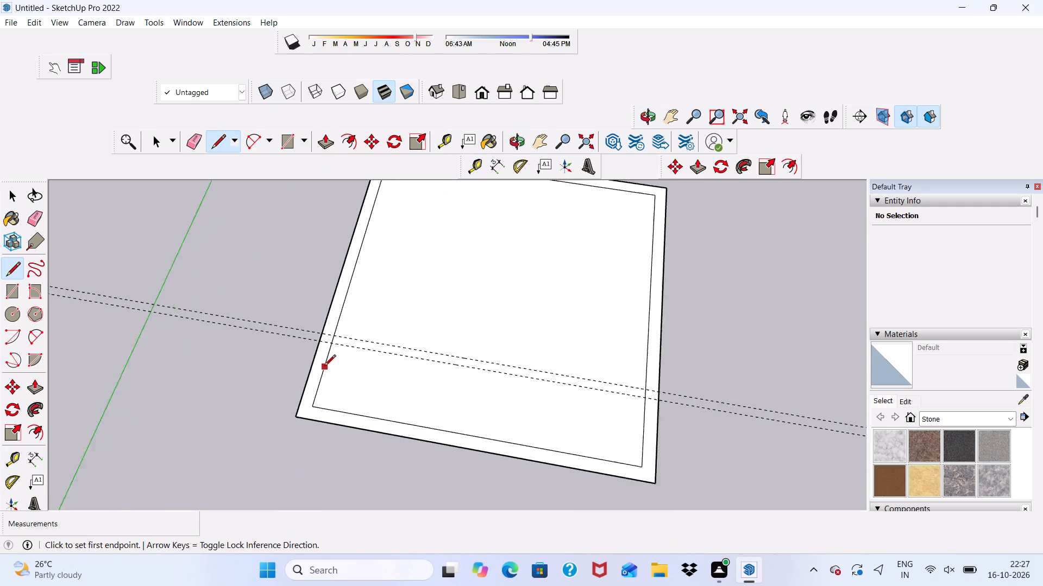
pyautogui.scroll(5, 324, 367)
pyautogui.click(318, 334)
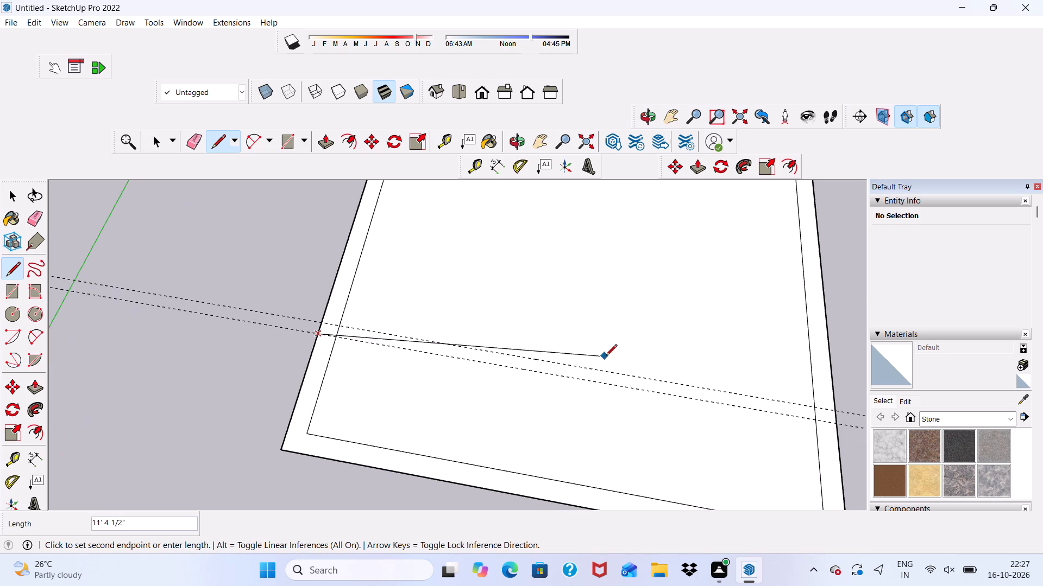
pyautogui.scroll(-5, 468, 351)
pyautogui.scroll(4, 656, 399)
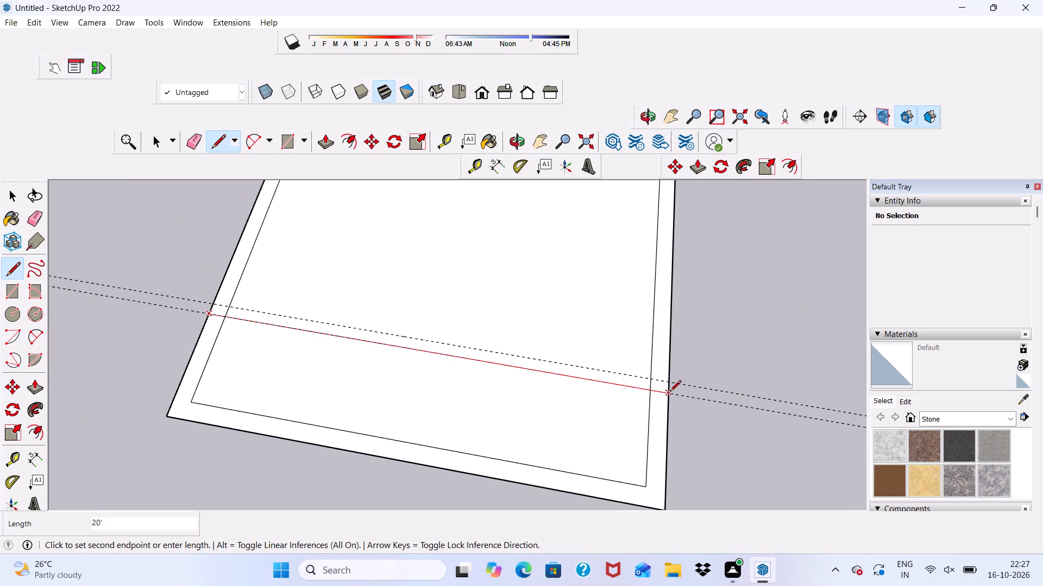
pyautogui.click(670, 392)
# Draw a second 20' line along the other guide, between the same two outer edges, to complete the 6" partition outline.
pyautogui.scroll(4, 250, 326)
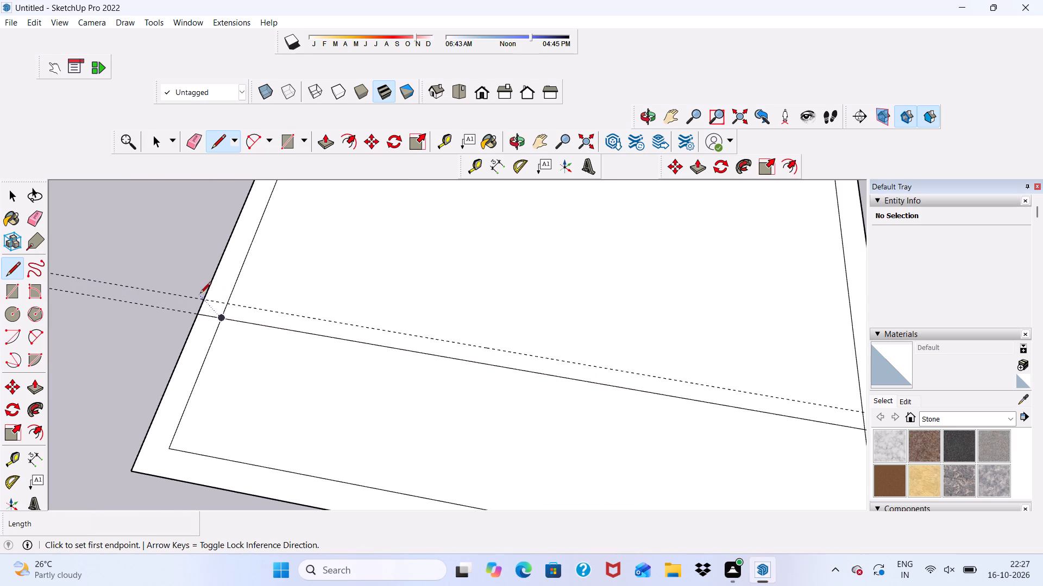
pyautogui.click(206, 301)
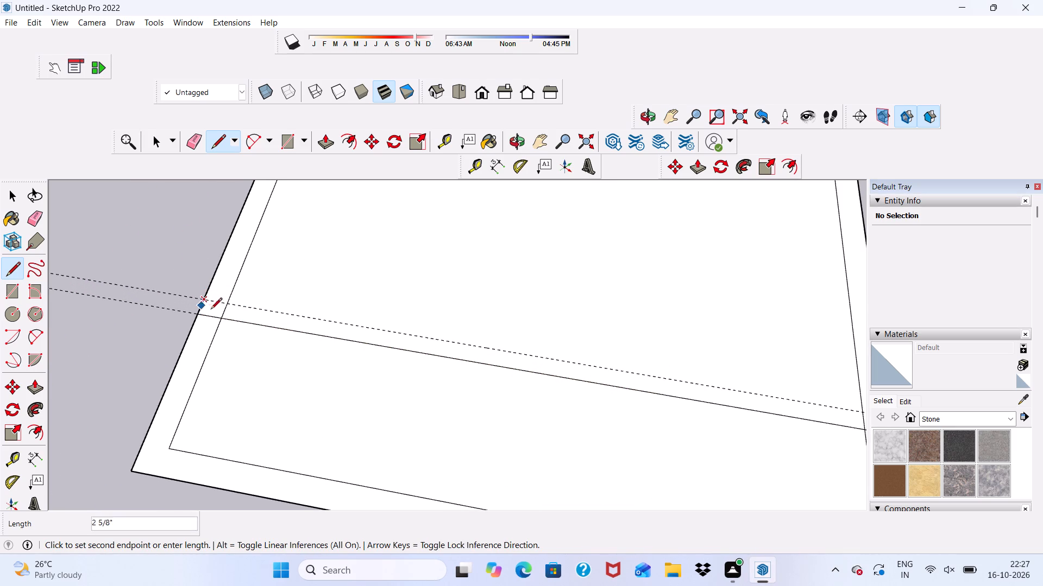
pyautogui.scroll(-9, 315, 318)
pyautogui.scroll(7, 558, 345)
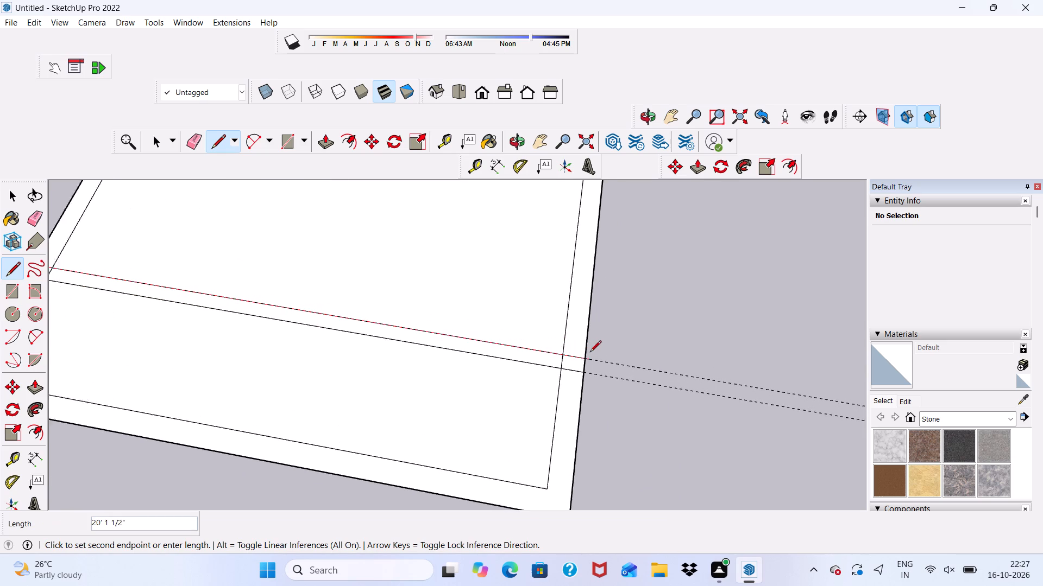
pyautogui.scroll(1, 590, 353)
pyautogui.click(585, 359)
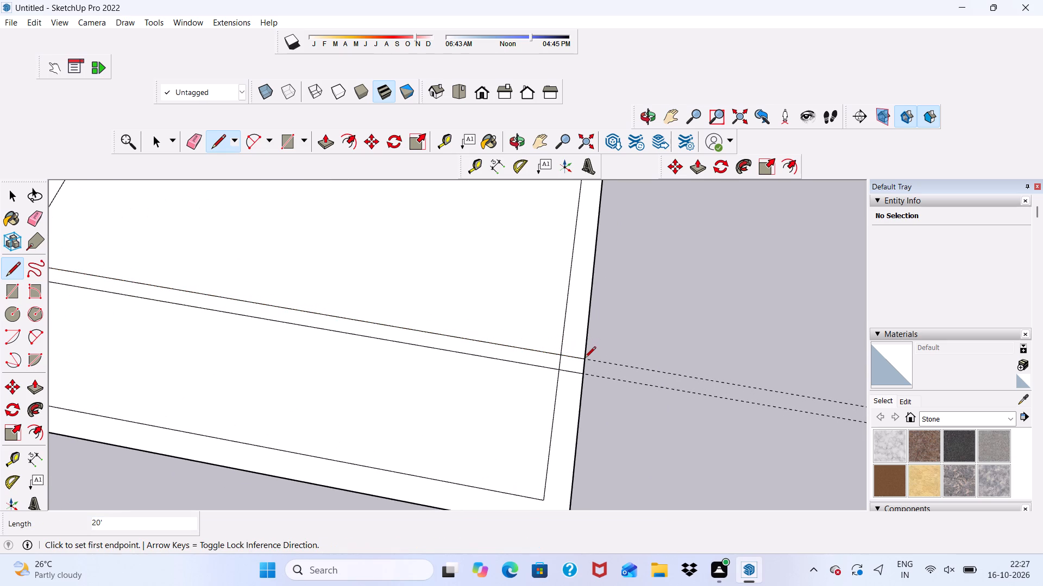
pyautogui.press('space')
# Erase both construction guides running along the partition lines.
pyautogui.scroll(-3, 502, 302)
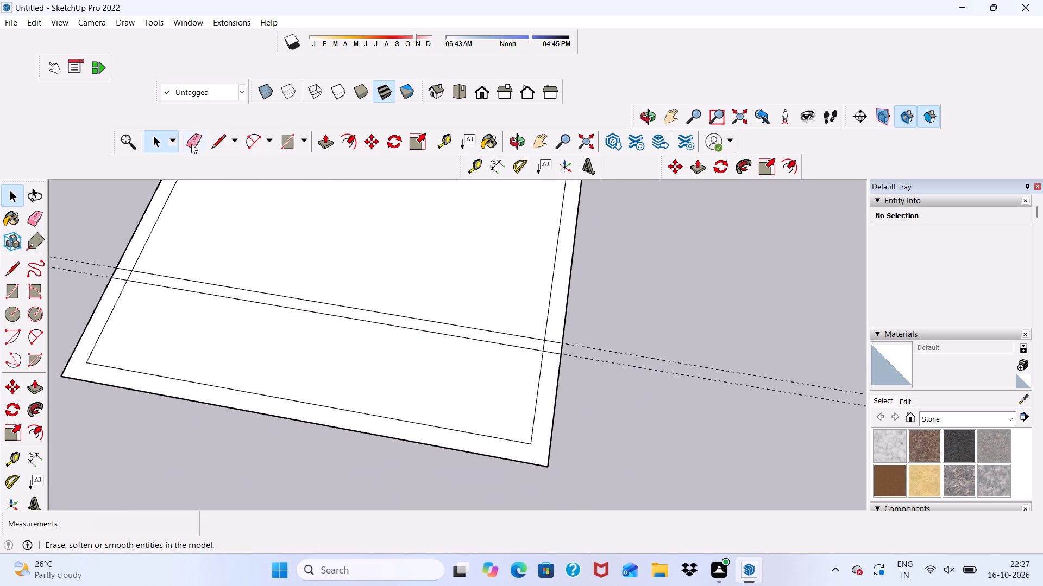
pyautogui.click(193, 140)
pyautogui.moveTo(92, 256); pyautogui.dragTo(90, 266)
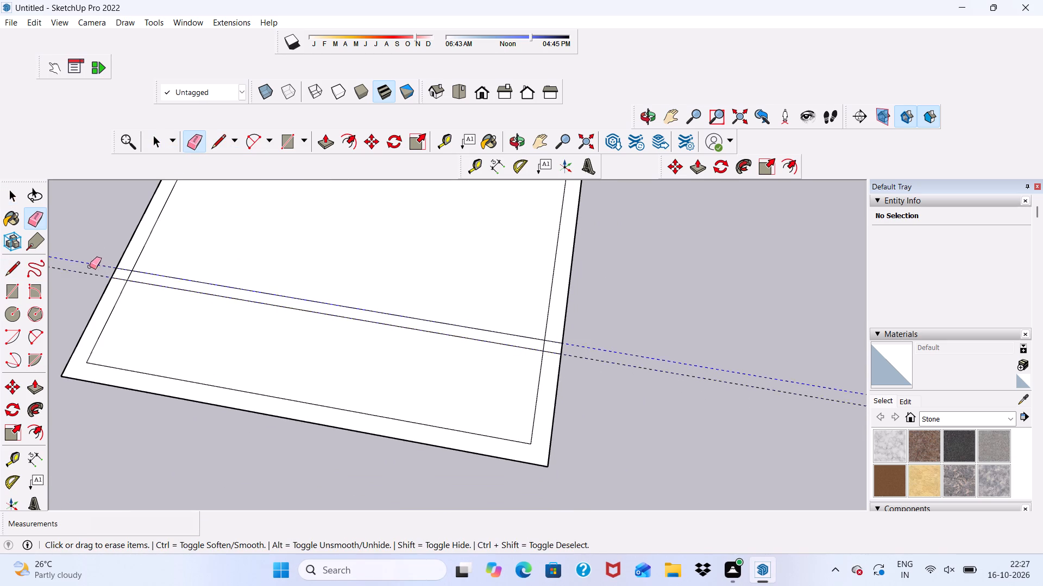
pyautogui.moveTo(90, 266); pyautogui.dragTo(87, 277)
# Erase the line pieces crossing the border and closing the partition at its end nearest the green axis, joining partition and border.
pyautogui.scroll(-1, 112, 283)
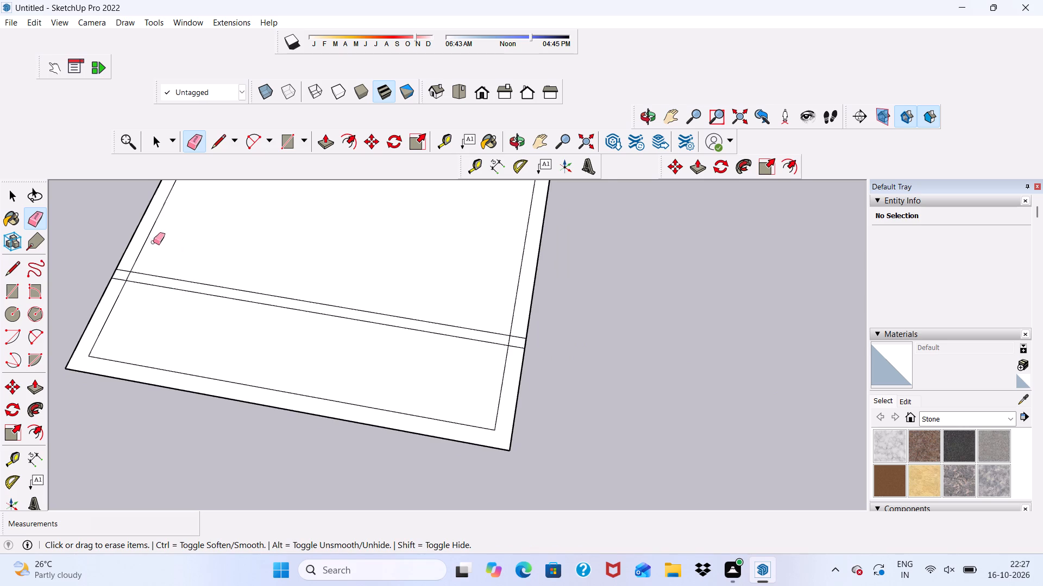
pyautogui.scroll(-1, 125, 238)
pyautogui.scroll(11, 106, 250)
pyautogui.moveTo(129, 247); pyautogui.dragTo(113, 292)
pyautogui.scroll(4, 129, 277)
pyautogui.click(130, 290)
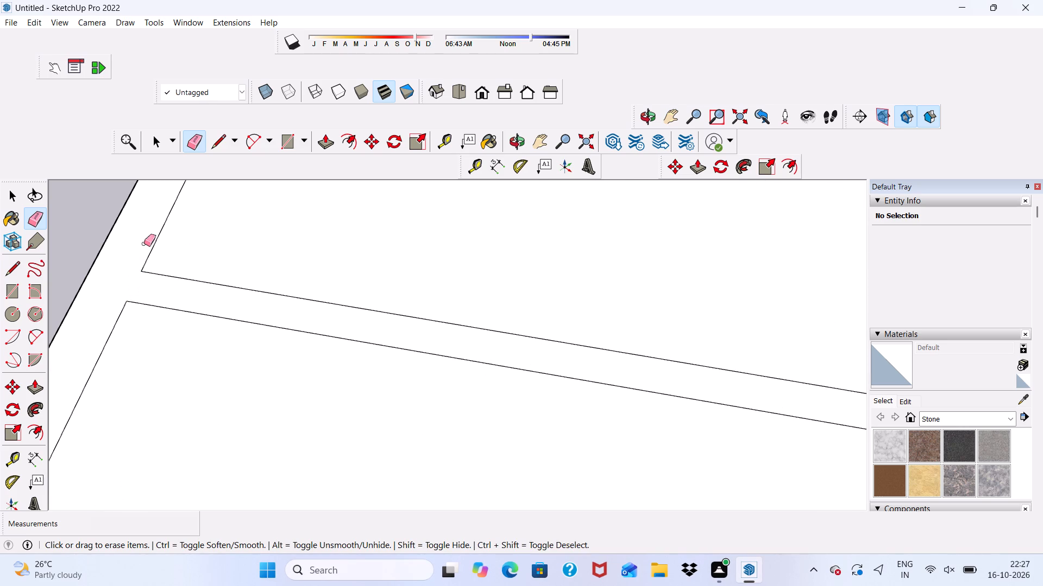
pyautogui.press('space')
# Draw a short line across the border nearest the red axis, extending the inner side edge from its corner to the outer edge.
pyautogui.click(211, 148)
pyautogui.scroll(-14, 204, 214)
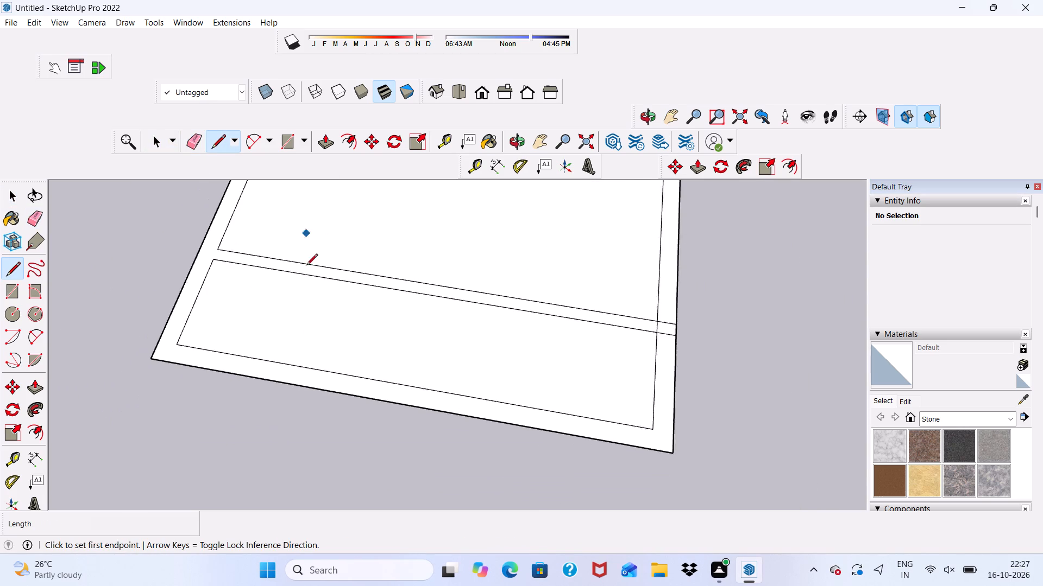
pyautogui.scroll(5, 179, 351)
pyautogui.click(199, 329)
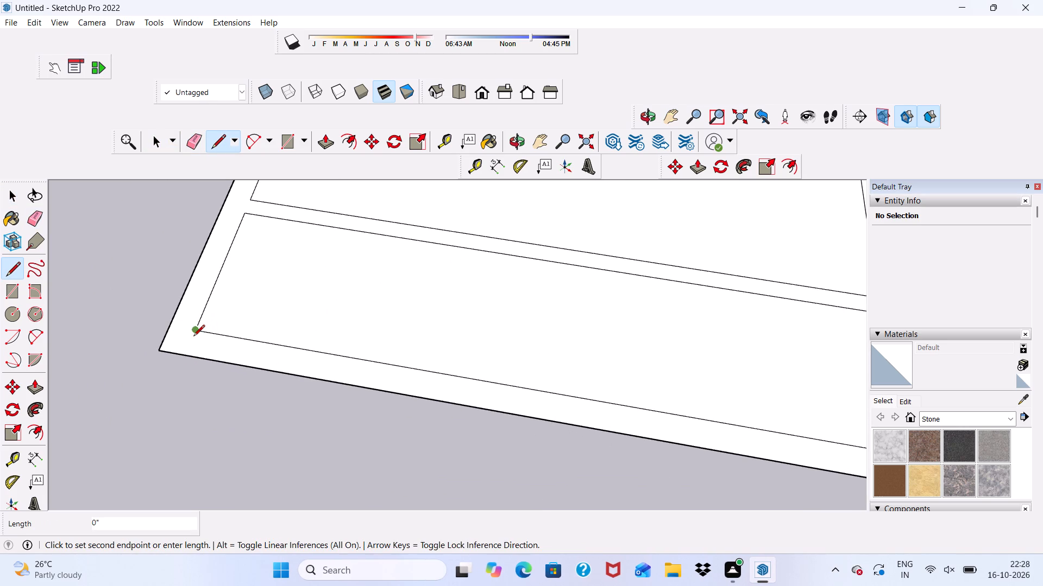
pyautogui.click(185, 358)
pyautogui.scroll(-5, 98, 307)
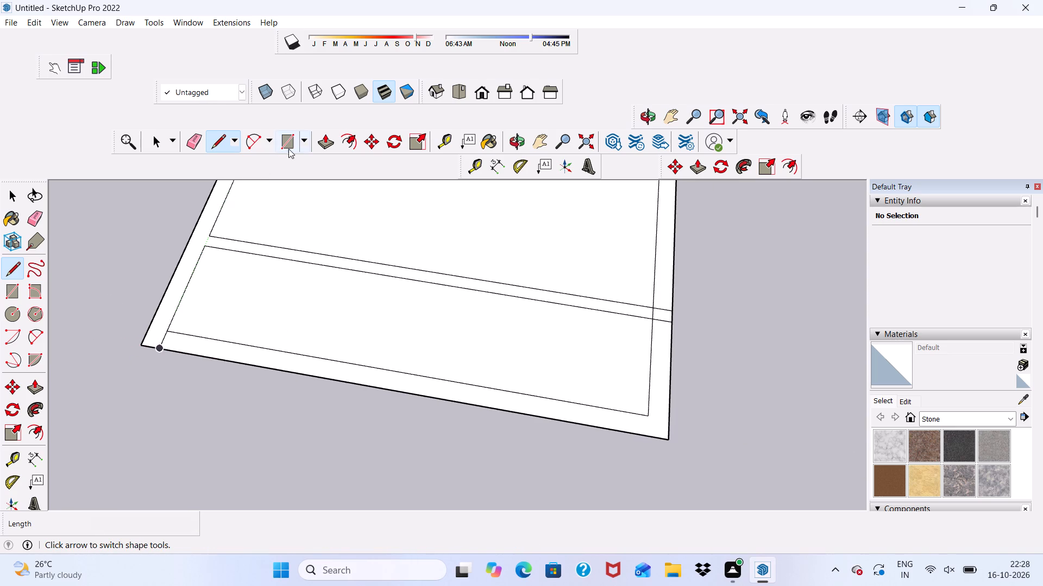
# Erase the line pieces crossing the border and closing the partition at its end farthest from the green axis, joining partition and border.
pyautogui.click(193, 148)
pyautogui.scroll(-2, 191, 150)
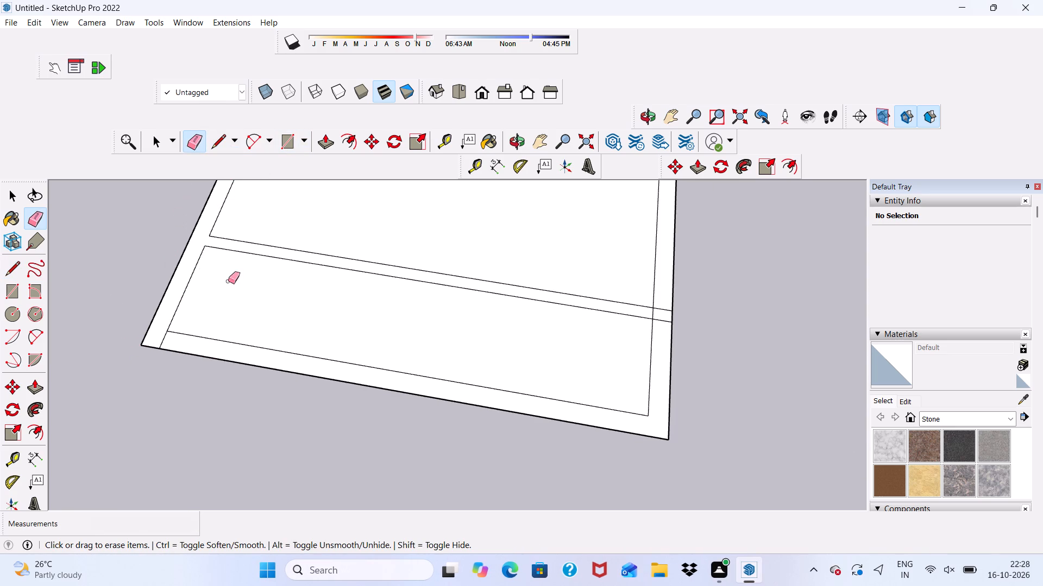
pyautogui.scroll(5, 698, 317)
pyautogui.scroll(-2, 669, 293)
pyautogui.scroll(3, 669, 293)
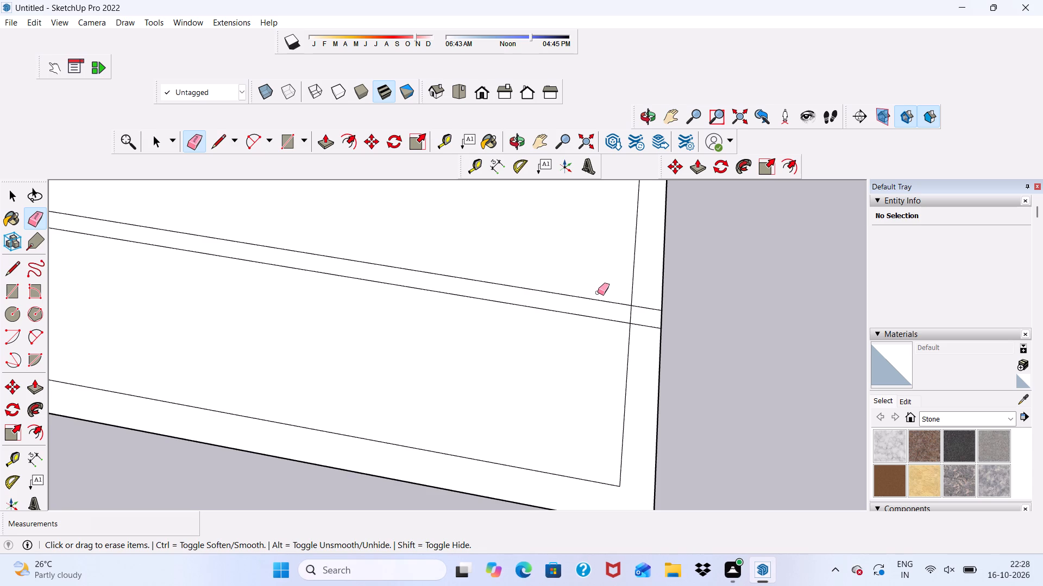
pyautogui.scroll(2, 597, 292)
pyautogui.scroll(-5, 597, 292)
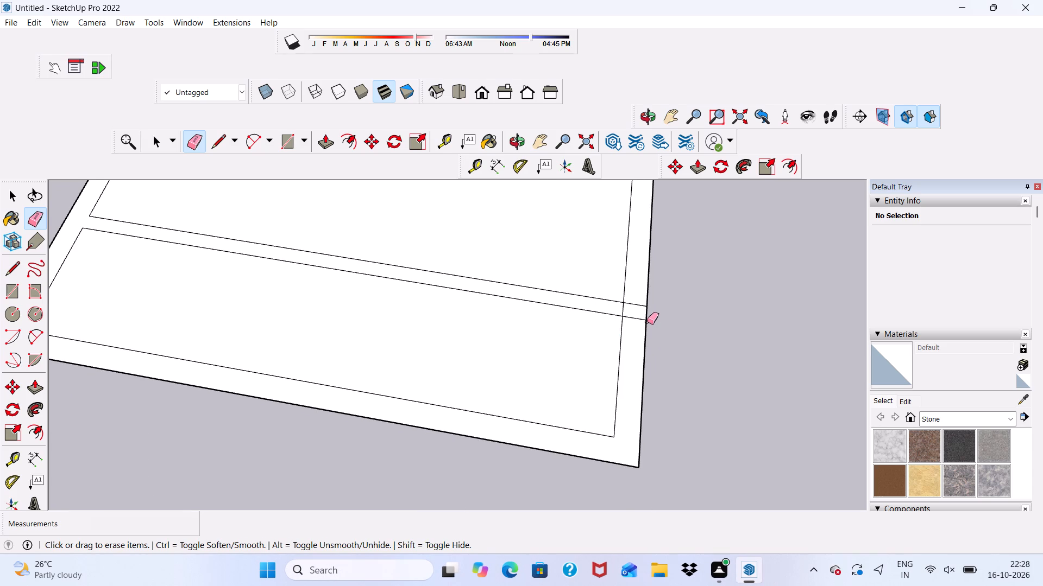
pyautogui.scroll(9, 638, 313)
pyautogui.moveTo(643, 294); pyautogui.dragTo(637, 342)
pyautogui.moveTo(621, 310); pyautogui.dragTo(623, 315)
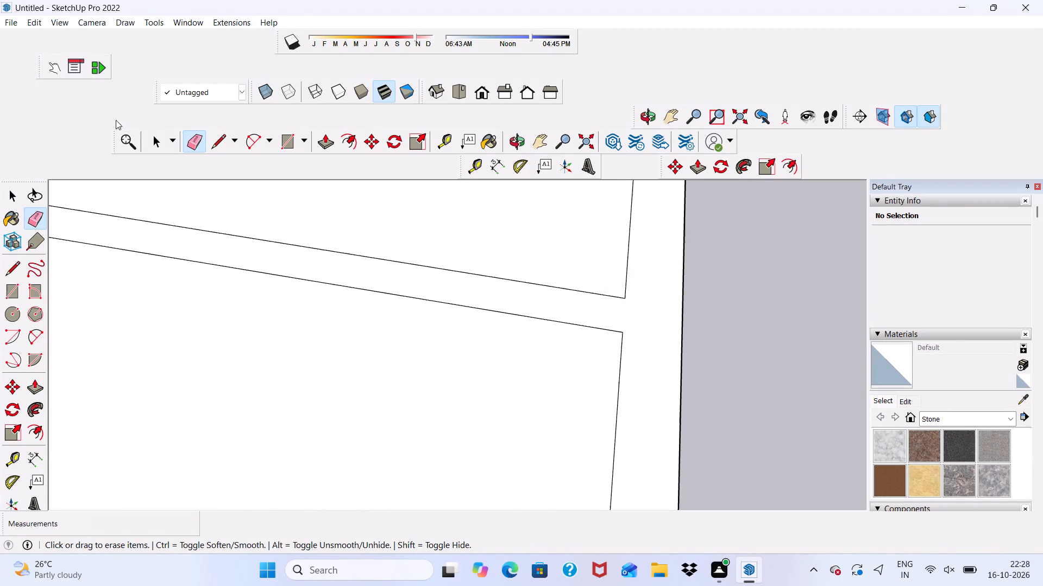
# Draw a 9" line across the border nearest the red axis, extending the far inner side edge from its corner to the outer edge.
pyautogui.click(219, 138)
pyautogui.scroll(-5, 307, 150)
pyautogui.scroll(-5, 461, 161)
pyautogui.scroll(3, 589, 295)
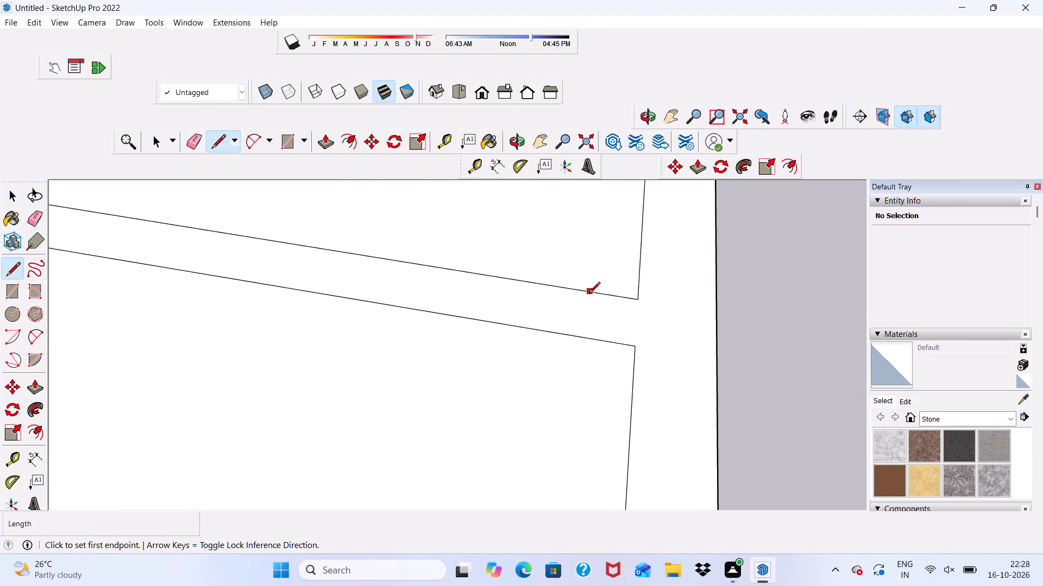
pyautogui.scroll(-6, 493, 272)
pyautogui.scroll(-10, 560, 305)
pyautogui.scroll(6, 558, 403)
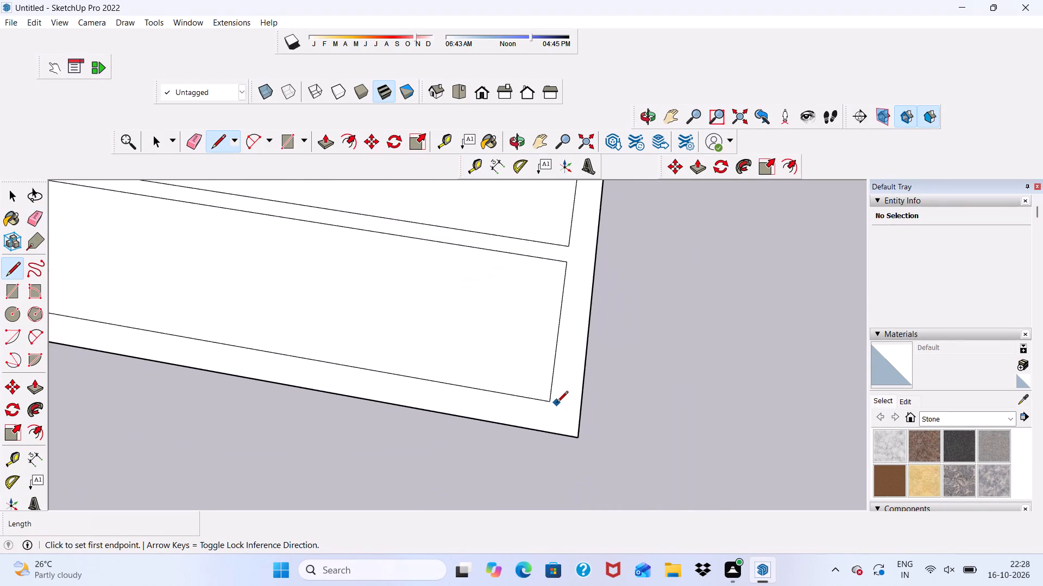
pyautogui.scroll(3, 557, 403)
pyautogui.click(543, 405)
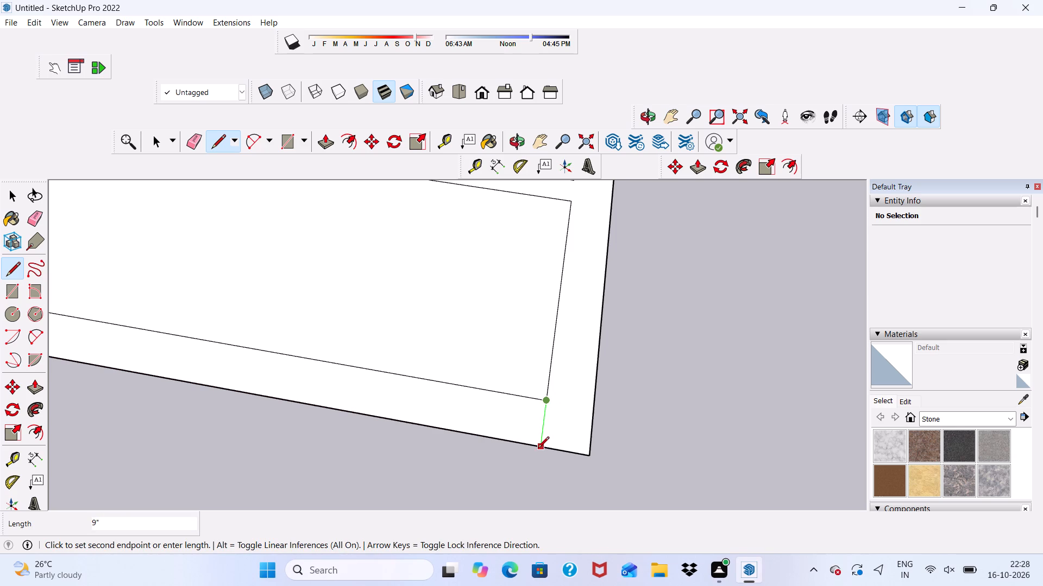
pyautogui.click(542, 441)
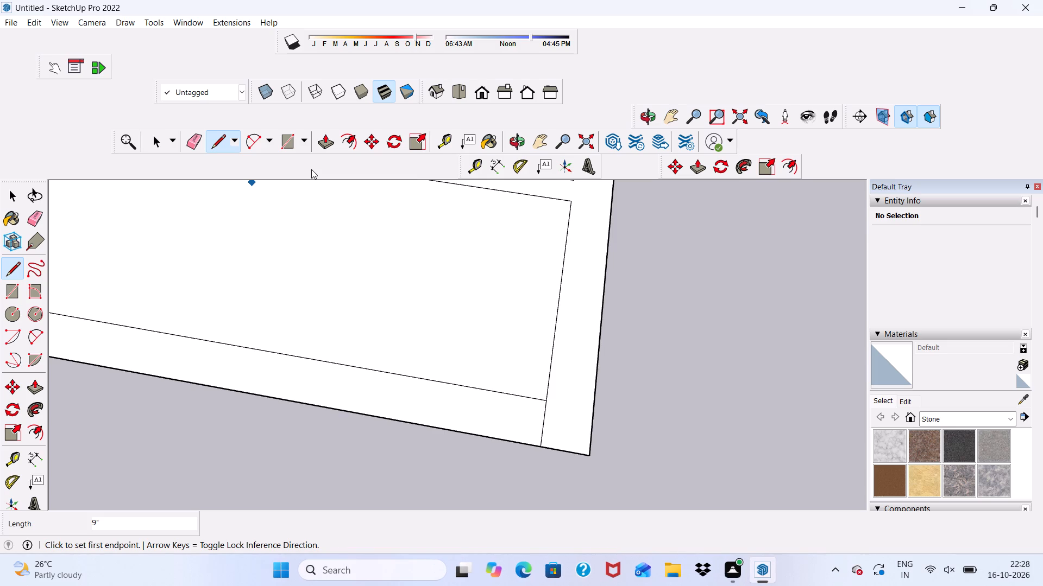
# Push/Pull the joined border and partition face up 10' to form the walls, leaving the strip nearest the red axis flat.
pyautogui.scroll(-1, 311, 169)
pyautogui.scroll(-3, 356, 302)
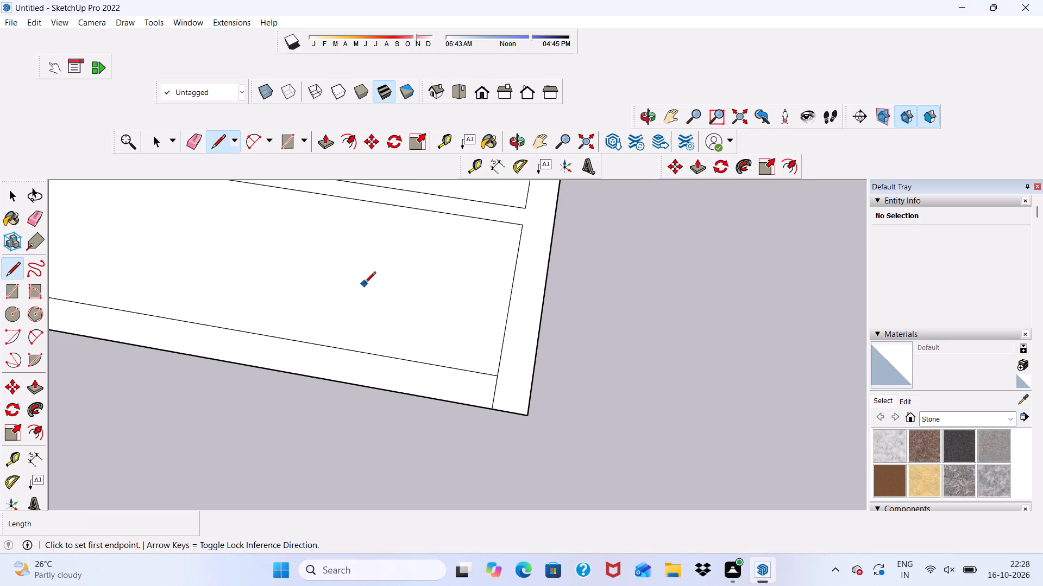
pyautogui.press('space')
pyautogui.scroll(-6, 388, 246)
pyautogui.scroll(-5, 435, 295)
pyautogui.scroll(9, 454, 286)
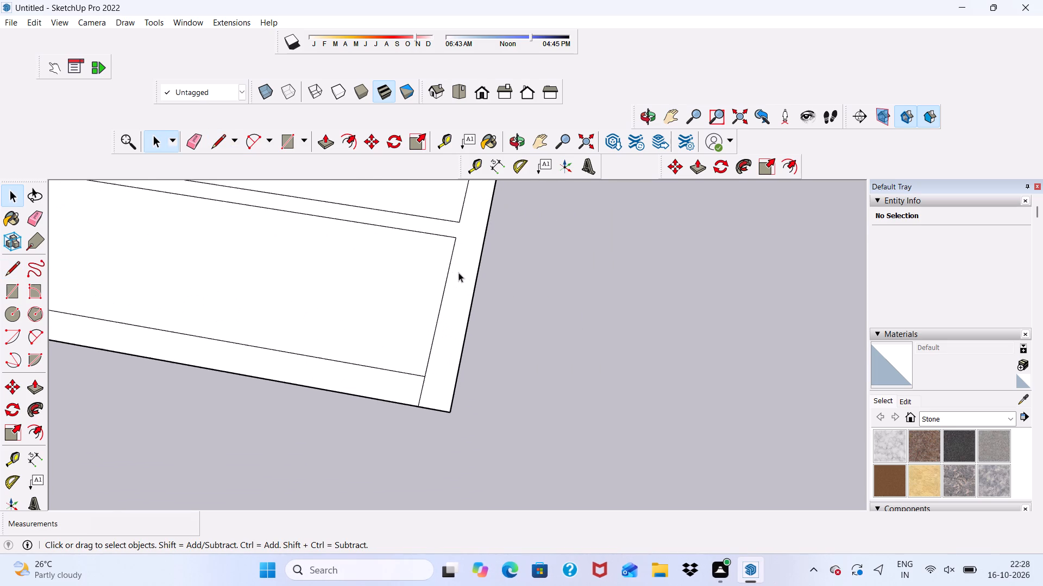
pyautogui.click(458, 271)
pyautogui.click(324, 139)
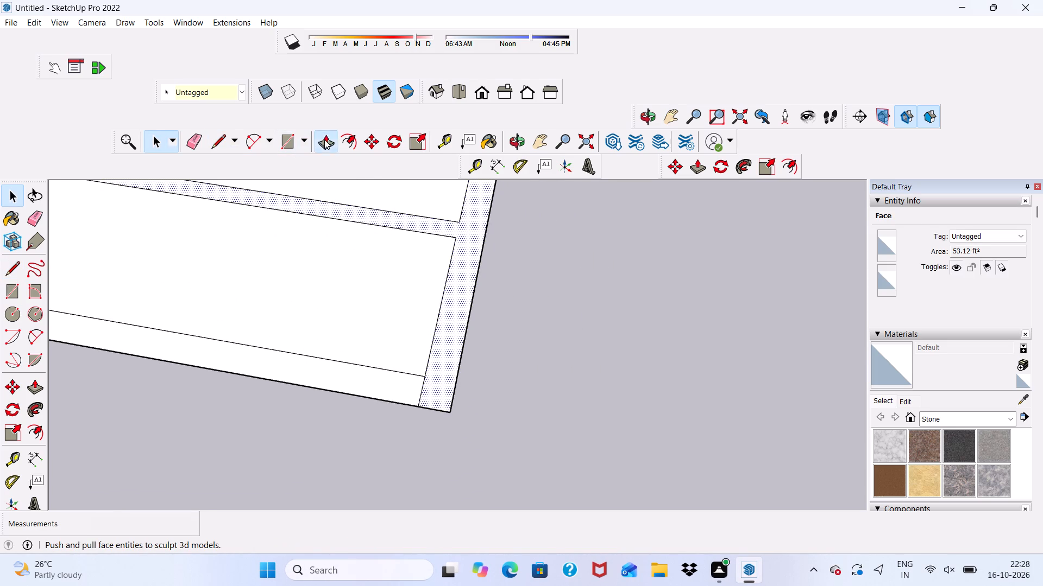
pyautogui.click(457, 285)
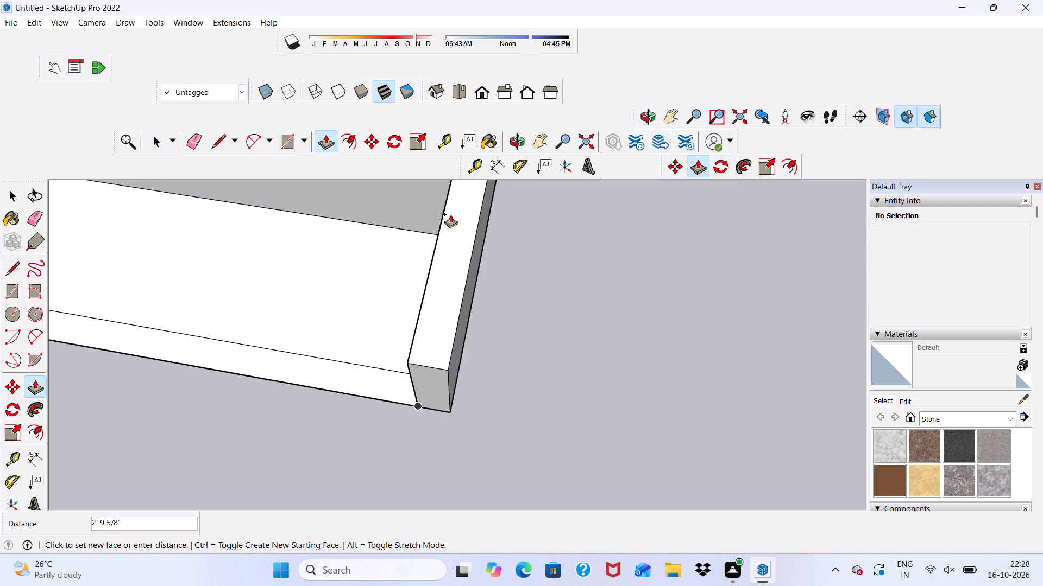
pyautogui.write("10'")
pyautogui.press('Return')
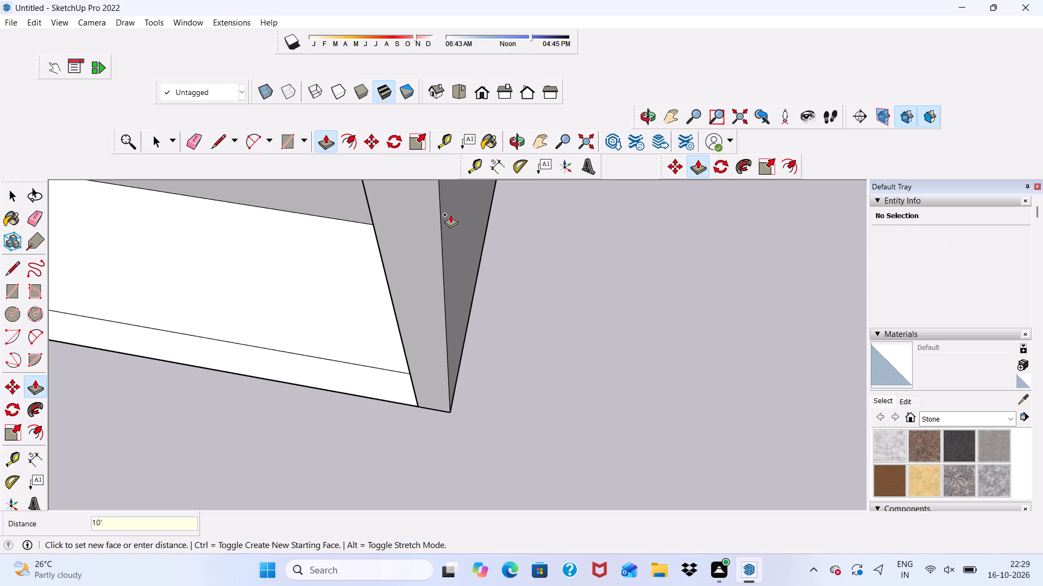
pyautogui.click(450, 214)
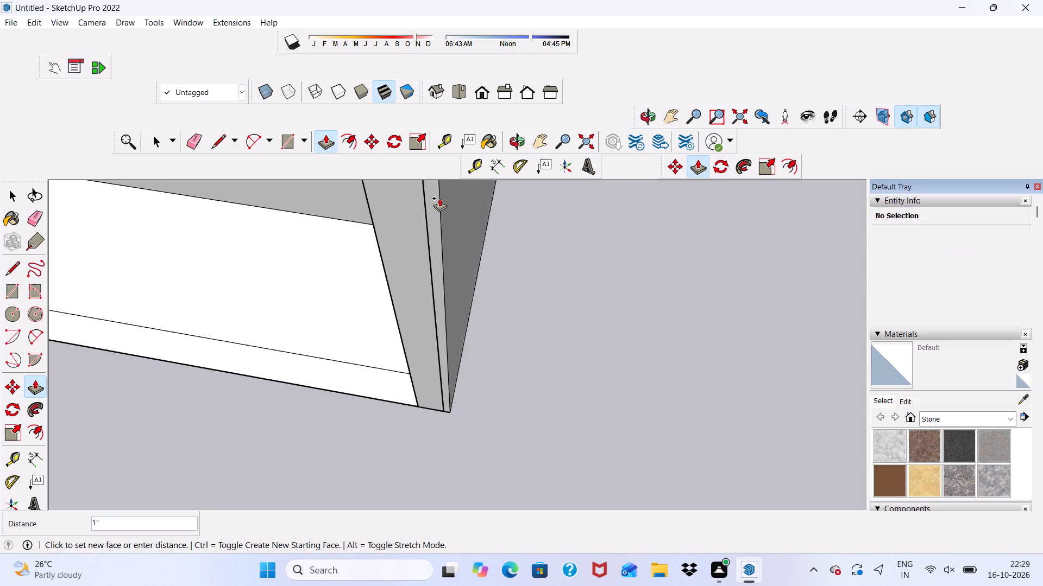
pyautogui.press('space')
# Examine the extruded walls and the open front from several angles.
pyautogui.scroll(-8, 472, 256)
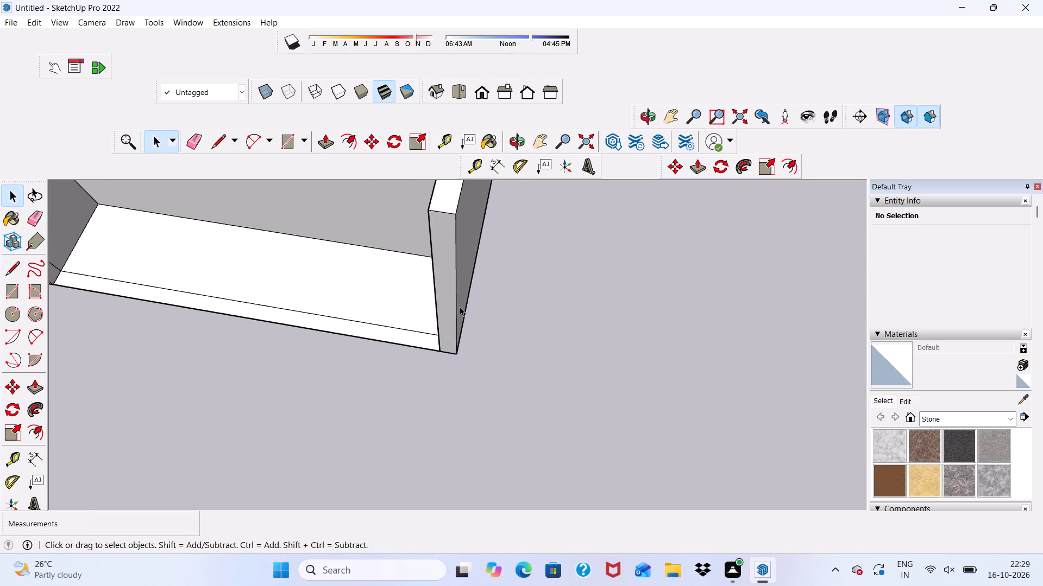
pyautogui.scroll(-6, 460, 307)
pyautogui.scroll(-11, 420, 328)
pyautogui.moveTo(405, 326); pyautogui.dragTo(413, 215, button='middle')
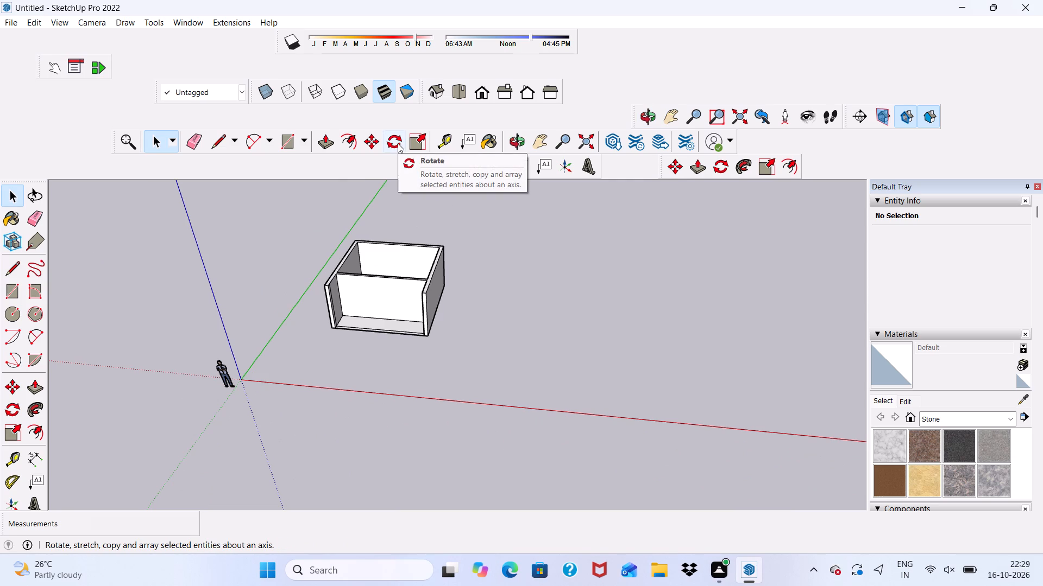
pyautogui.scroll(2, 398, 143)
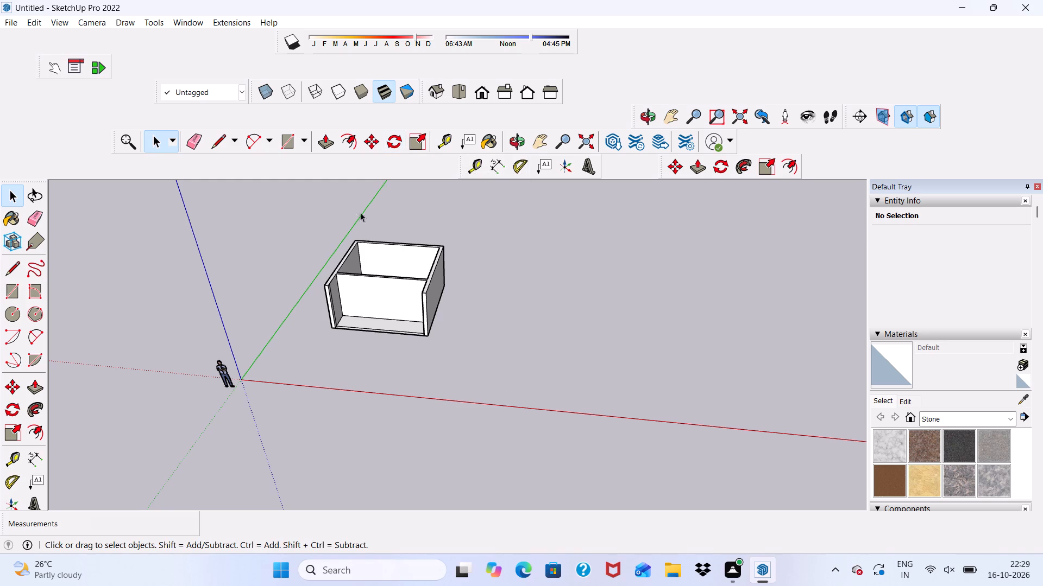
pyautogui.scroll(9, 348, 269)
pyautogui.scroll(-2, 342, 339)
pyautogui.moveTo(342, 339); pyautogui.dragTo(365, 288, button='middle')
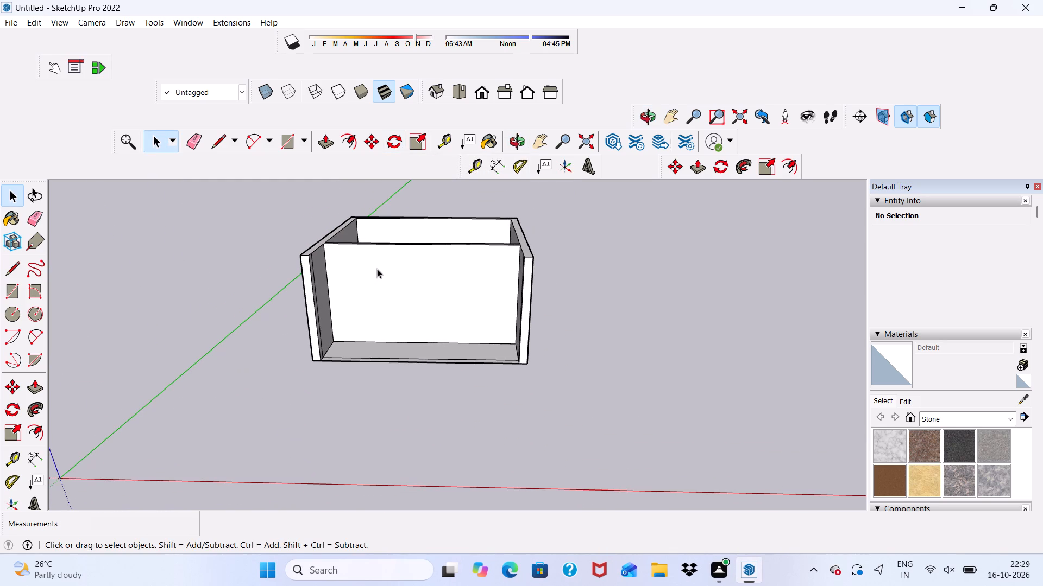
pyautogui.scroll(1, 378, 267)
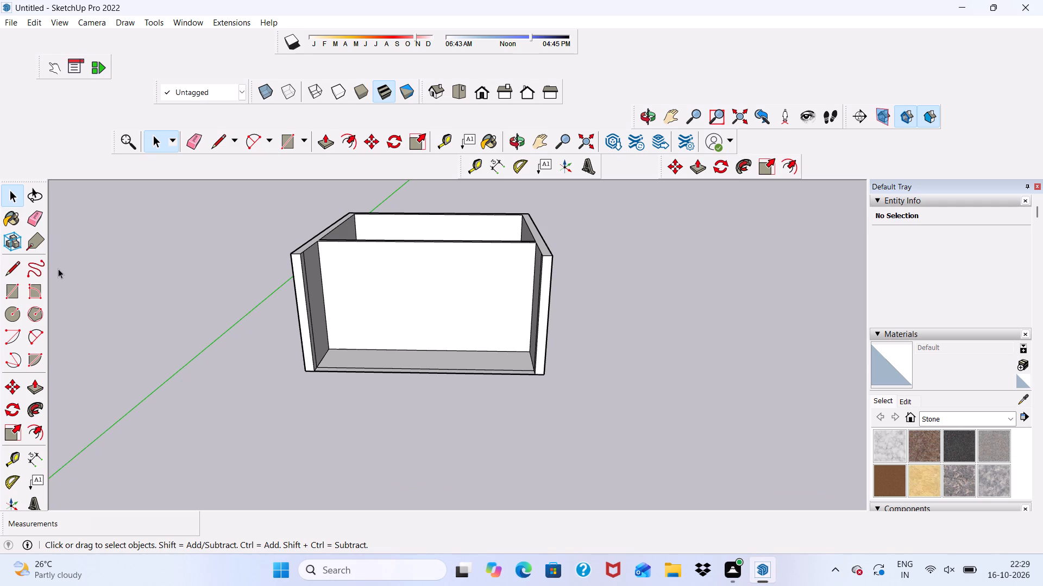
pyautogui.scroll(-1, 58, 269)
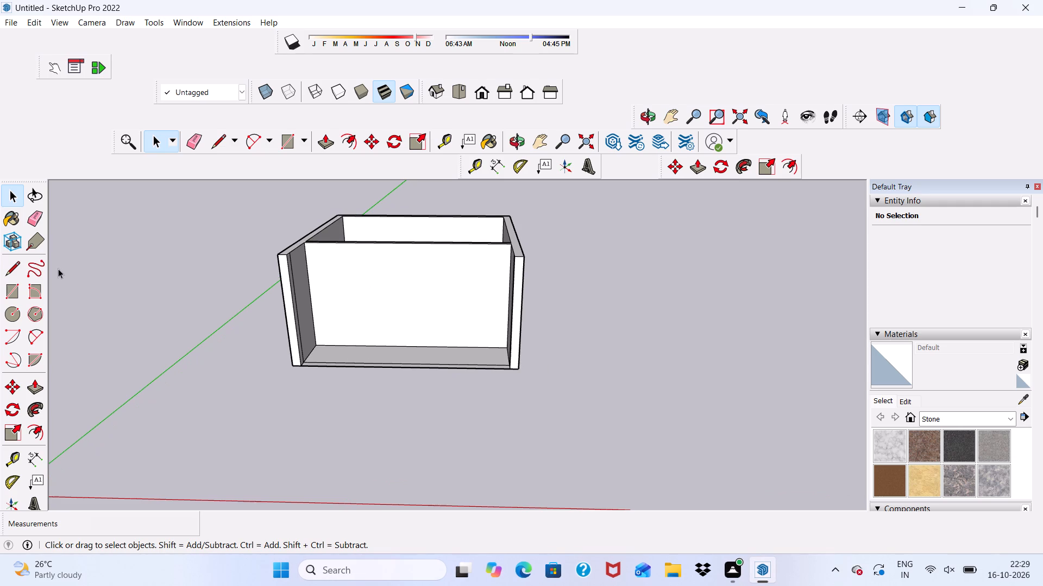
pyautogui.scroll(-3, 312, 272)
pyautogui.moveTo(313, 277); pyautogui.dragTo(530, 242, button='middle')
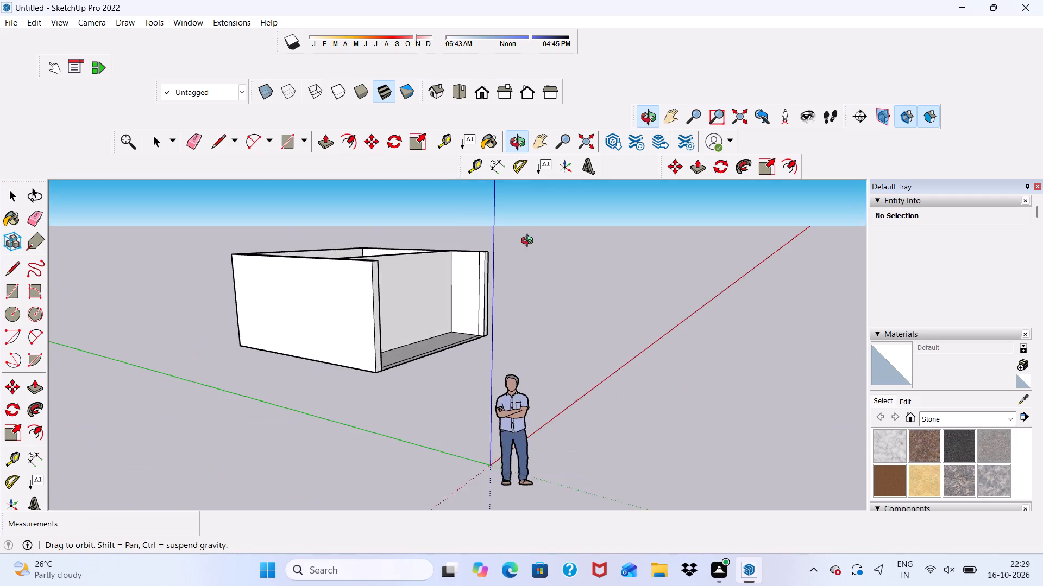
pyautogui.moveTo(530, 242); pyautogui.dragTo(362, 241, button='middle')
pyautogui.scroll(13, 366, 286)
pyautogui.scroll(-7, 335, 357)
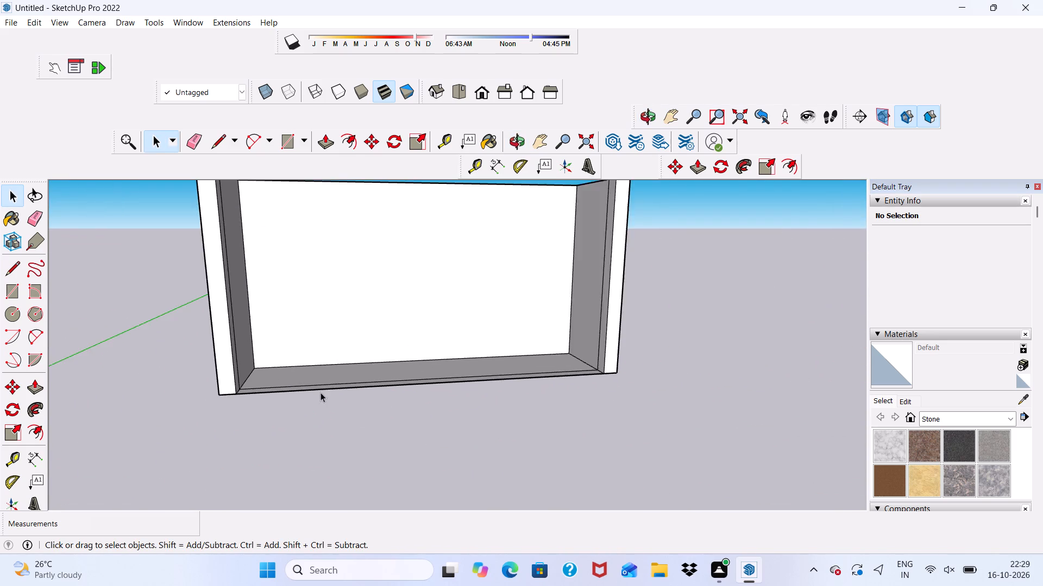
pyautogui.scroll(-4, 321, 392)
pyautogui.moveTo(313, 399); pyautogui.dragTo(278, 397, button='middle')
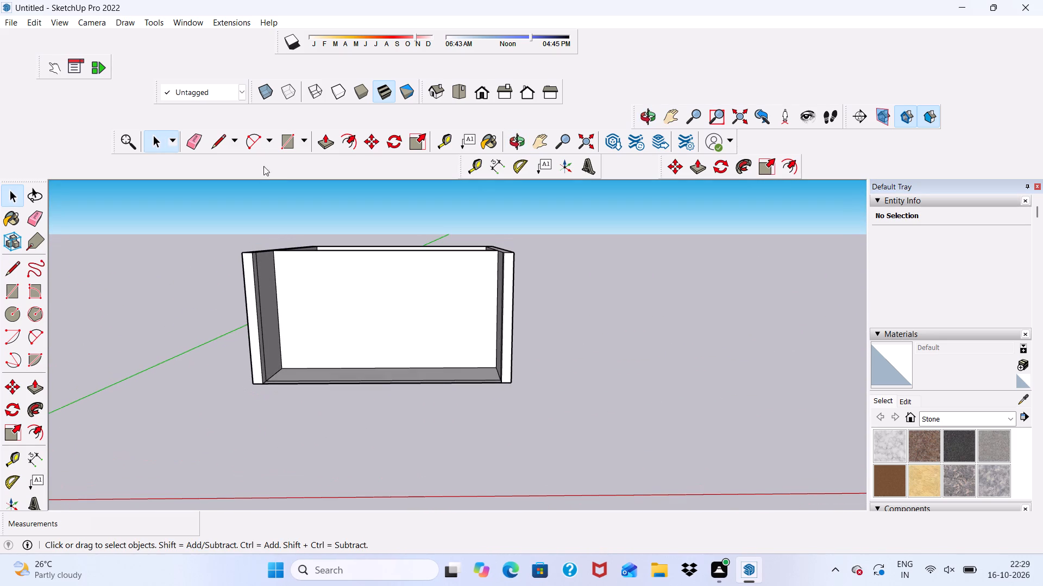
# Draw a 20' by 19' 3" rectangle over the wall tops, from the rear outer corner nearest the green axis to the opposite front inner corner.
pyautogui.click(287, 142)
pyautogui.scroll(1, 287, 184)
pyautogui.scroll(-7, 290, 231)
pyautogui.moveTo(303, 317); pyautogui.dragTo(293, 433, button='middle')
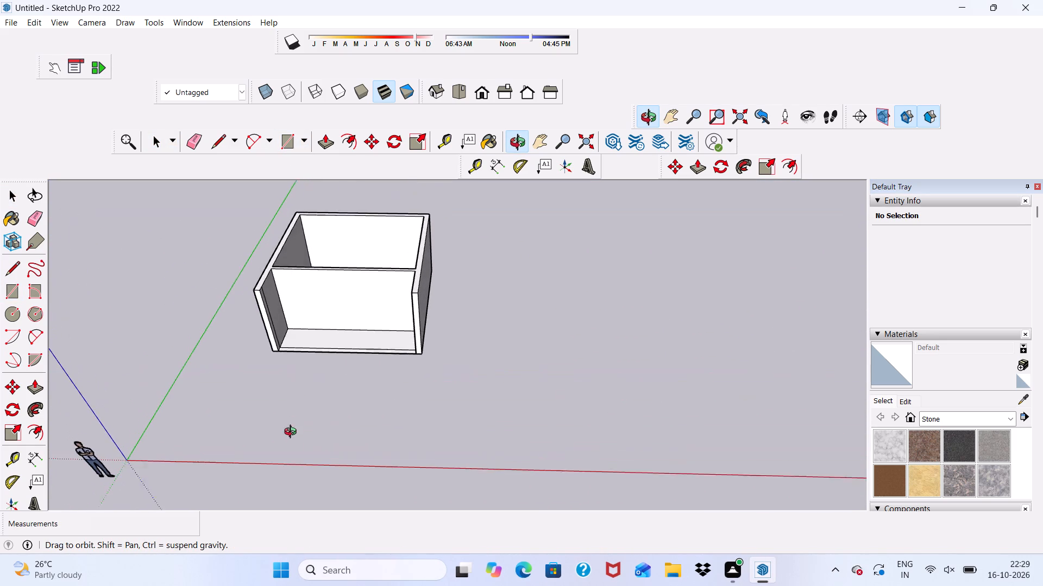
pyautogui.moveTo(293, 433); pyautogui.dragTo(293, 435, button='middle')
pyautogui.scroll(15, 290, 196)
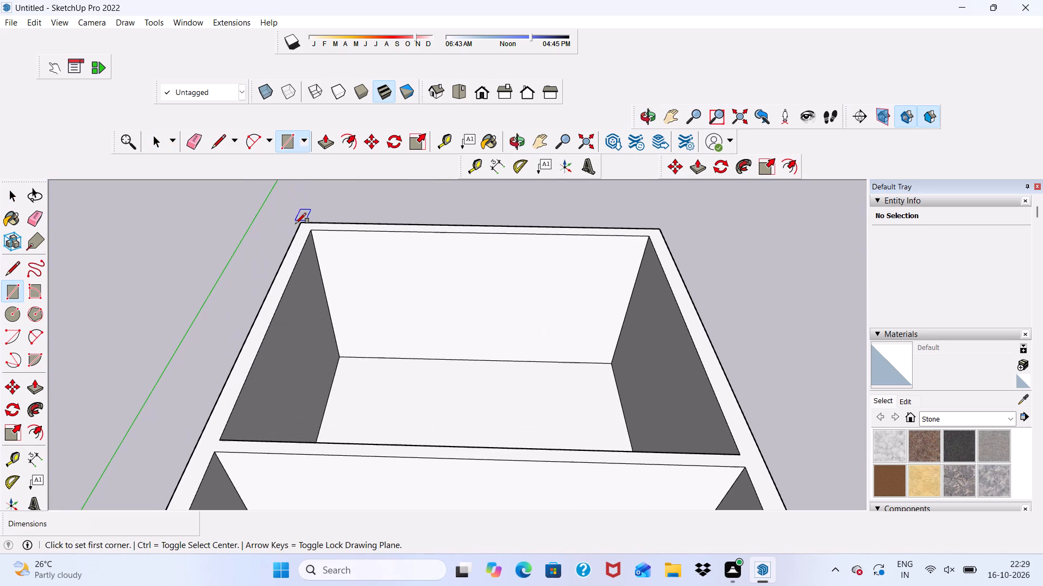
pyautogui.click(298, 224)
pyautogui.scroll(-4, 379, 211)
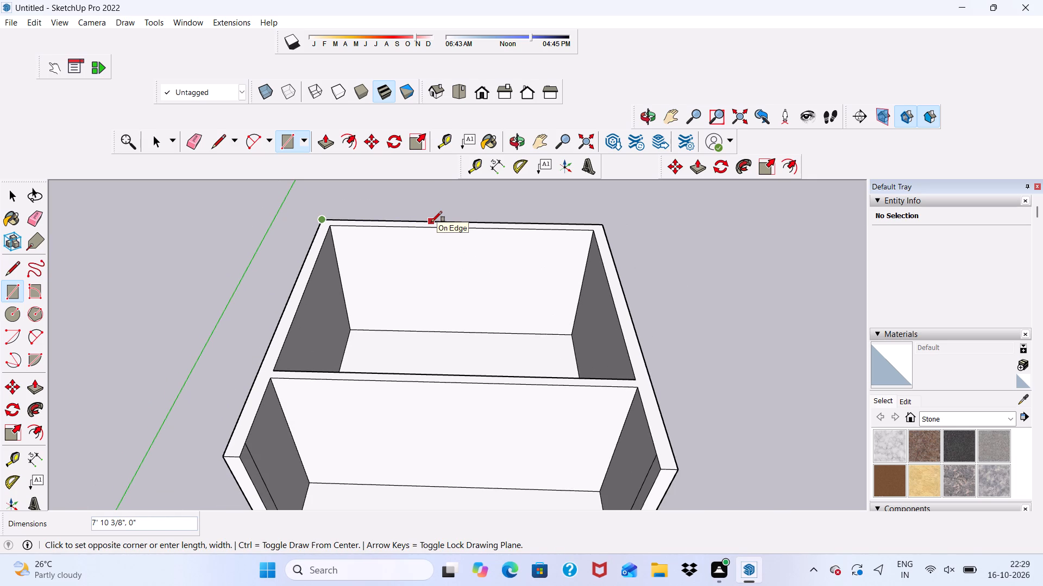
pyautogui.scroll(-6, 431, 222)
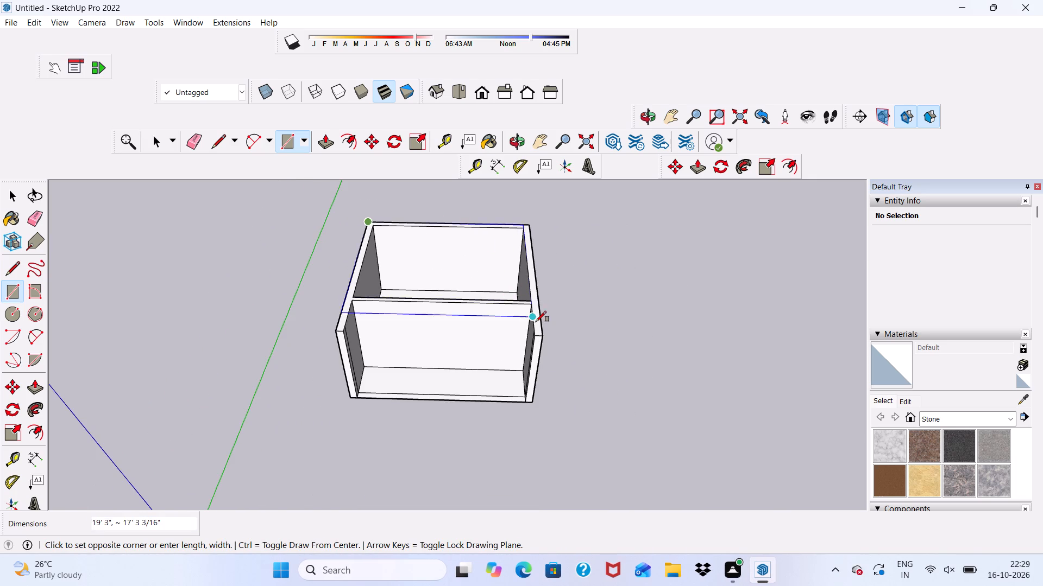
pyautogui.scroll(5, 536, 322)
pyautogui.click(539, 346)
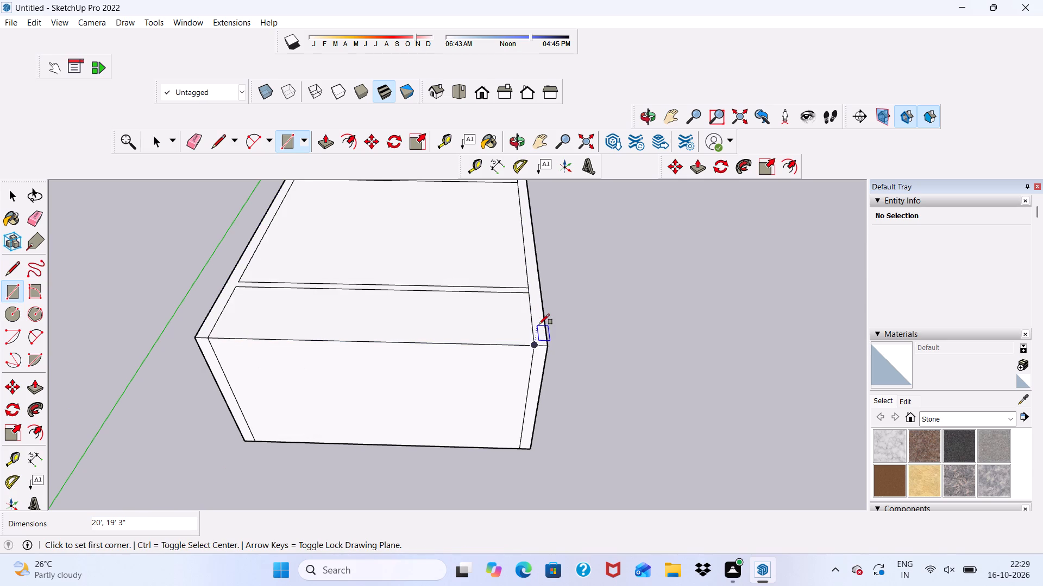
# Delete the vertical face closing the building's open front between the two side walls.
pyautogui.press('space')
pyautogui.click(453, 419)
pyautogui.press('Delete')
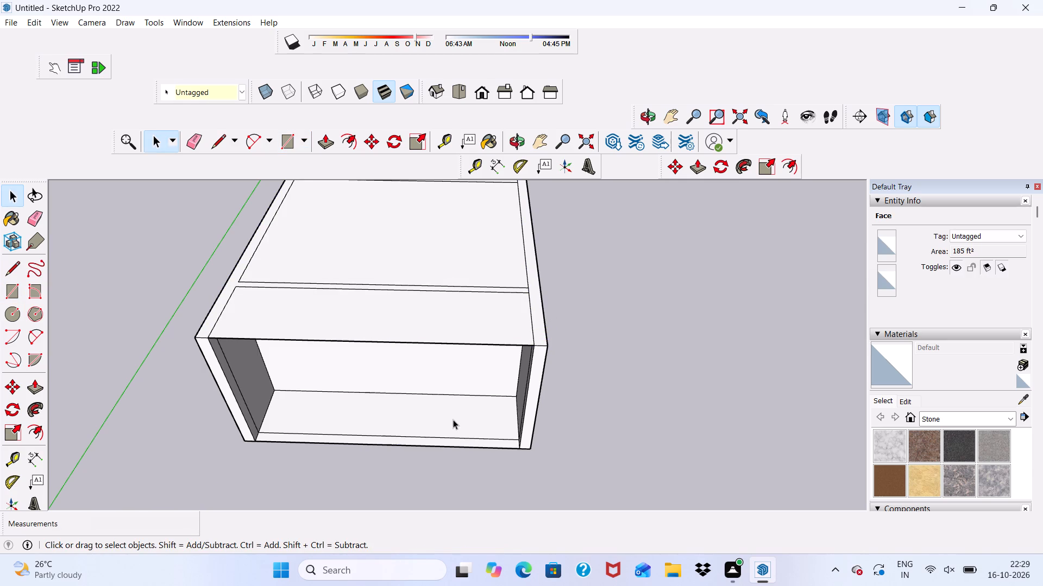
# Push/Pull the roof face above the larger rear room up 3".
pyautogui.click(439, 252)
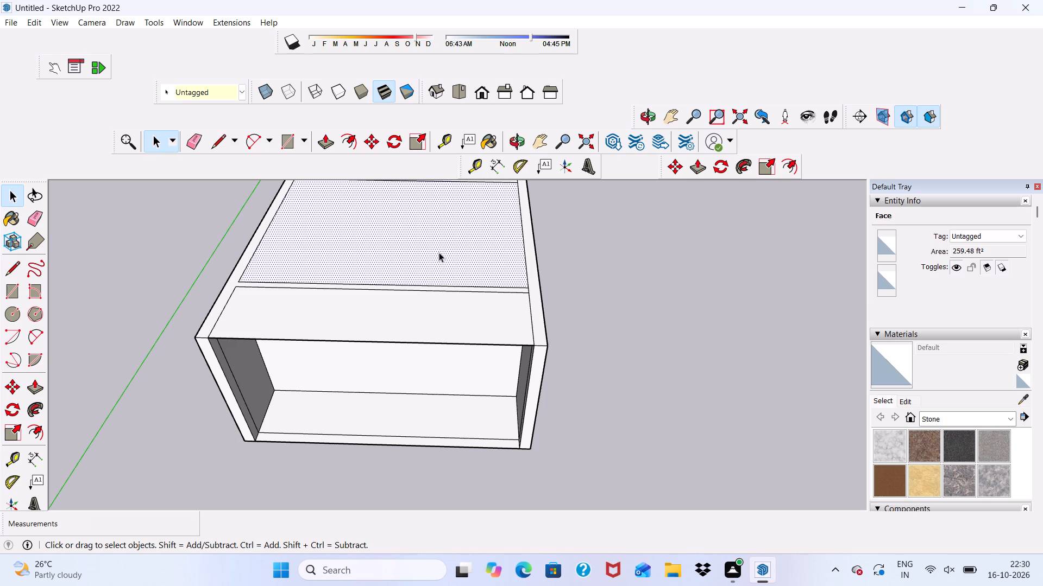
pyautogui.click(322, 148)
pyautogui.click(292, 252)
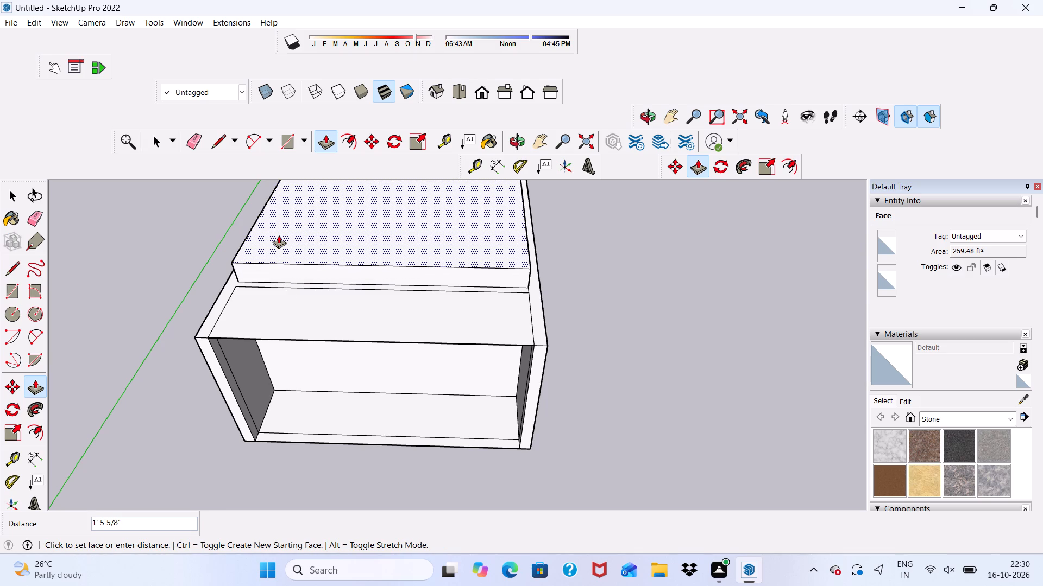
pyautogui.scroll(-1, 274, 254)
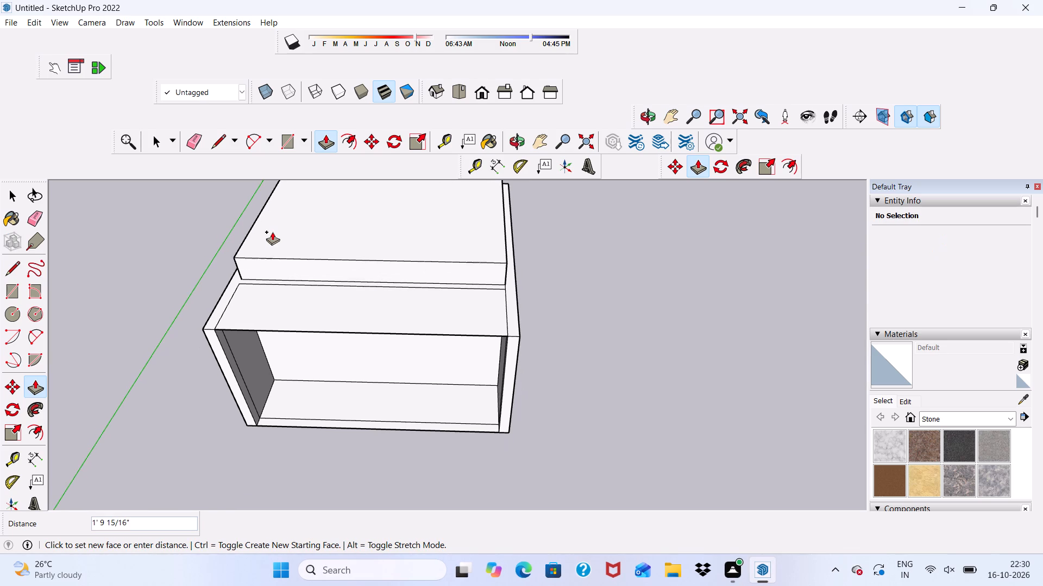
pyautogui.write('3"')
pyautogui.press('Return')
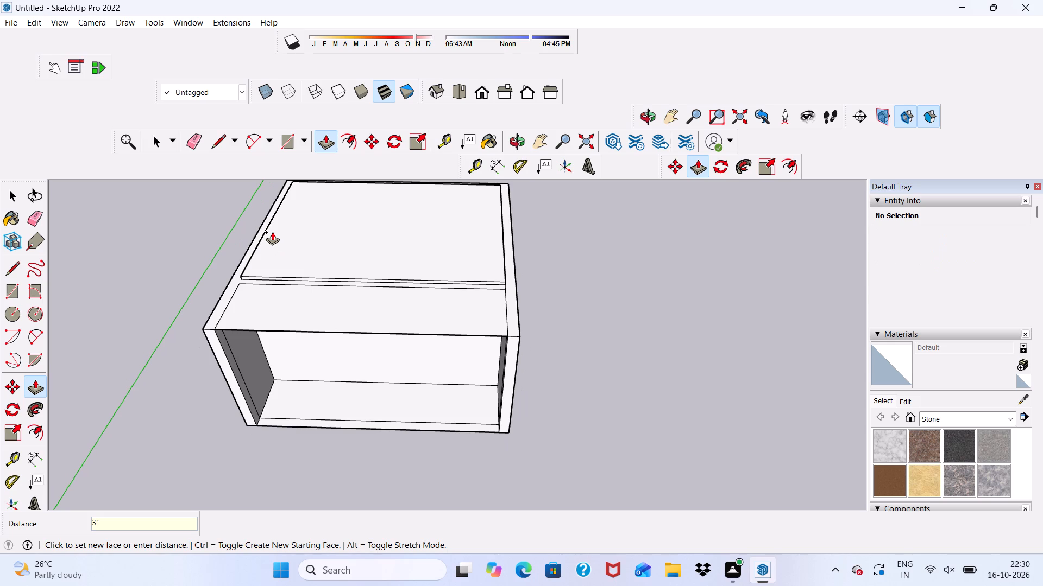
pyautogui.scroll(-3, 287, 314)
pyautogui.moveTo(311, 341); pyautogui.dragTo(26, 345, button='middle')
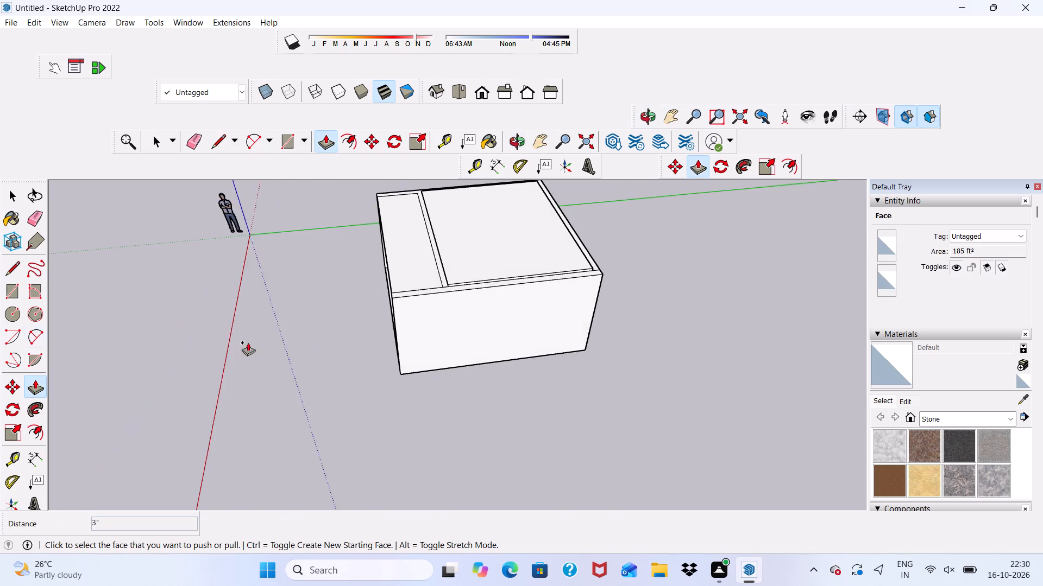
pyautogui.scroll(6, 353, 320)
pyautogui.scroll(9, 606, 232)
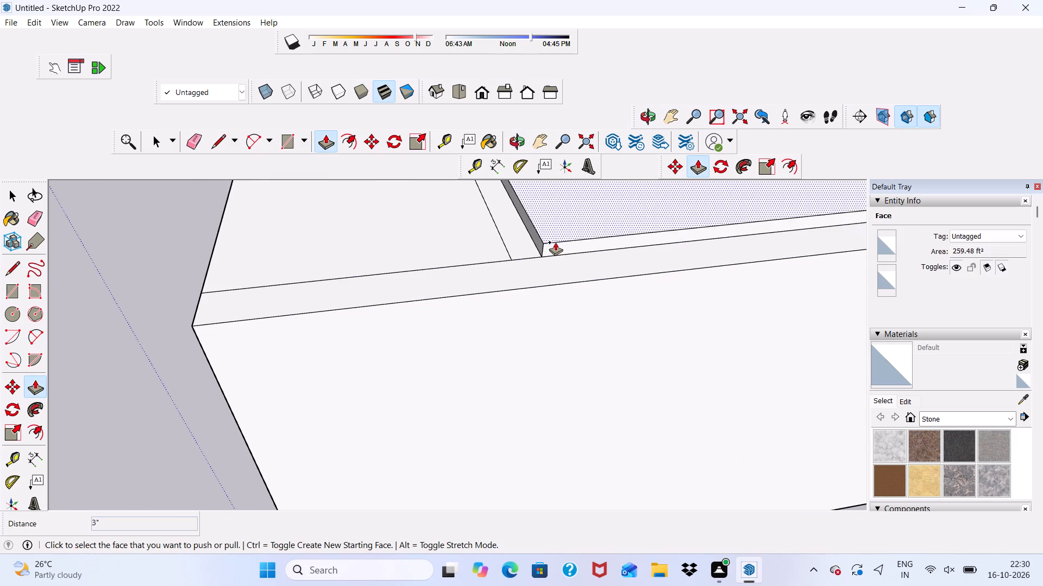
# Push/Pull the raised slab's side face 9" out over the side wall farther from the green axis.
pyautogui.click(553, 247)
pyautogui.click(485, 309)
pyautogui.scroll(1, 529, 225)
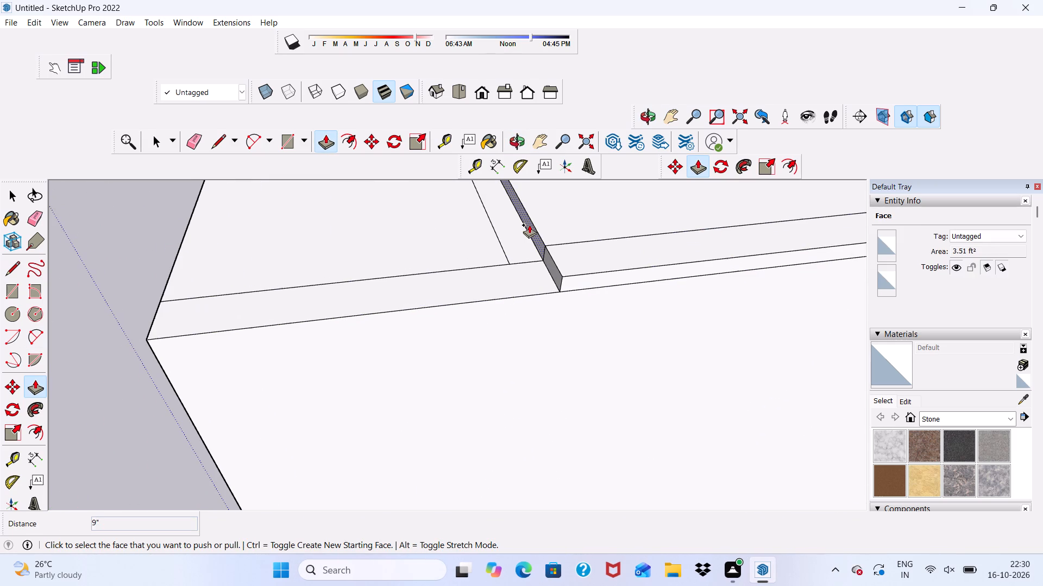
# Push/Pull the slab's front face and the end of its 9" side strip 5' 2 11/16" forward, flush with the open front.
pyautogui.click(529, 225)
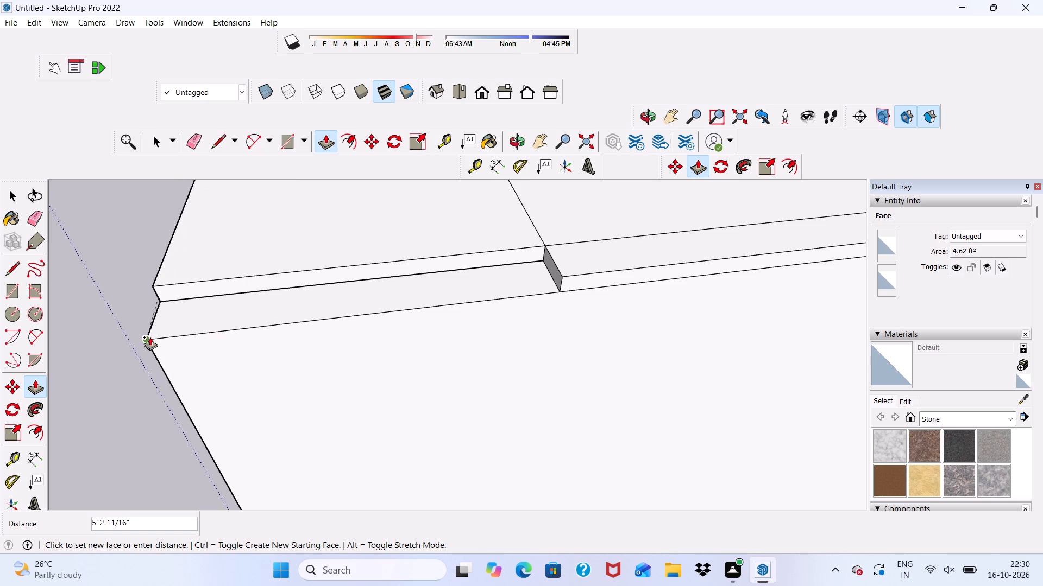
pyautogui.moveTo(173, 340); pyautogui.dragTo(424, 259, button='middle')
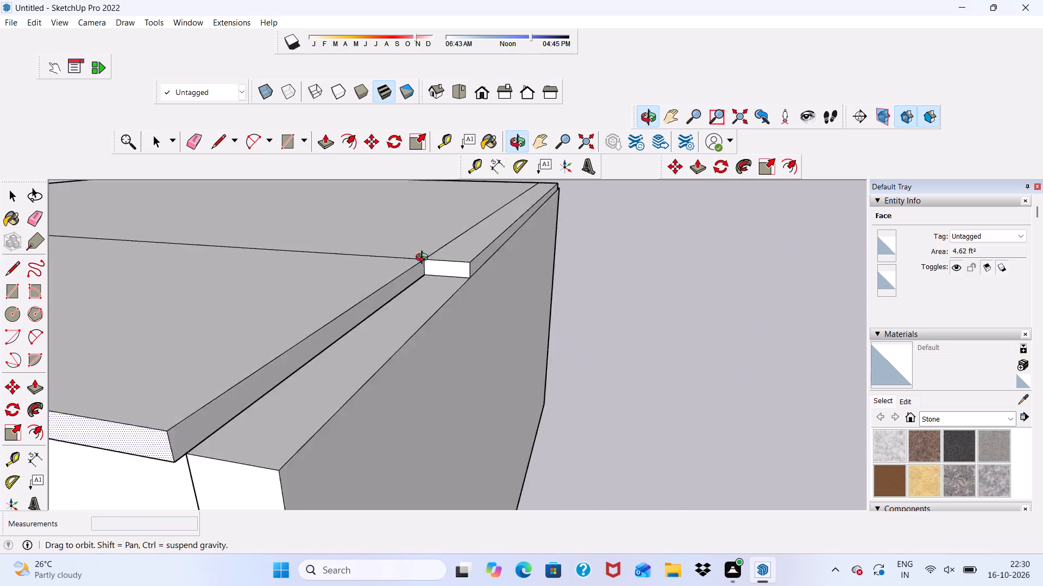
pyautogui.moveTo(424, 259); pyautogui.dragTo(445, 249, button='middle')
pyautogui.scroll(-1, 445, 249)
pyautogui.click(374, 404)
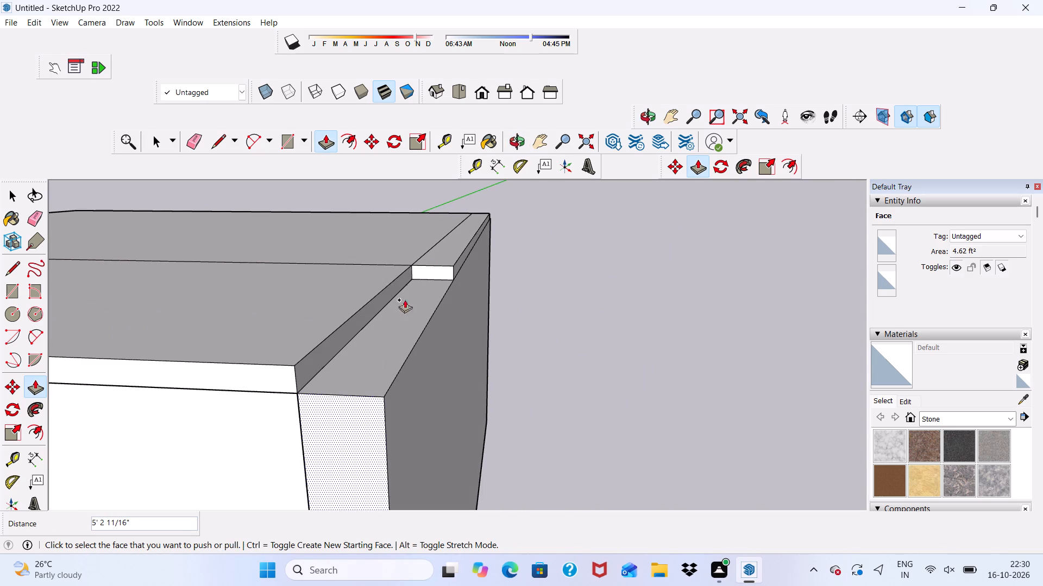
pyautogui.click(431, 274)
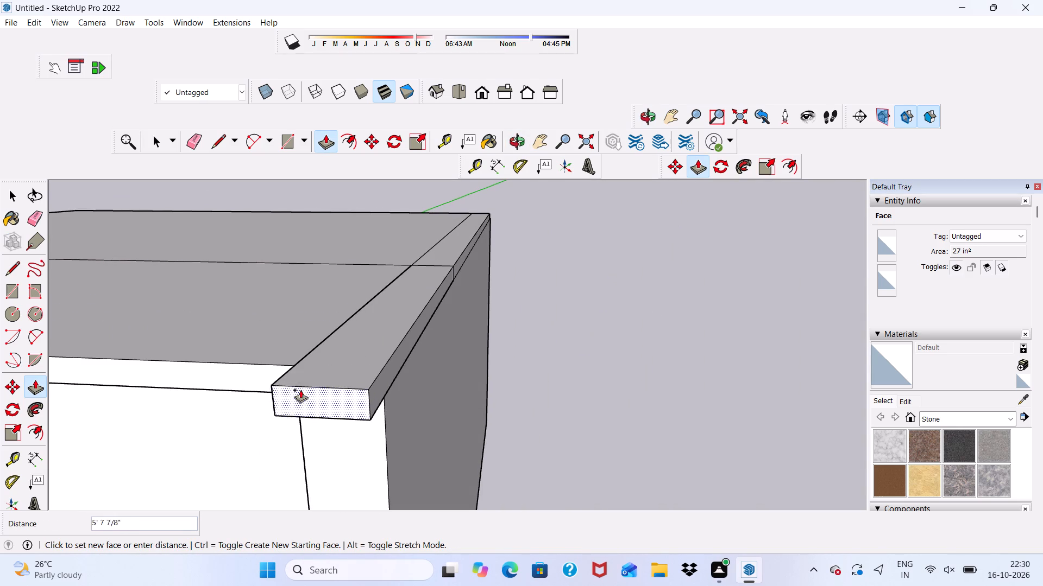
pyautogui.click(243, 366)
pyautogui.scroll(-14, 310, 336)
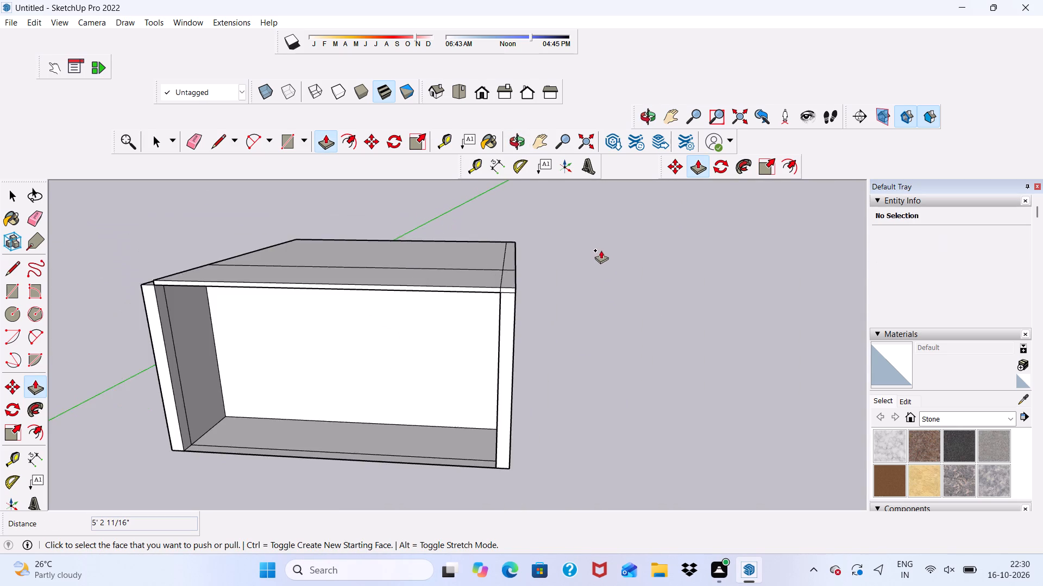
# Push/Pull both slab edge faces along the side wall nearest the green axis 9" outward over the wall top.
pyautogui.scroll(-4, 601, 250)
pyautogui.moveTo(495, 320); pyautogui.dragTo(728, 316, button='middle')
pyautogui.scroll(12, 249, 349)
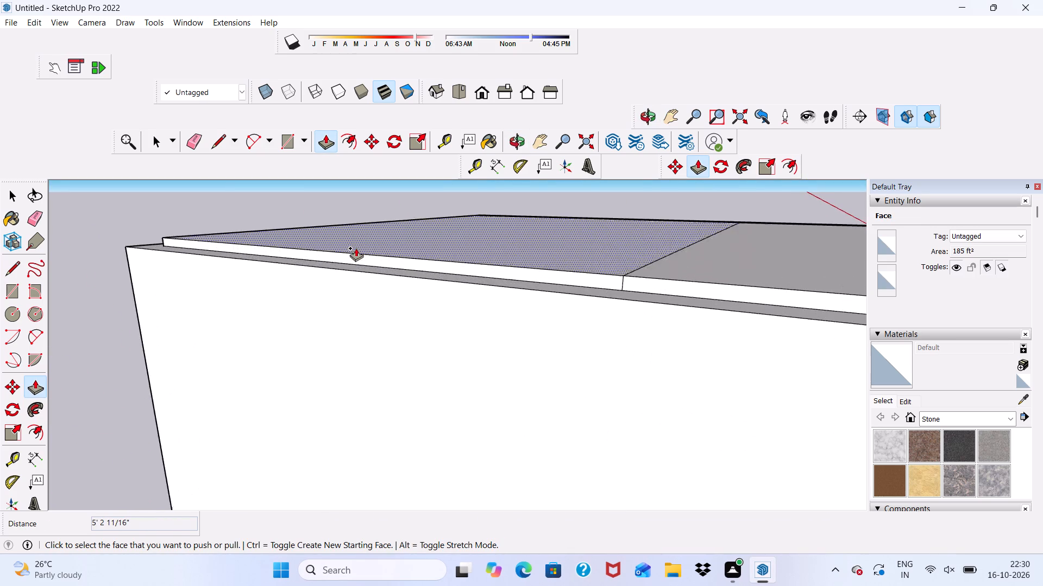
pyautogui.scroll(2, 356, 248)
pyautogui.click(341, 260)
pyautogui.click(403, 330)
pyautogui.scroll(-2, 343, 288)
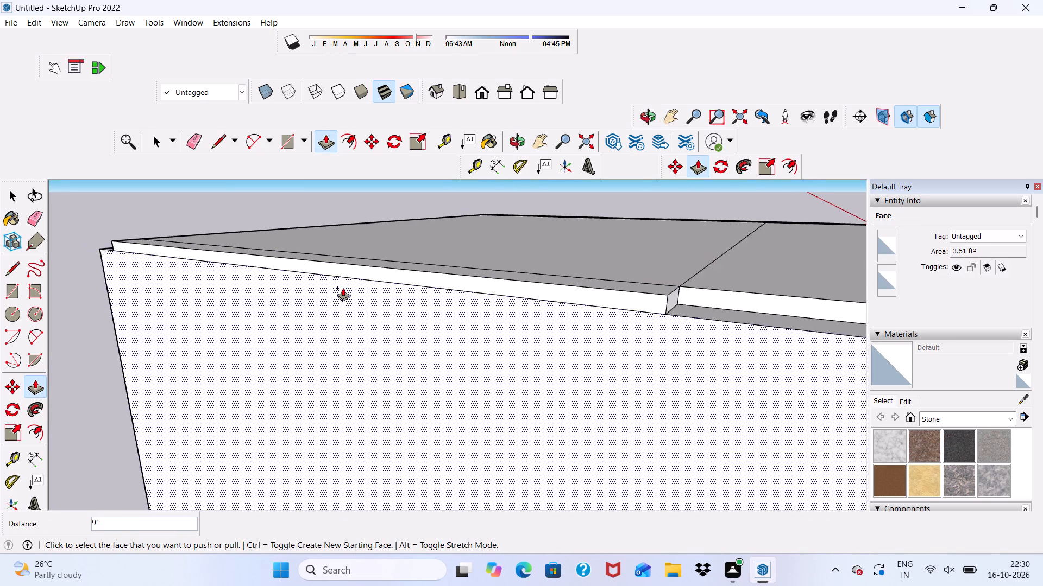
pyautogui.scroll(-6, 343, 288)
pyautogui.scroll(9, 593, 296)
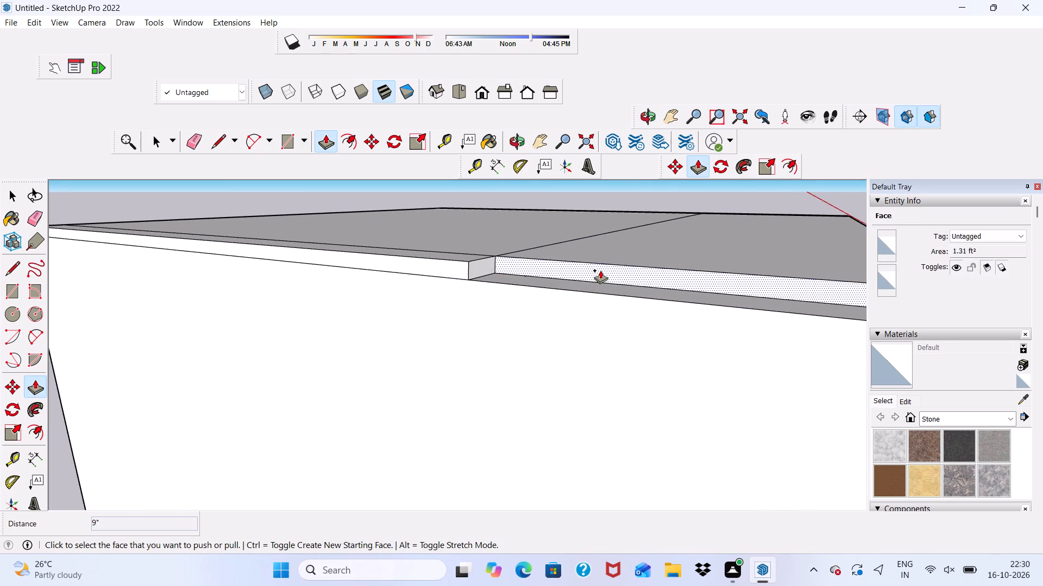
pyautogui.click(600, 270)
pyautogui.click(412, 266)
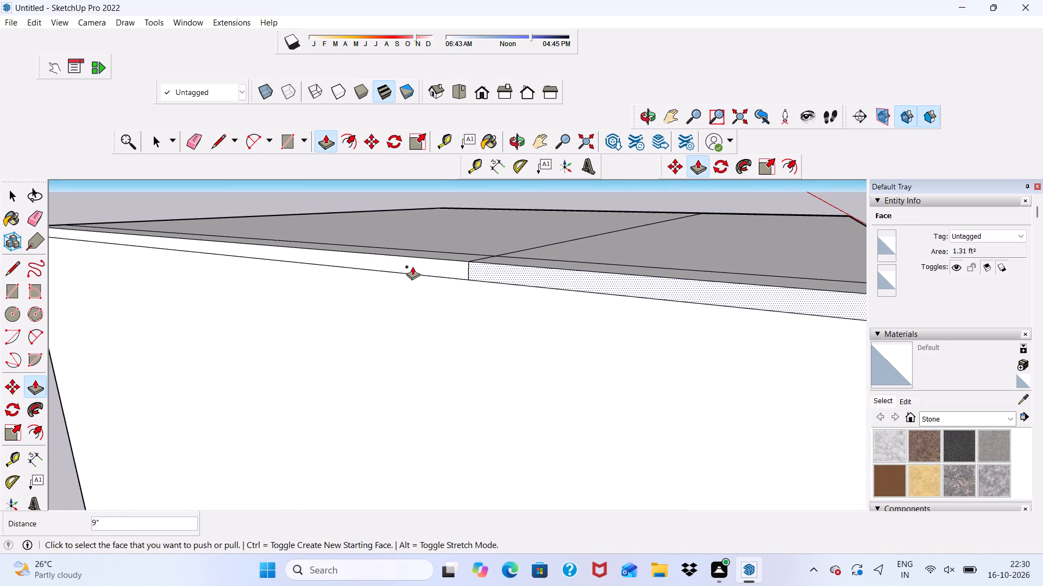
# Push/Pull the slab's rear edge face 9" outward over the rear wall.
pyautogui.scroll(-7, 398, 260)
pyautogui.moveTo(631, 259); pyautogui.dragTo(620, 309, button='middle')
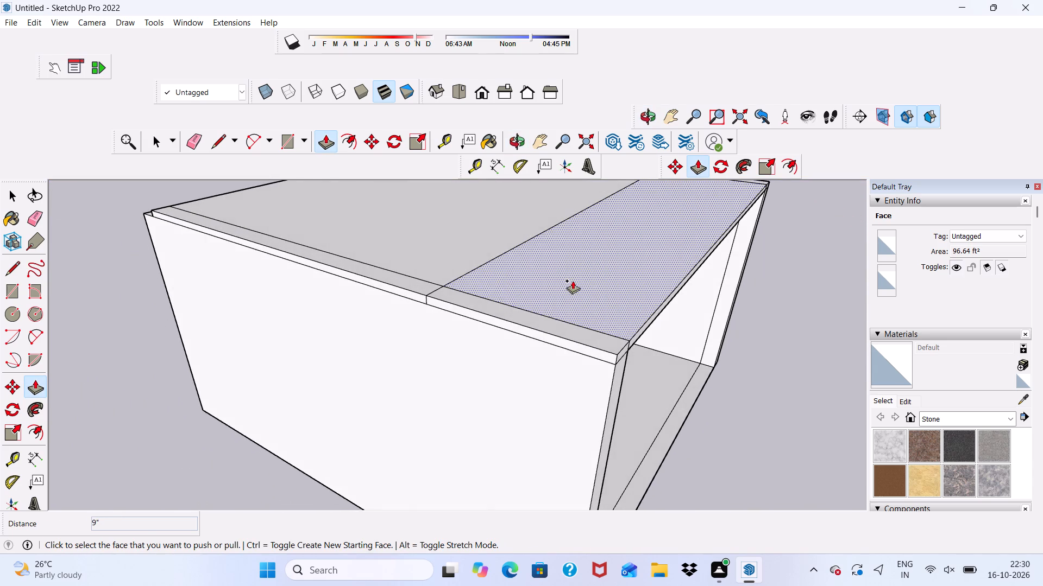
pyautogui.scroll(-6, 573, 281)
pyautogui.scroll(-2, 429, 281)
pyautogui.moveTo(424, 283); pyautogui.dragTo(644, 296, button='middle')
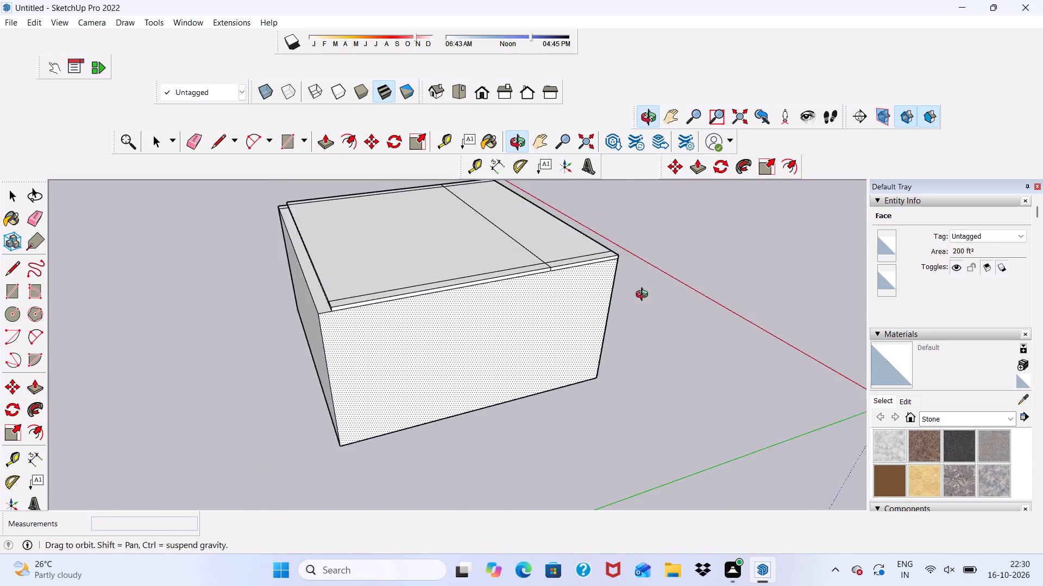
pyautogui.moveTo(644, 296); pyautogui.dragTo(648, 296, button='middle')
pyautogui.scroll(13, 270, 346)
pyautogui.scroll(1, 373, 263)
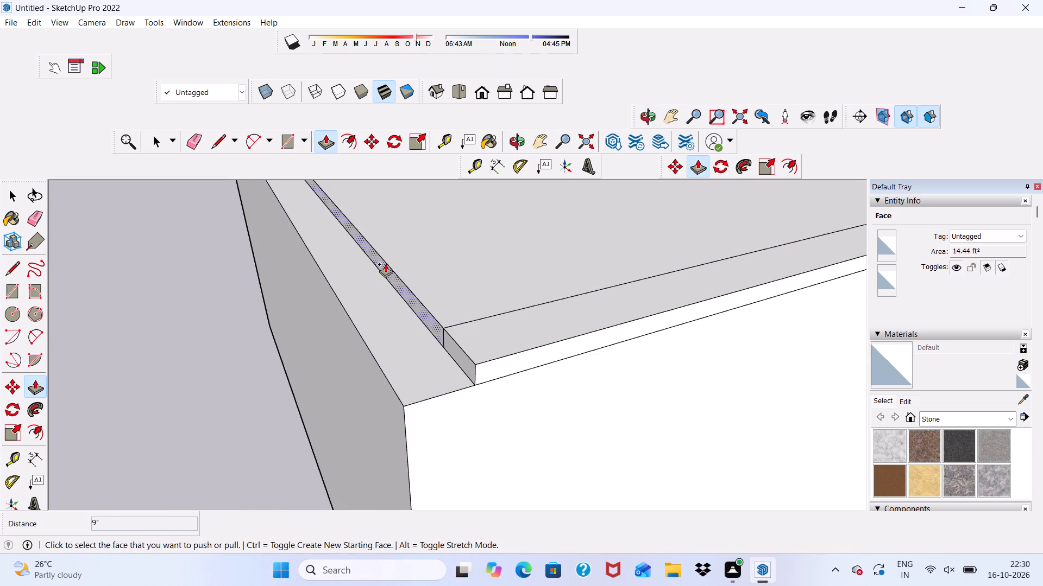
pyautogui.scroll(1, 382, 267)
pyautogui.click(382, 267)
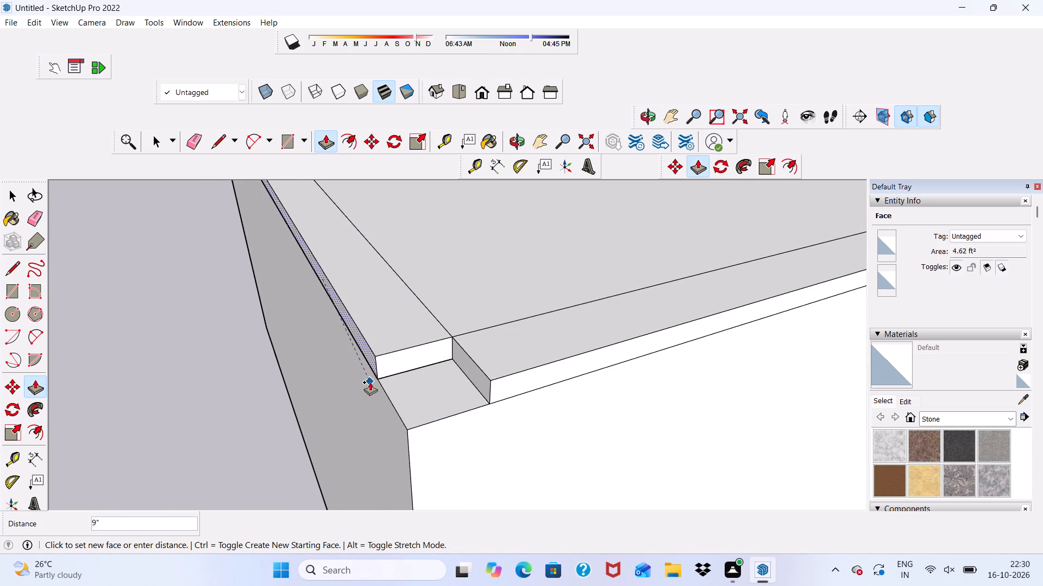
pyautogui.click(370, 382)
# Fill the notches at the slab's two rear corners by Push/Pulling a small end face 9" at each corner.
pyautogui.click(453, 358)
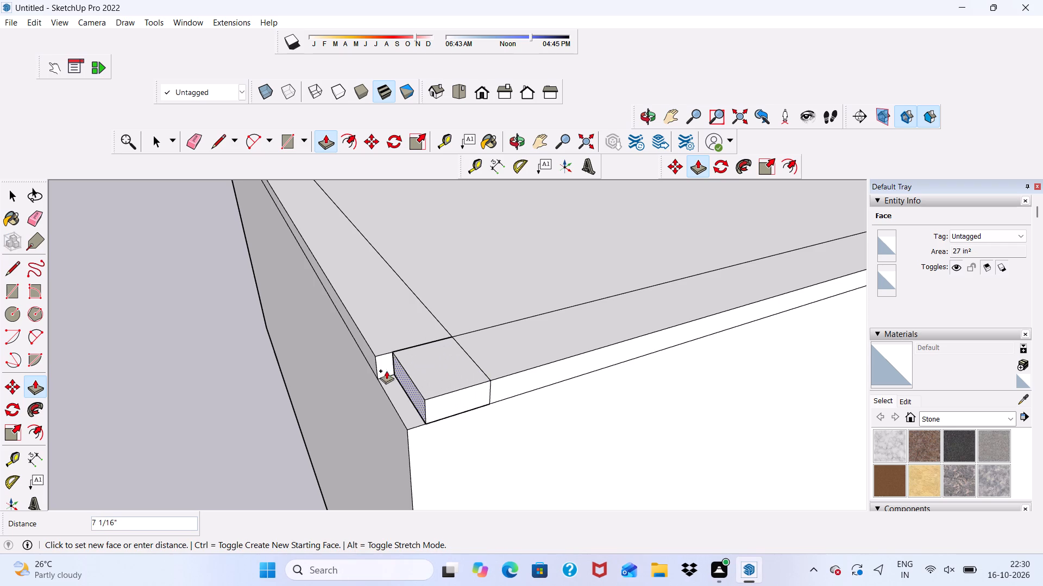
pyautogui.click(370, 344)
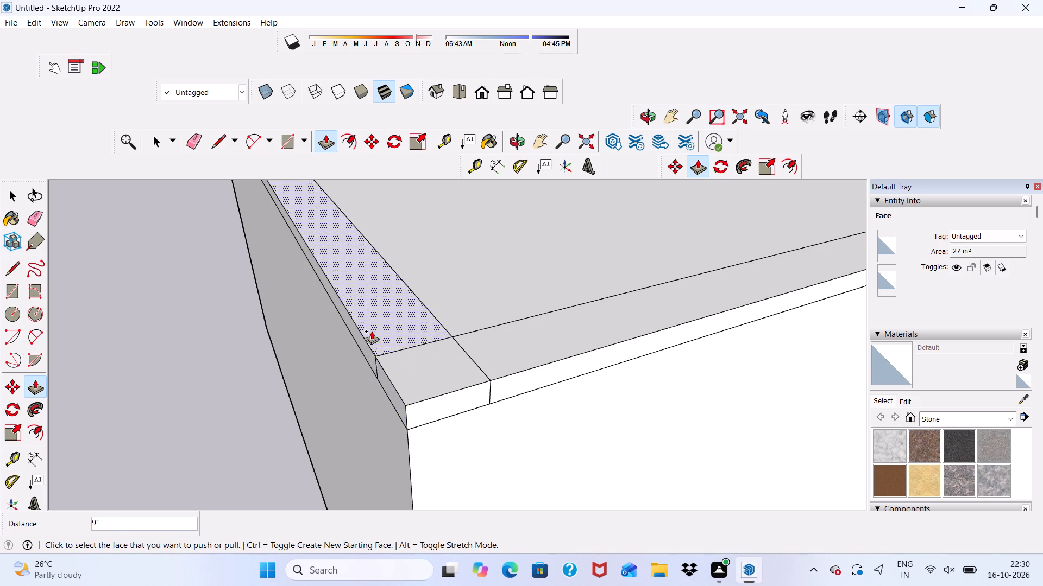
pyautogui.scroll(-20, 369, 293)
pyautogui.scroll(-4, 338, 325)
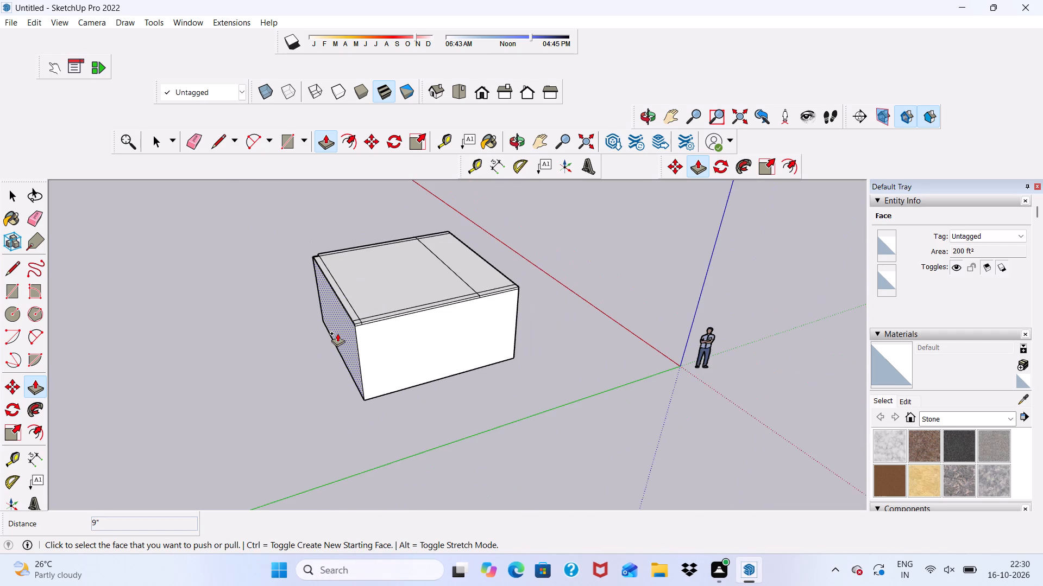
pyautogui.scroll(4, 337, 333)
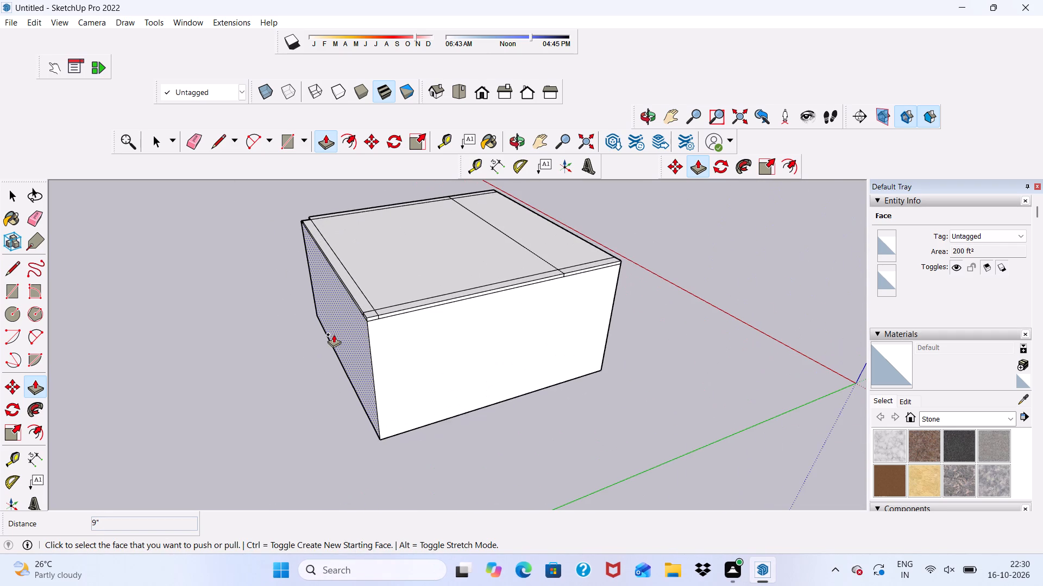
pyautogui.moveTo(333, 336); pyautogui.dragTo(615, 327, button='middle')
pyautogui.scroll(2, 392, 262)
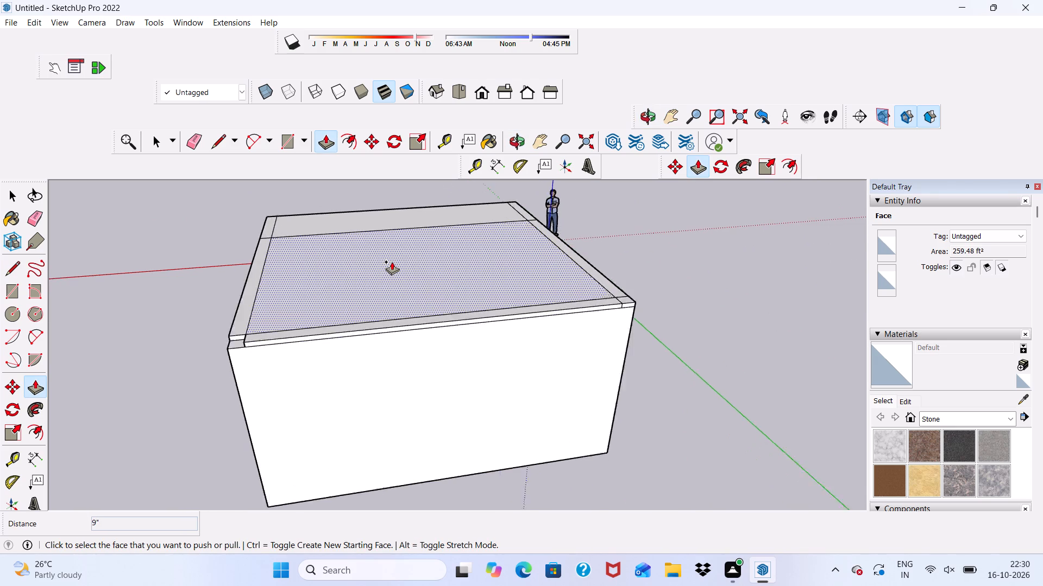
pyautogui.scroll(2, 392, 262)
pyautogui.scroll(-2, 392, 262)
pyautogui.moveTo(292, 327); pyautogui.dragTo(513, 301, button='middle')
pyautogui.scroll(9, 598, 323)
pyautogui.click(536, 351)
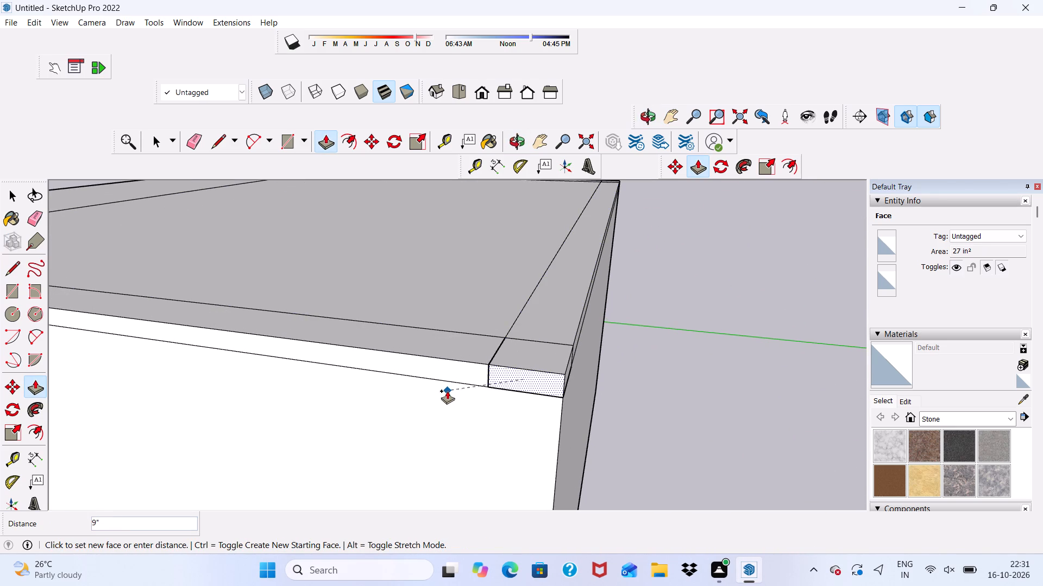
pyautogui.click(445, 377)
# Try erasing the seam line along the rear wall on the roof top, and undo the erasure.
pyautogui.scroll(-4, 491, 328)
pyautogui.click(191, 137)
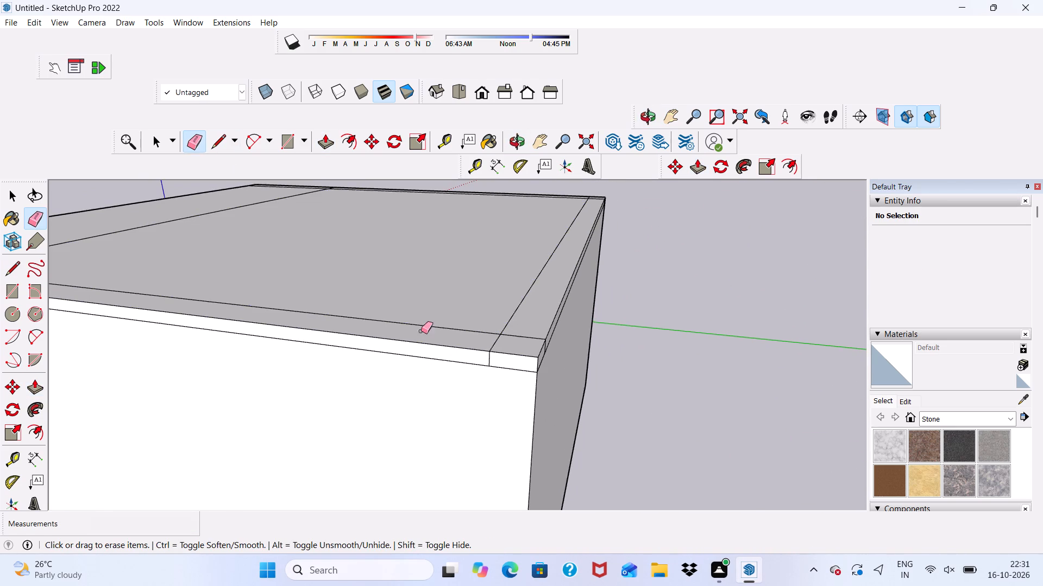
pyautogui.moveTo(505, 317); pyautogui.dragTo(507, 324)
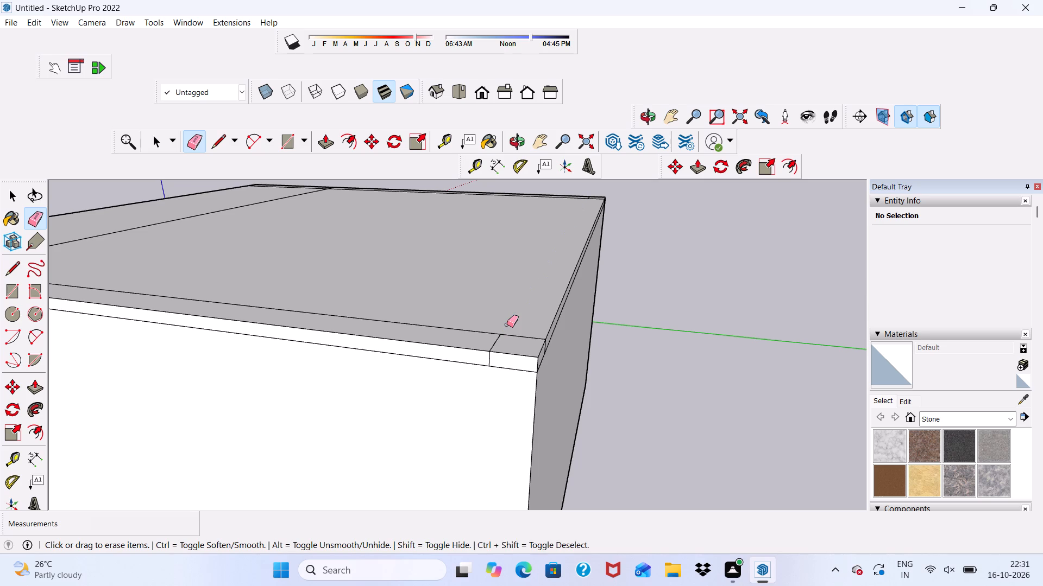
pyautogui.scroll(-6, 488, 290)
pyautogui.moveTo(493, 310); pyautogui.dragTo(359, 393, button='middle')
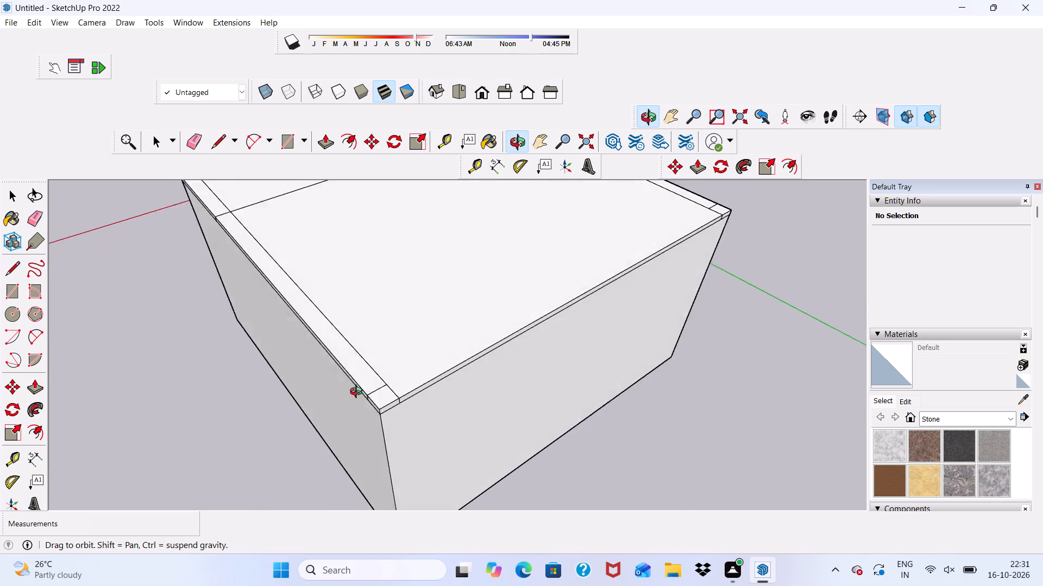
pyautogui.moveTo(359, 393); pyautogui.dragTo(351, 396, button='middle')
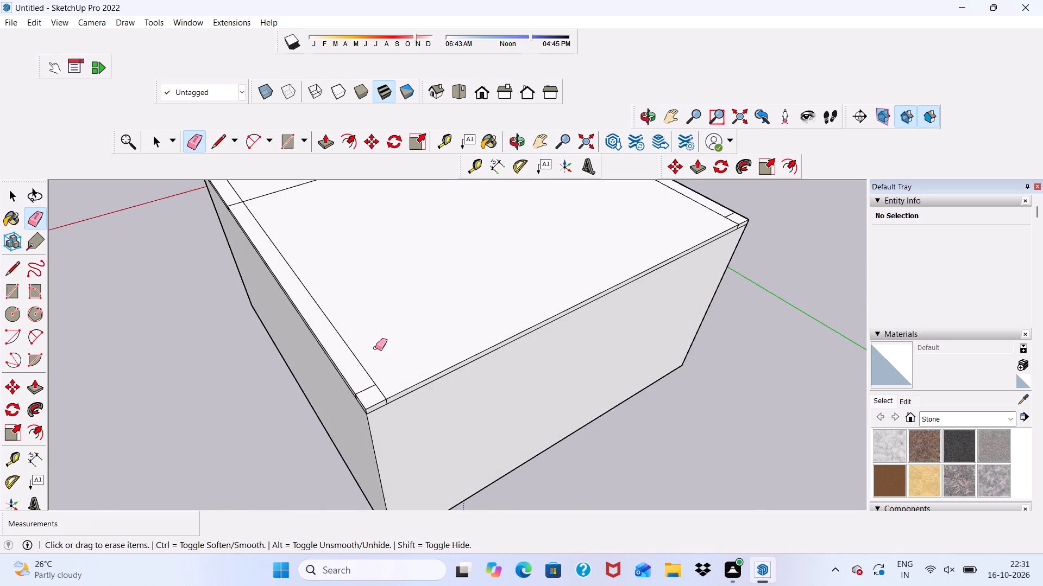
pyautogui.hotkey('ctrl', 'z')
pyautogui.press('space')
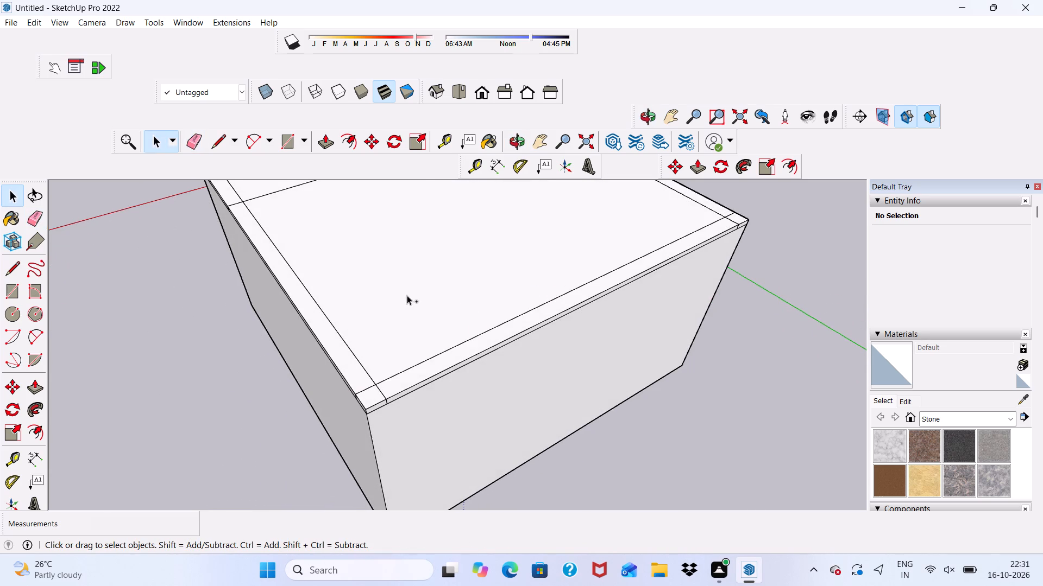
# Place a guide line across the roof 6" in front of the existing partition line, using the Tape Measure.
pyautogui.keyDown('ctrl'); pyautogui.keyDown('alt'); pyautogui.scroll(-5, 407, 295); pyautogui.keyUp('alt'); pyautogui.keyUp('ctrl')
pyautogui.press('space')
pyautogui.scroll(3, 408, 149)
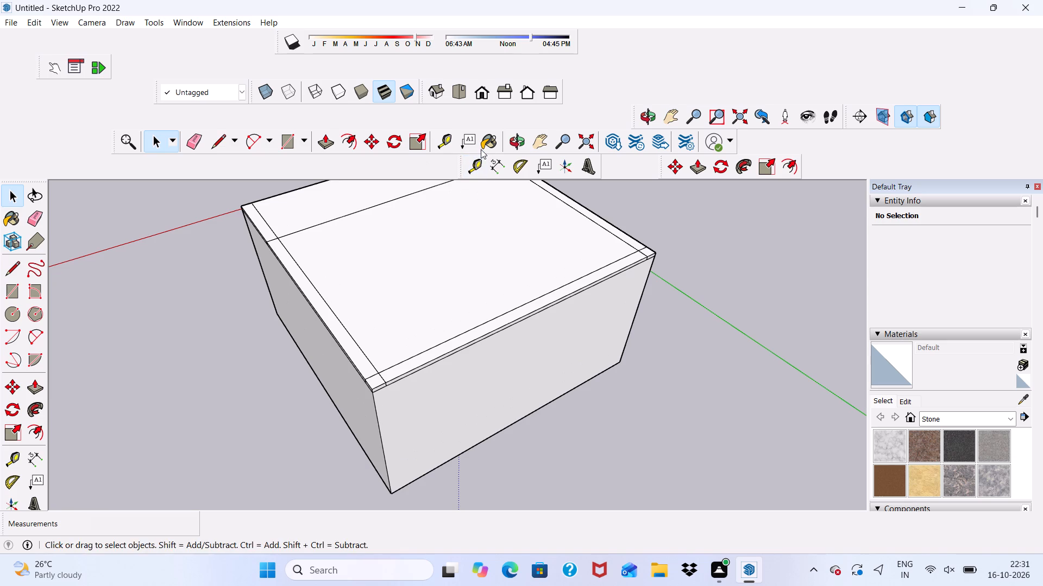
pyautogui.click(476, 163)
pyautogui.scroll(-5, 312, 252)
pyautogui.moveTo(273, 320); pyautogui.dragTo(707, 332, button='middle')
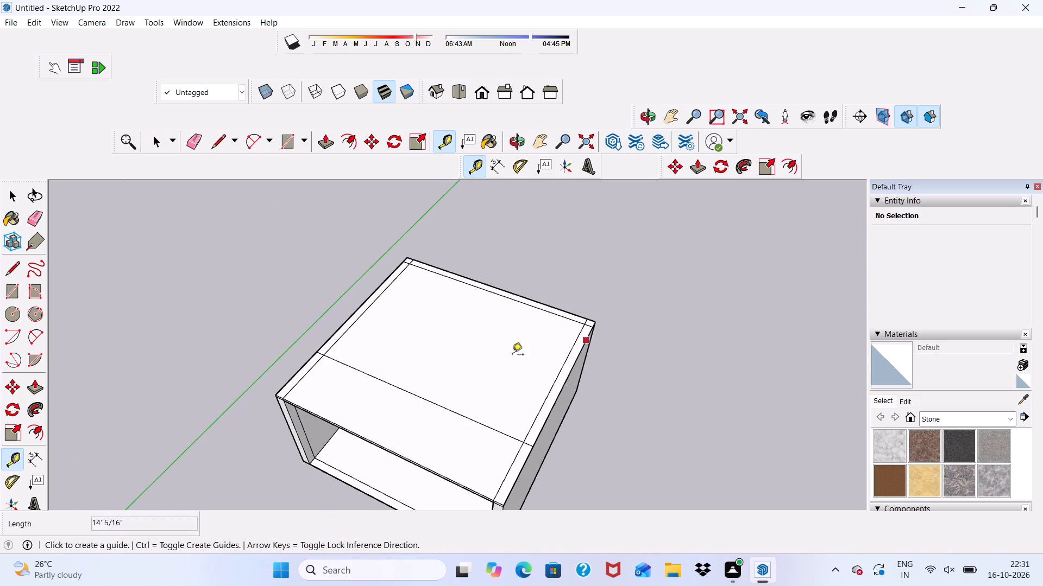
pyautogui.scroll(4, 386, 375)
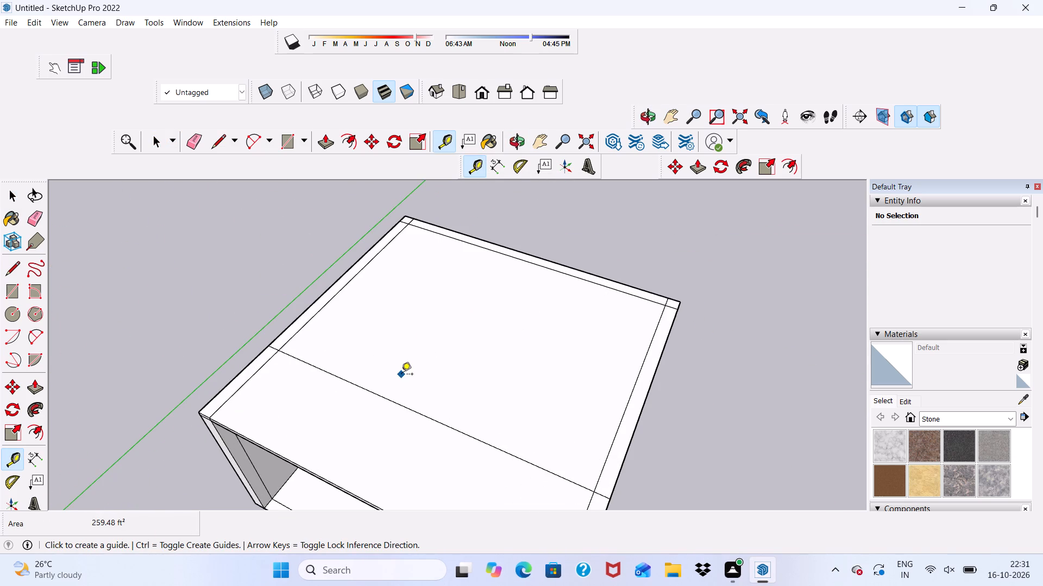
pyautogui.scroll(2, 401, 375)
pyautogui.click(384, 403)
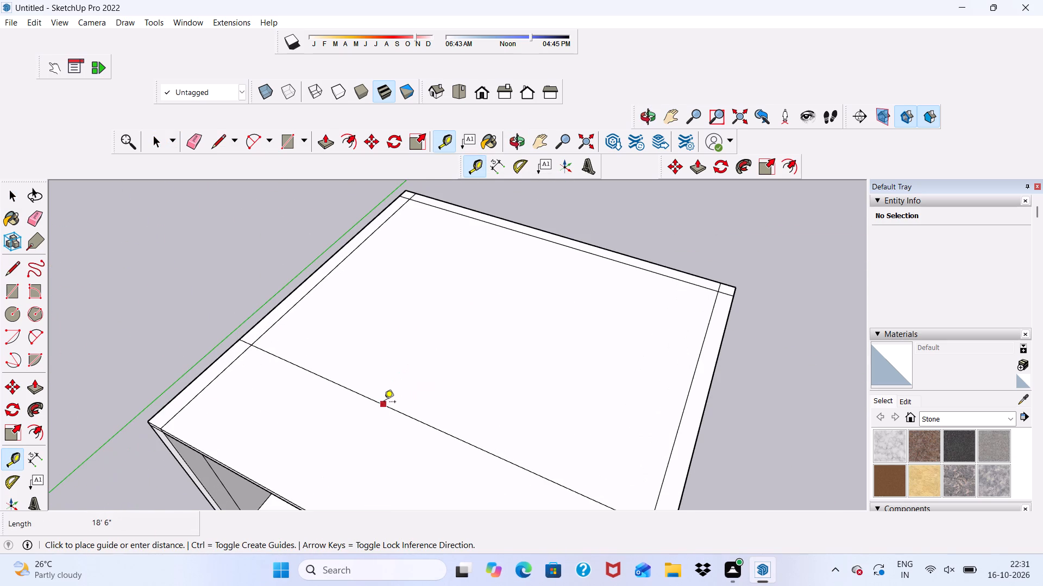
pyautogui.write('6"')
pyautogui.press('Return')
pyautogui.press('space')
pyautogui.press('space')
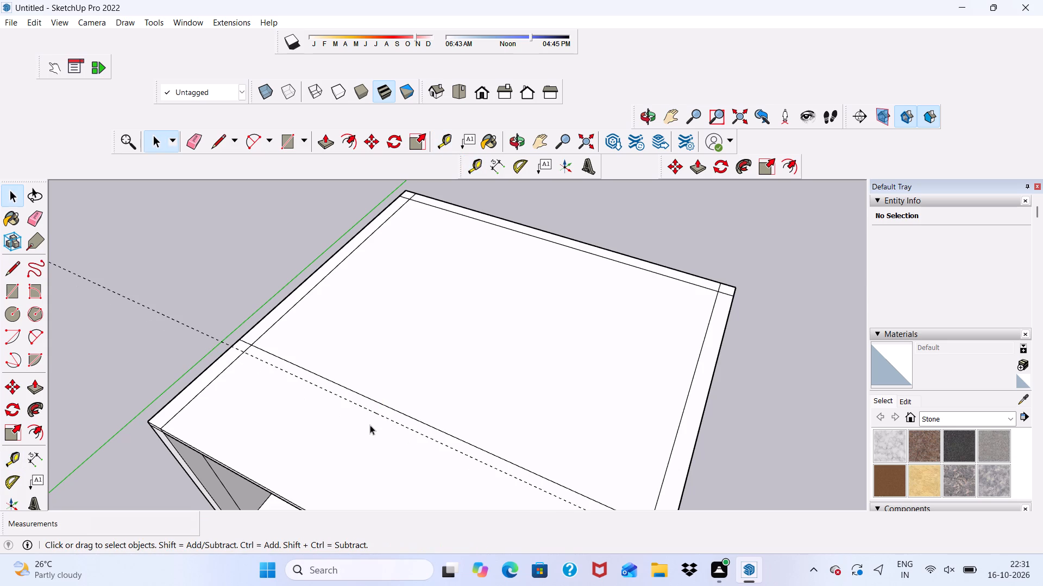
pyautogui.press('space')
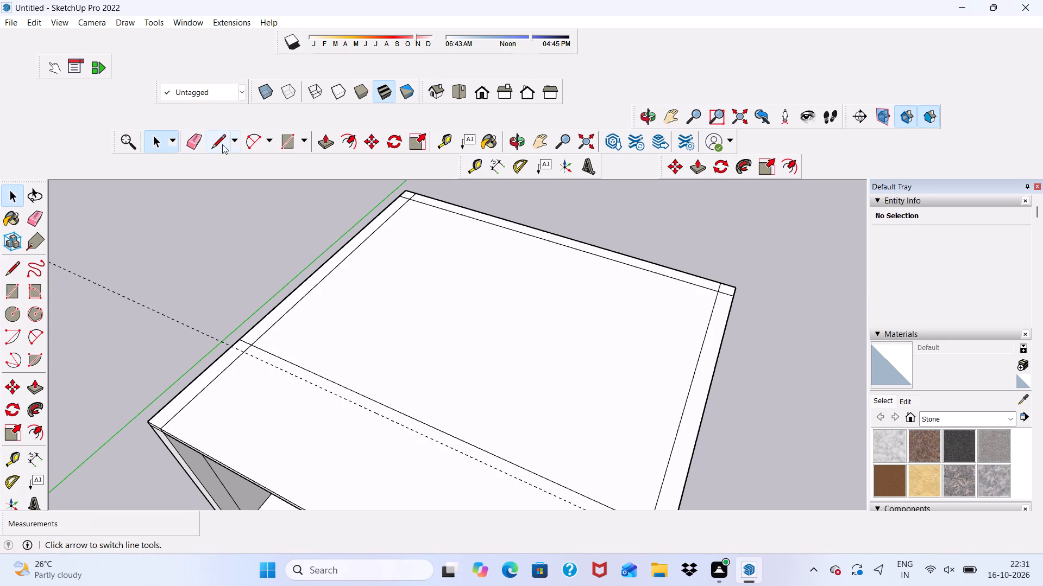
# Draw a 20' line along the guide across the full width of the roof, parallel to the partition line.
pyautogui.click(215, 145)
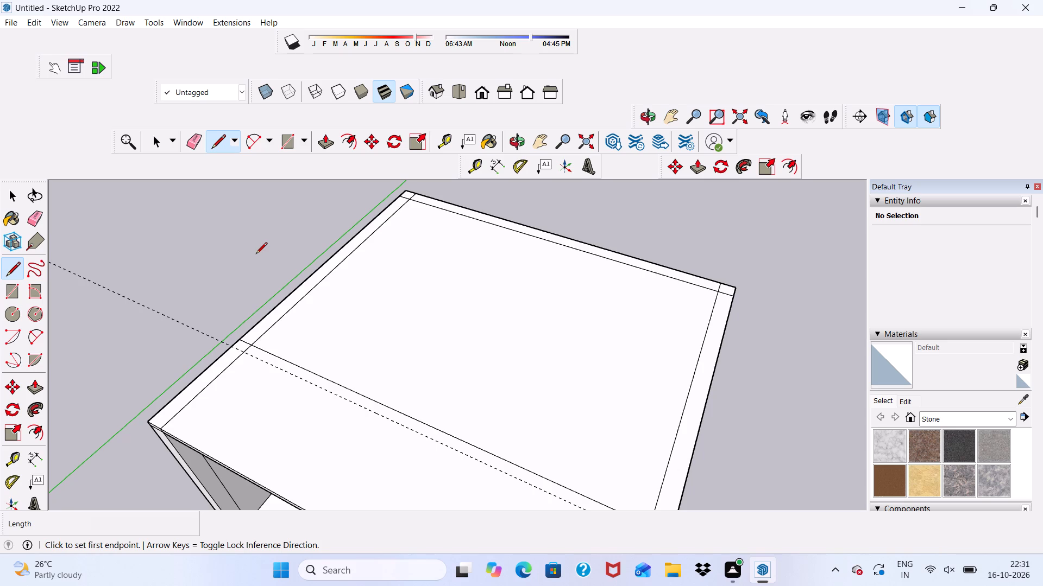
pyautogui.scroll(-4, 311, 226)
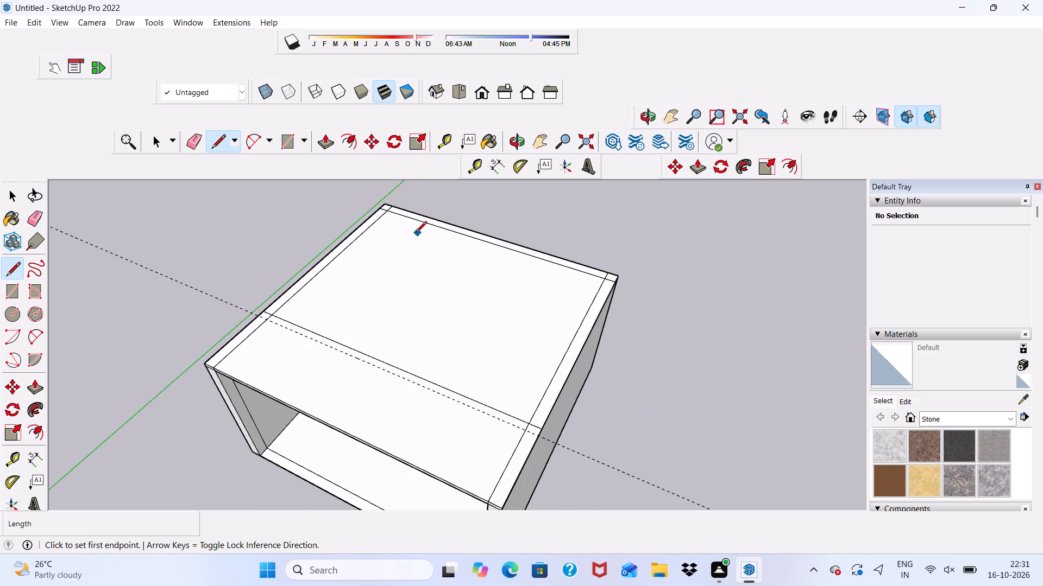
pyautogui.moveTo(374, 355); pyautogui.dragTo(484, 362, button='middle')
pyautogui.scroll(-1, 484, 362)
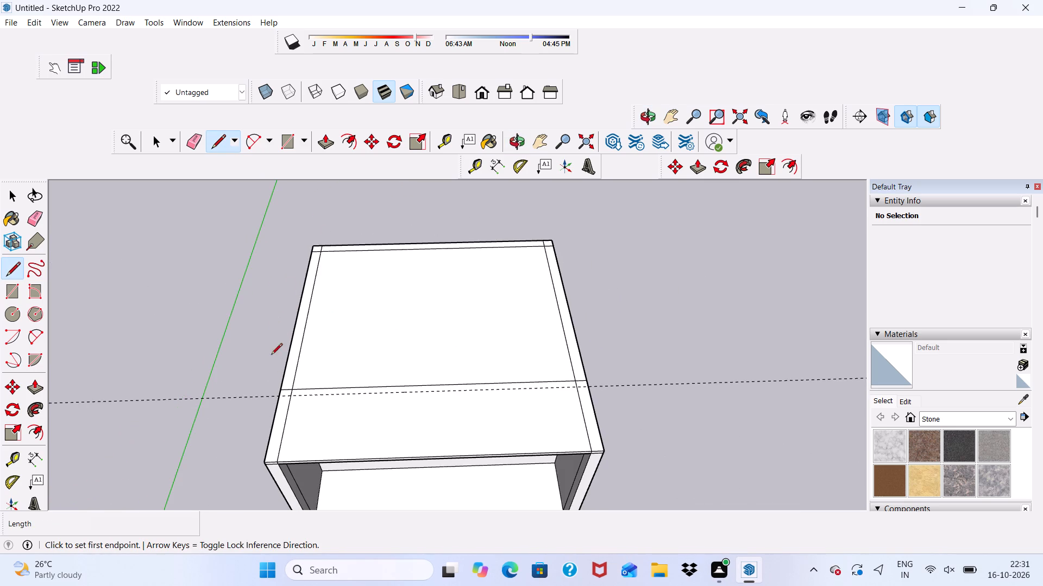
pyautogui.scroll(9, 278, 409)
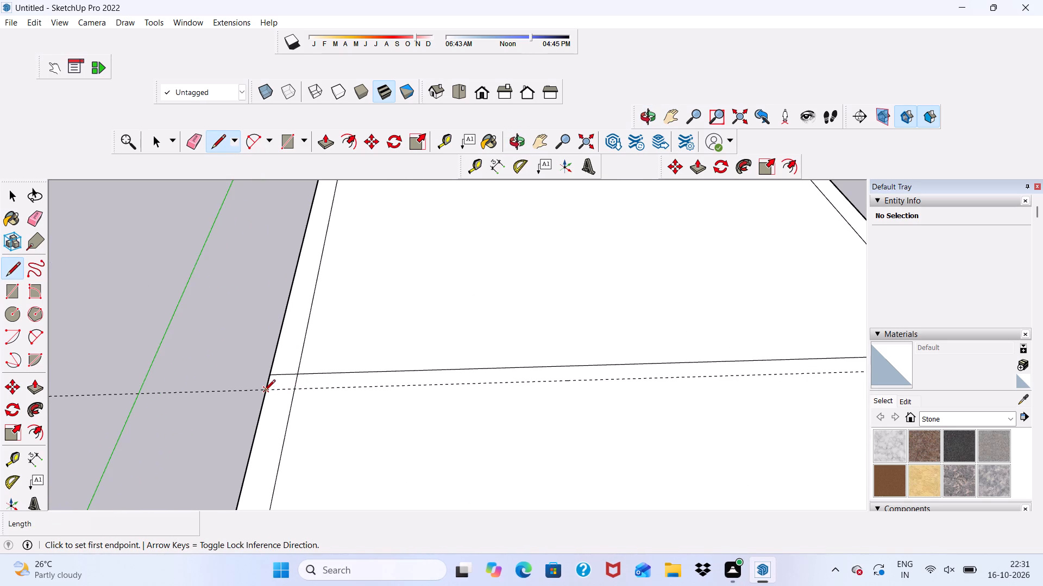
pyautogui.click(264, 392)
pyautogui.scroll(-5, 467, 358)
pyautogui.scroll(-3, 327, 305)
pyautogui.scroll(5, 707, 353)
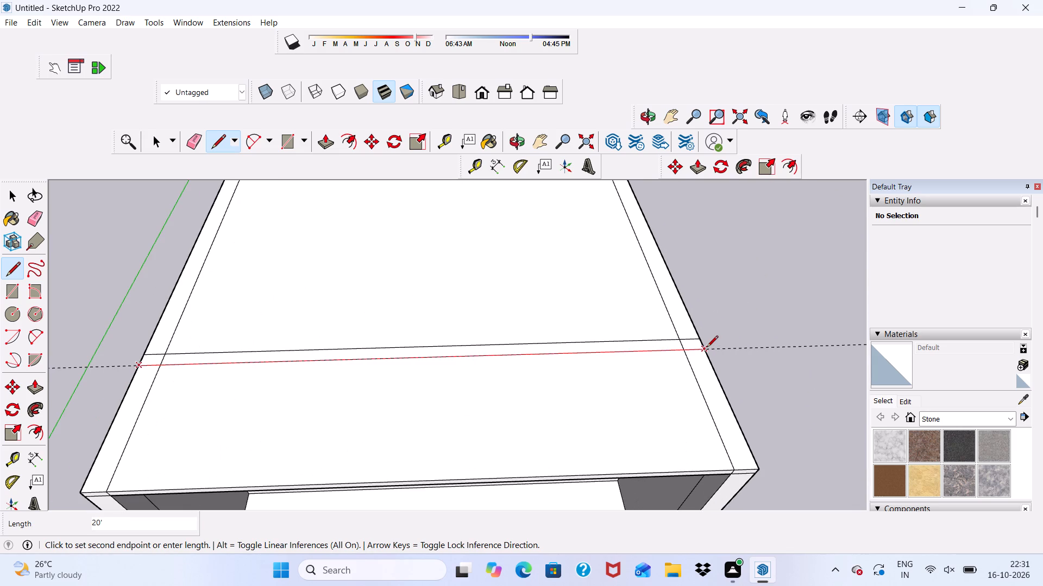
pyautogui.click(707, 347)
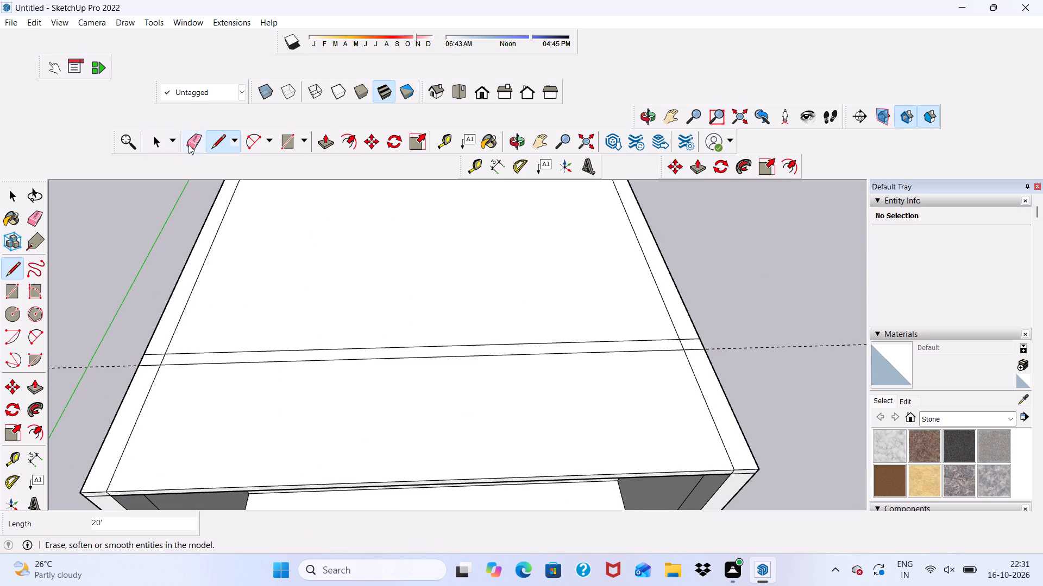
# Erase the guide line running across the roof.
pyautogui.click(194, 143)
pyautogui.moveTo(131, 362); pyautogui.dragTo(123, 368)
pyautogui.click(123, 368)
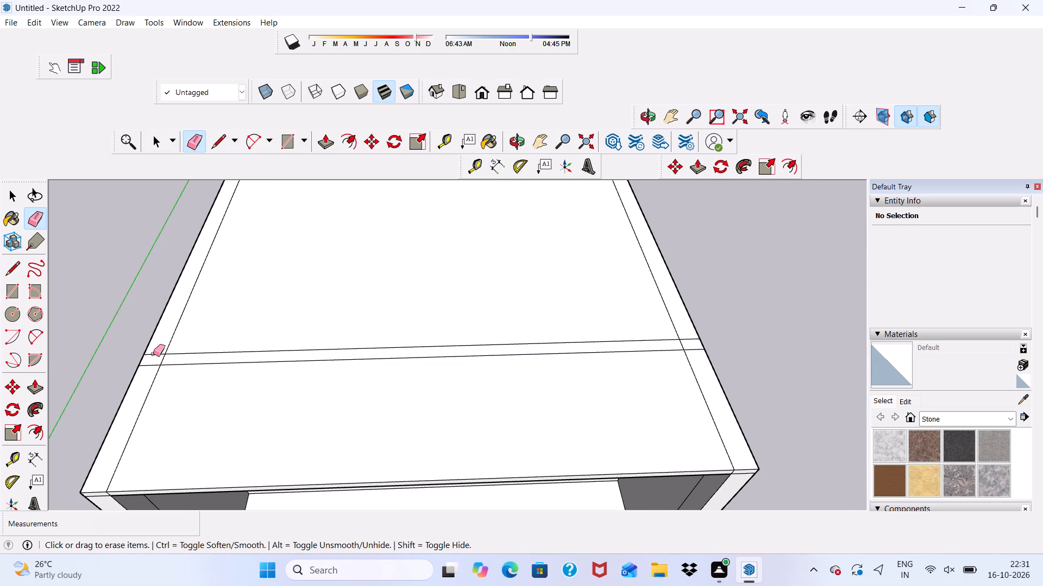
# Erase the crossing line segments where the partition strip meets the left side-wall strip, as seen from the open front.
pyautogui.scroll(10, 152, 374)
pyautogui.moveTo(159, 317); pyautogui.dragTo(149, 365)
pyautogui.scroll(-12, 142, 310)
pyautogui.scroll(-4, 278, 310)
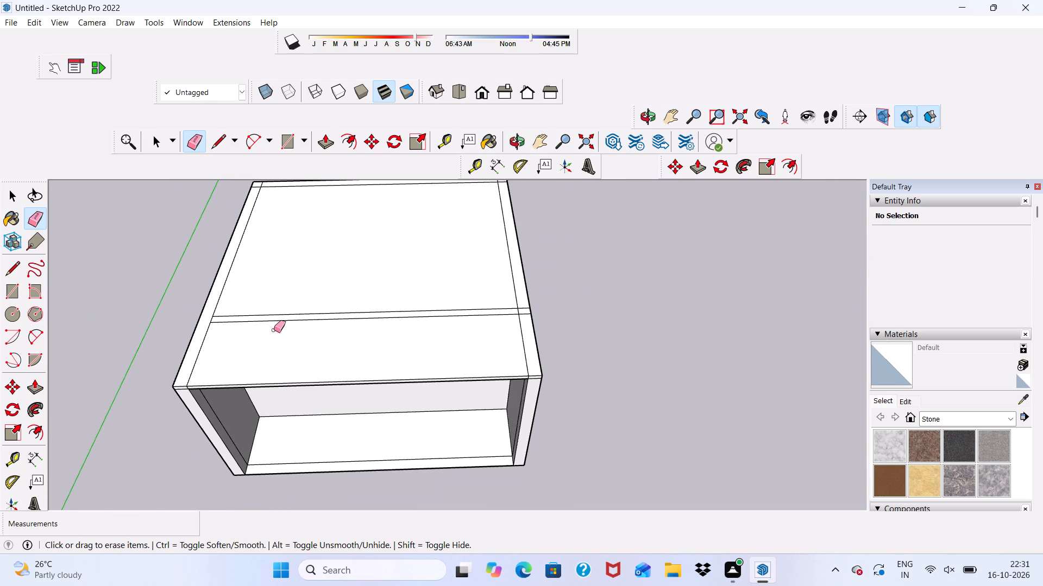
pyautogui.moveTo(274, 330); pyautogui.dragTo(259, 365, button='middle')
pyautogui.scroll(10, 221, 322)
pyautogui.click(203, 315)
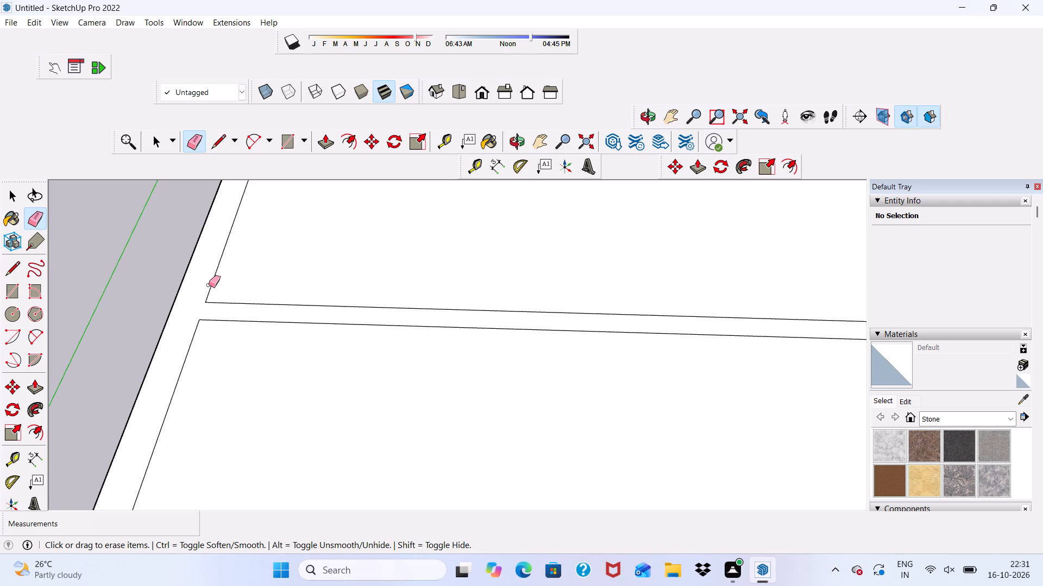
# Erase the crossing line segments where the partition strip meets the right side-wall strip.
pyautogui.scroll(-11, 203, 81)
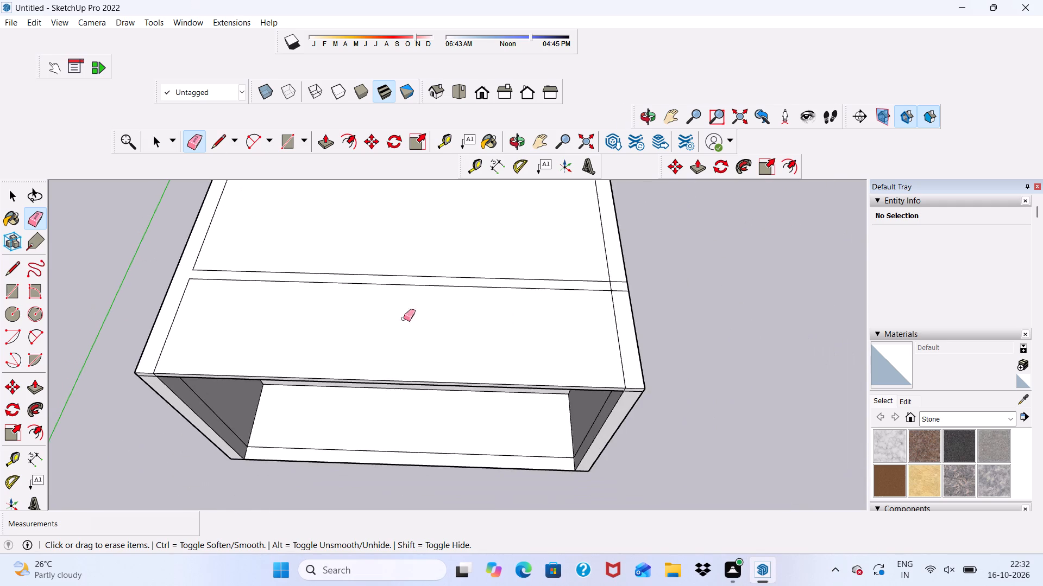
pyautogui.scroll(11, 612, 305)
pyautogui.moveTo(566, 259); pyautogui.dragTo(564, 283)
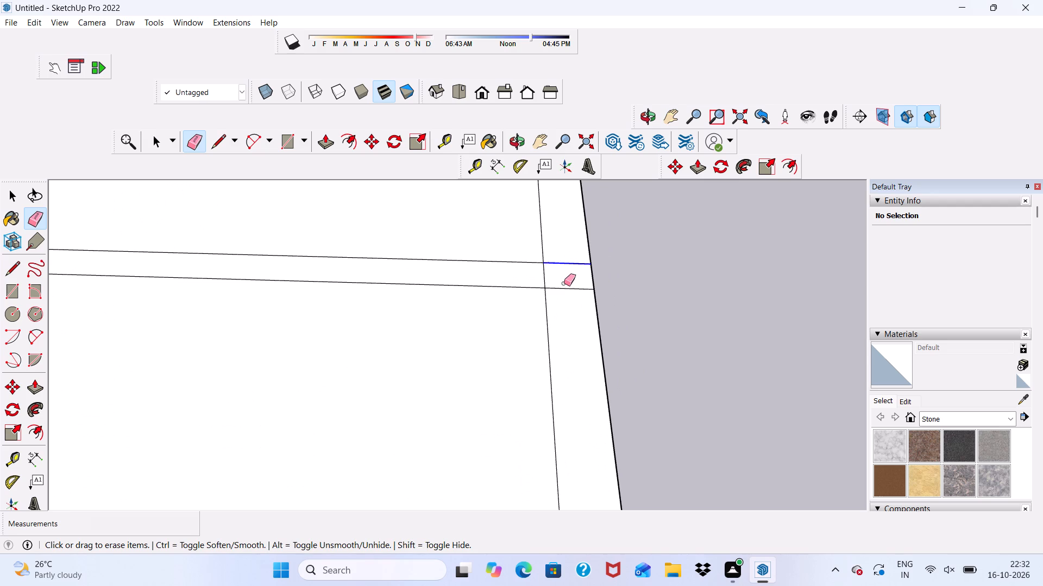
pyautogui.moveTo(564, 283); pyautogui.dragTo(563, 286)
pyautogui.click(559, 291)
pyautogui.click(560, 289)
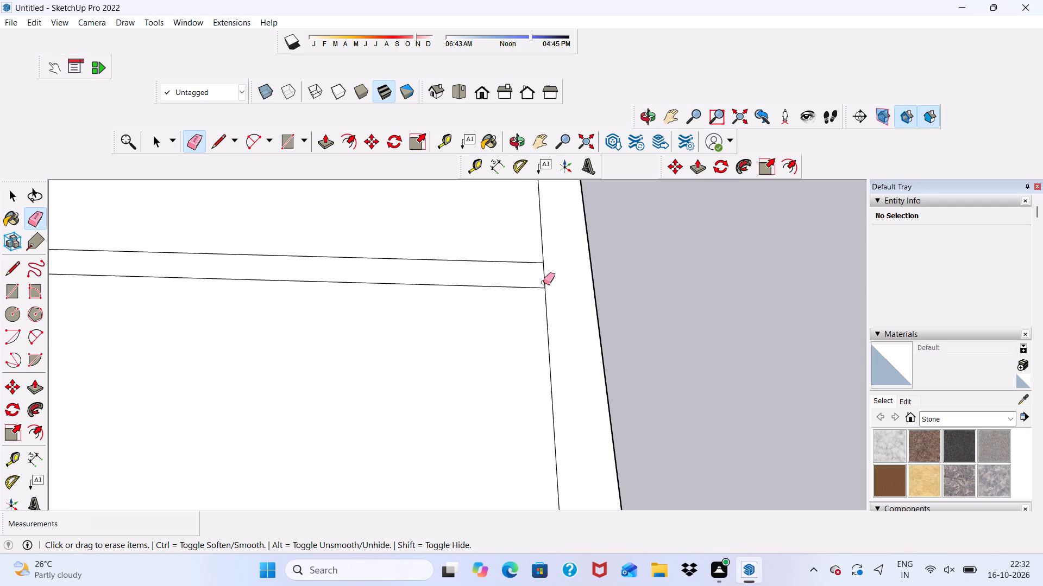
pyautogui.scroll(6, 543, 282)
pyautogui.moveTo(538, 272); pyautogui.dragTo(557, 260)
pyautogui.scroll(-13, 557, 260)
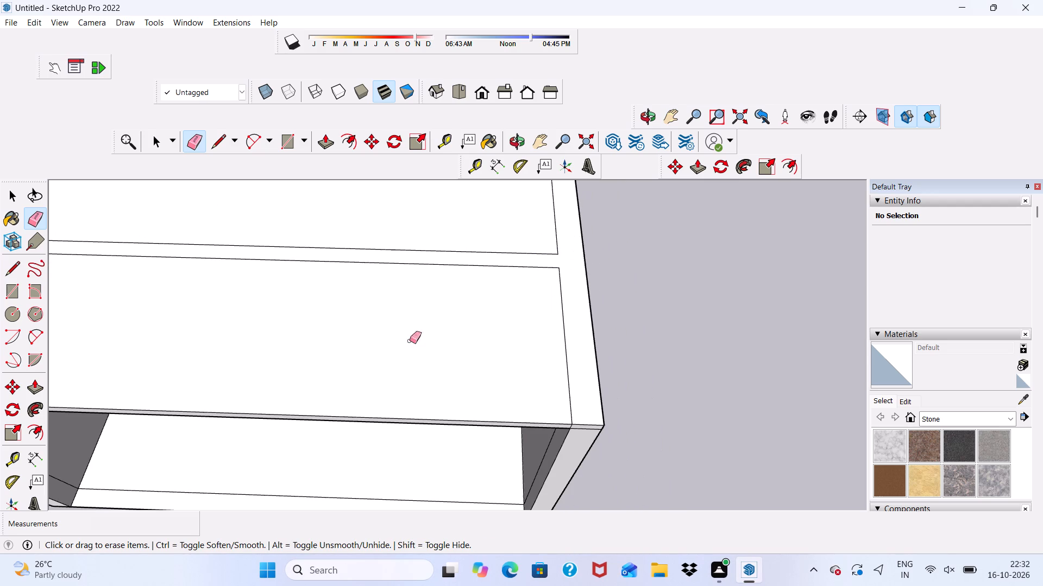
# Draw a 9" line across the front end of the right side-wall strip on the roof top.
pyautogui.click(221, 141)
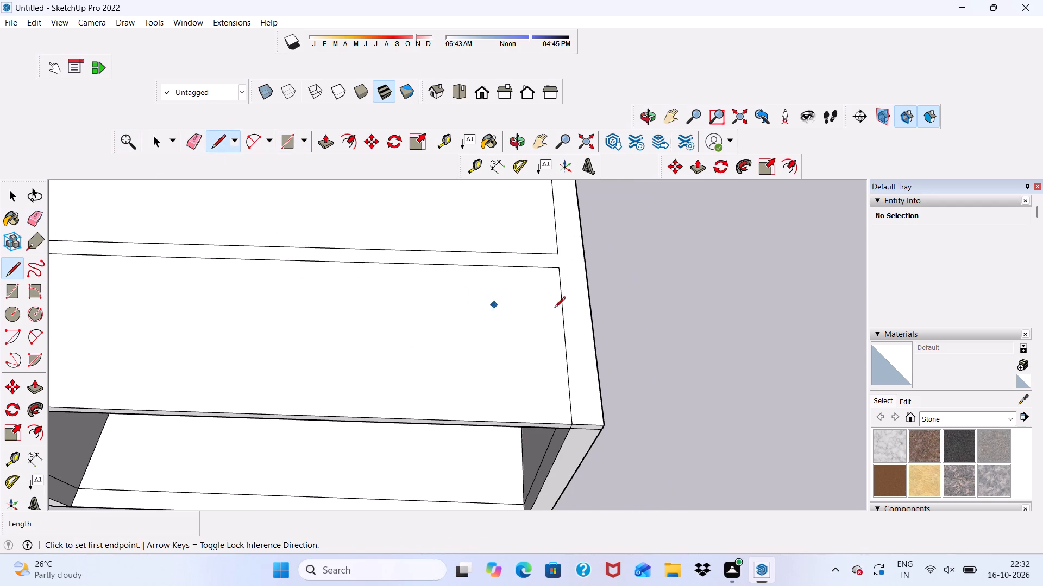
pyautogui.scroll(-2, 606, 333)
pyautogui.scroll(4, 581, 408)
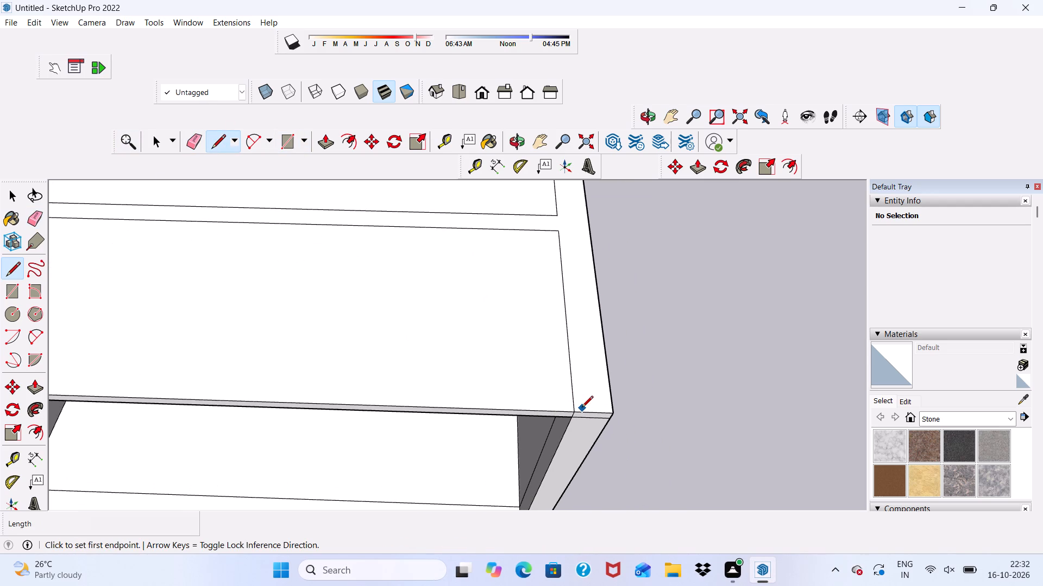
pyautogui.scroll(7, 582, 408)
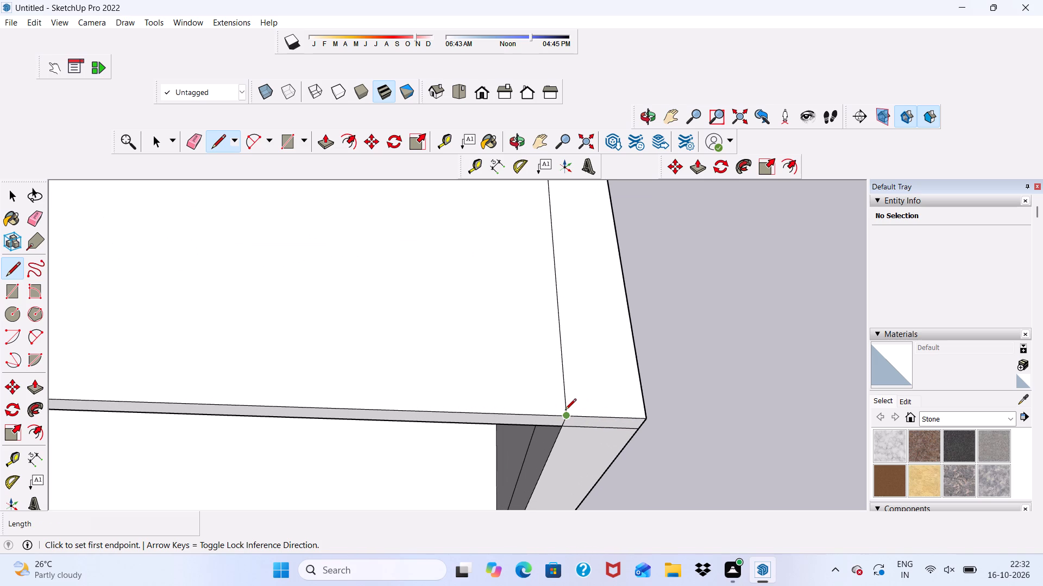
pyautogui.click(566, 411)
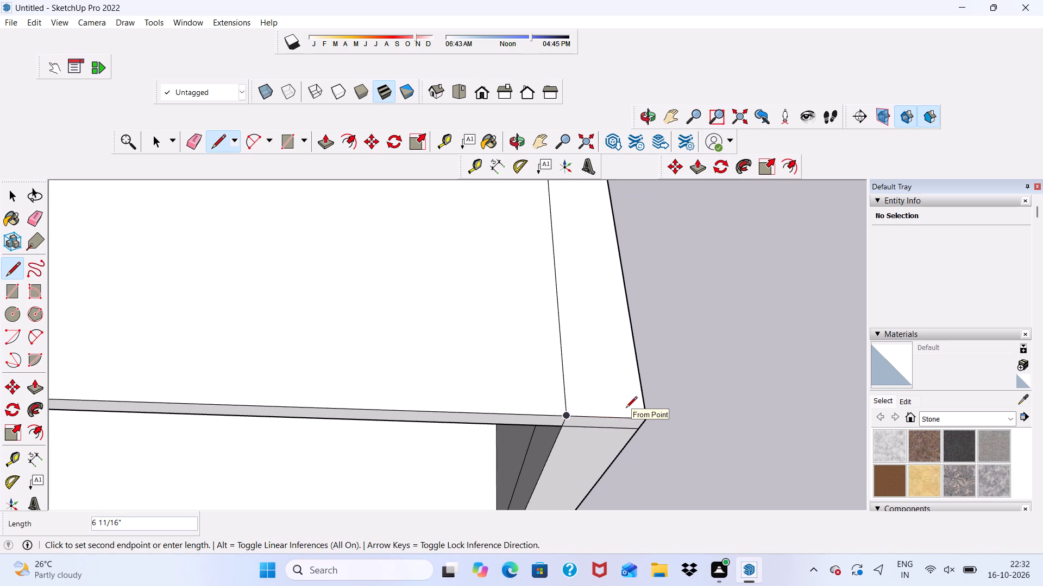
pyautogui.click(644, 418)
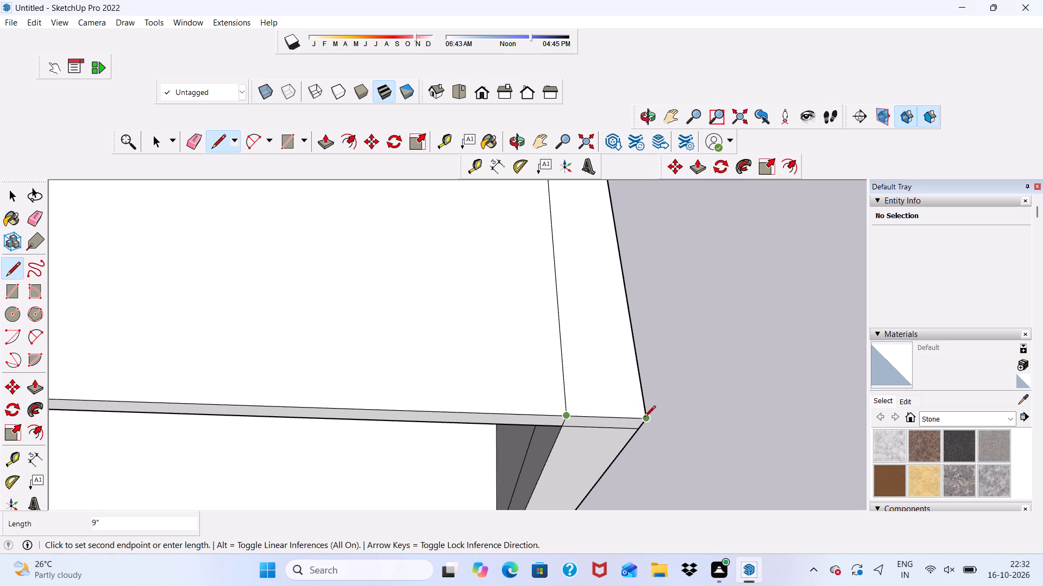
pyautogui.scroll(-18, 537, 387)
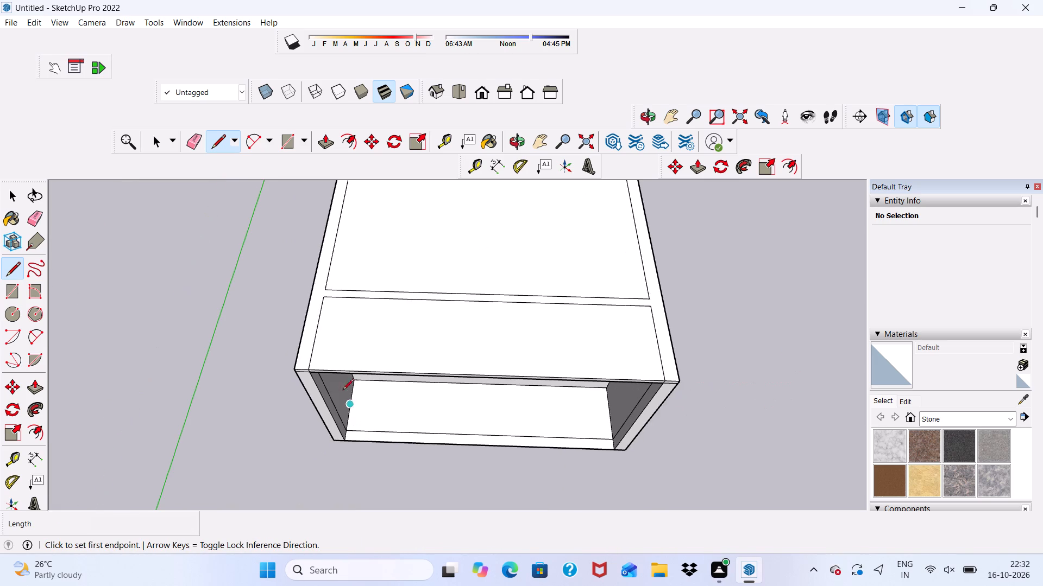
# Select the connected wall-strip face and separate the partition strip from both side-wall strips with a 6" line at each end.
pyautogui.press('space')
pyautogui.click(306, 333)
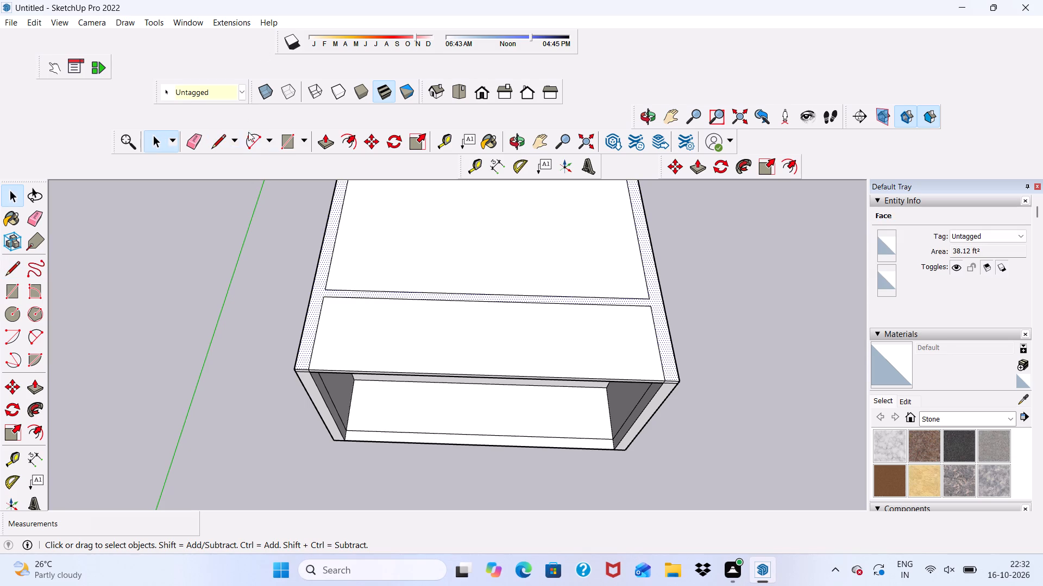
pyautogui.click(218, 137)
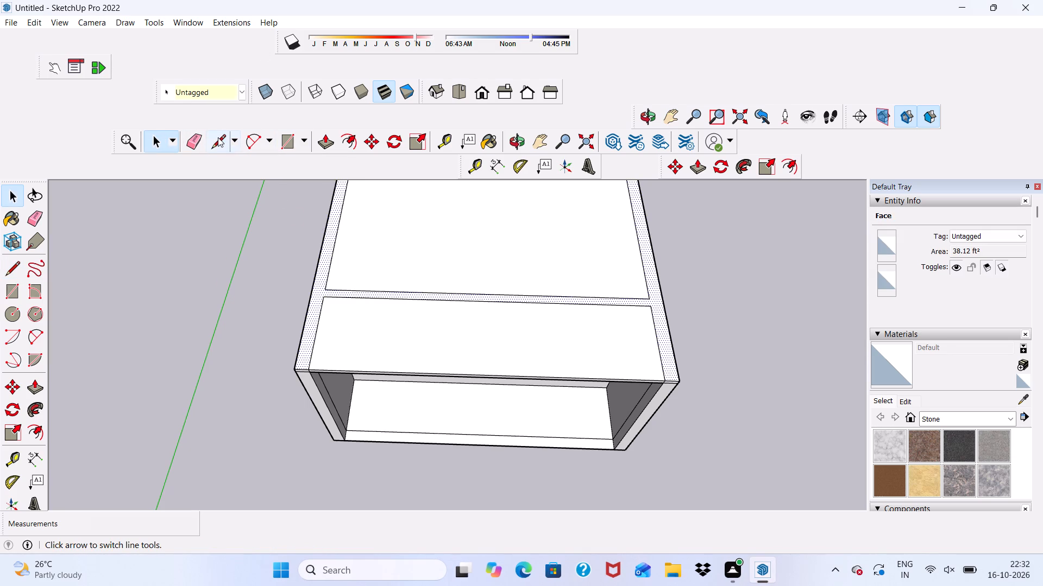
pyautogui.scroll(13, 311, 245)
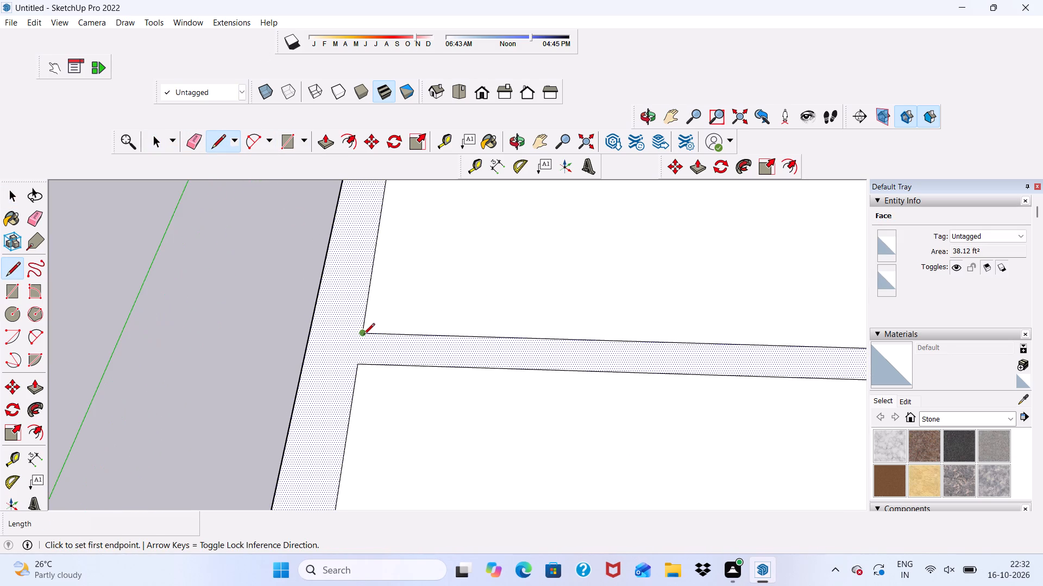
pyautogui.click(363, 335)
pyautogui.click(359, 364)
pyautogui.scroll(-6, 264, 290)
pyautogui.scroll(-6, 227, 324)
pyautogui.scroll(12, 648, 333)
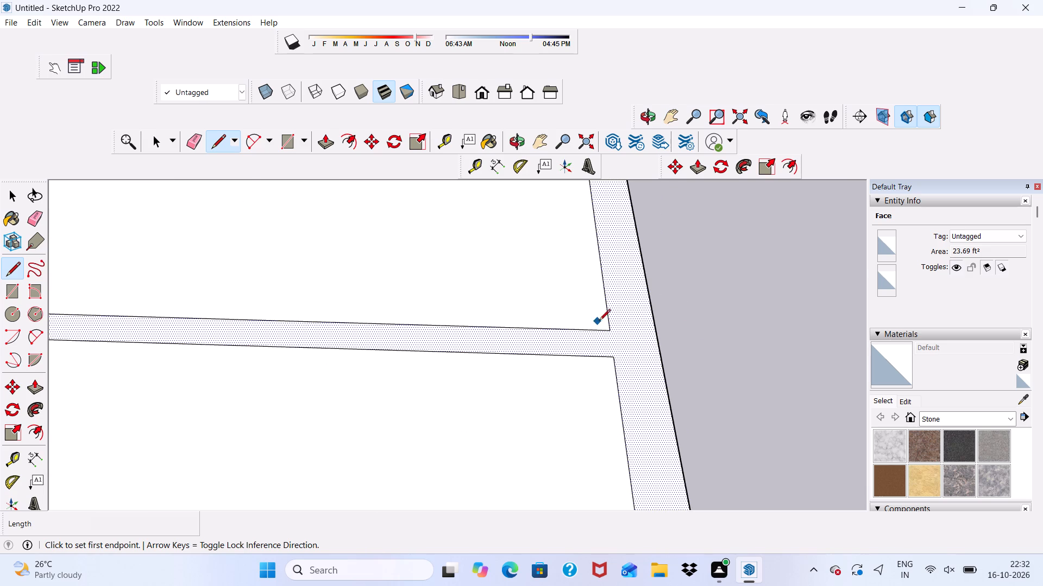
pyautogui.click(606, 334)
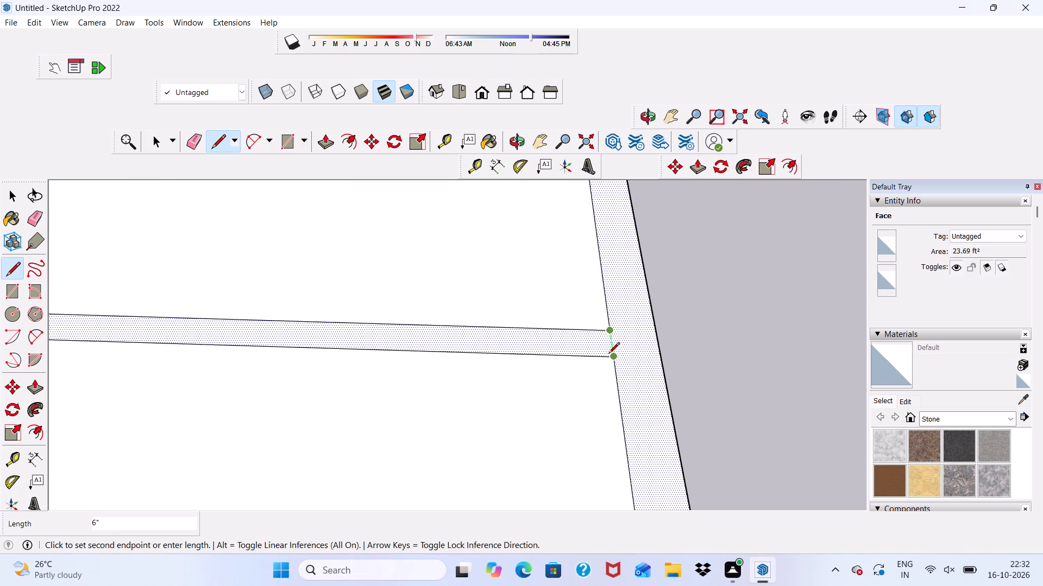
pyautogui.click(608, 354)
pyautogui.press('space')
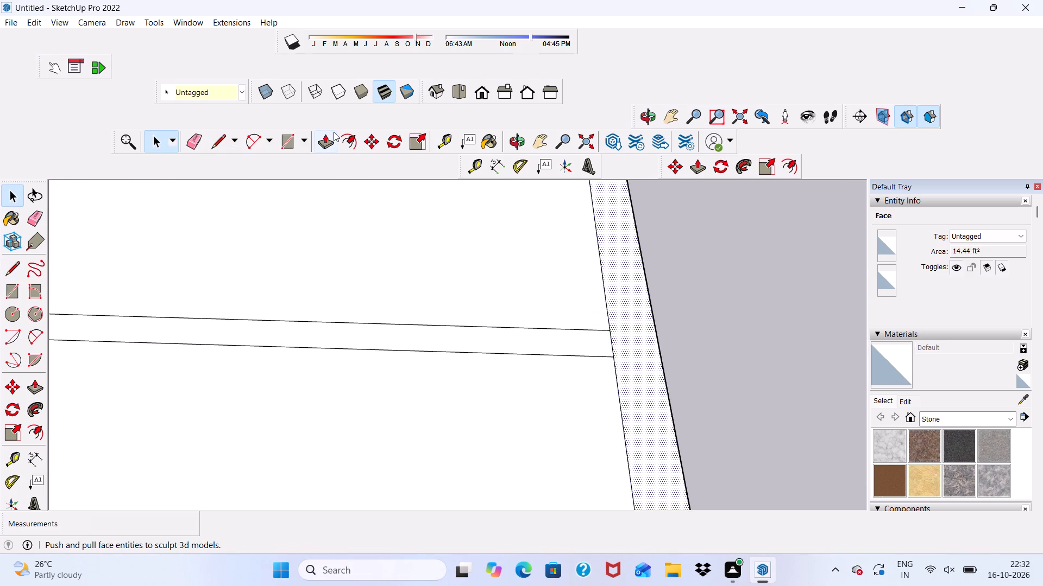
# Push/Pull the right side-wall strip on the roof up 10'.
pyautogui.click(326, 137)
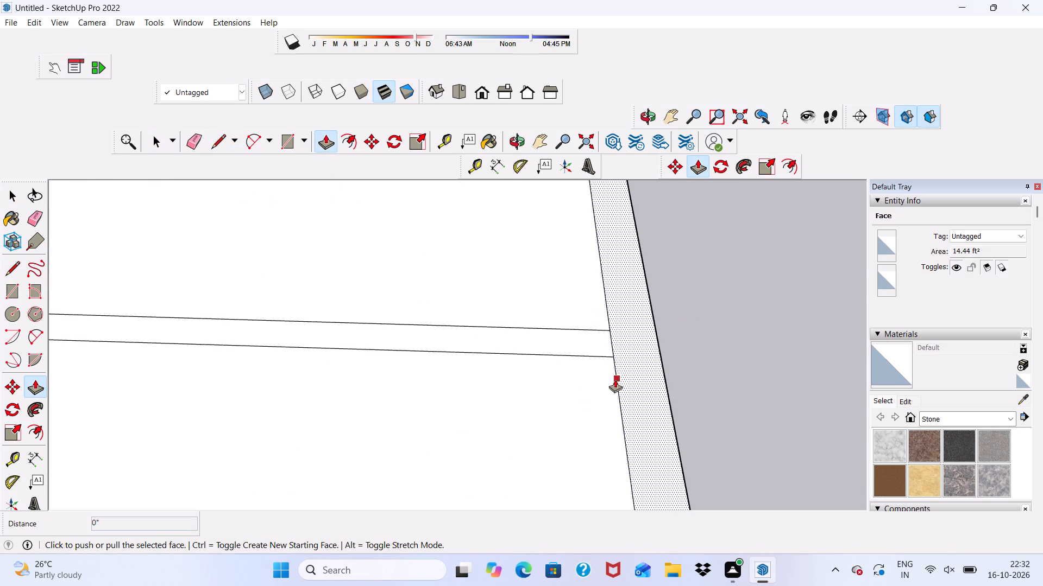
pyautogui.click(623, 379)
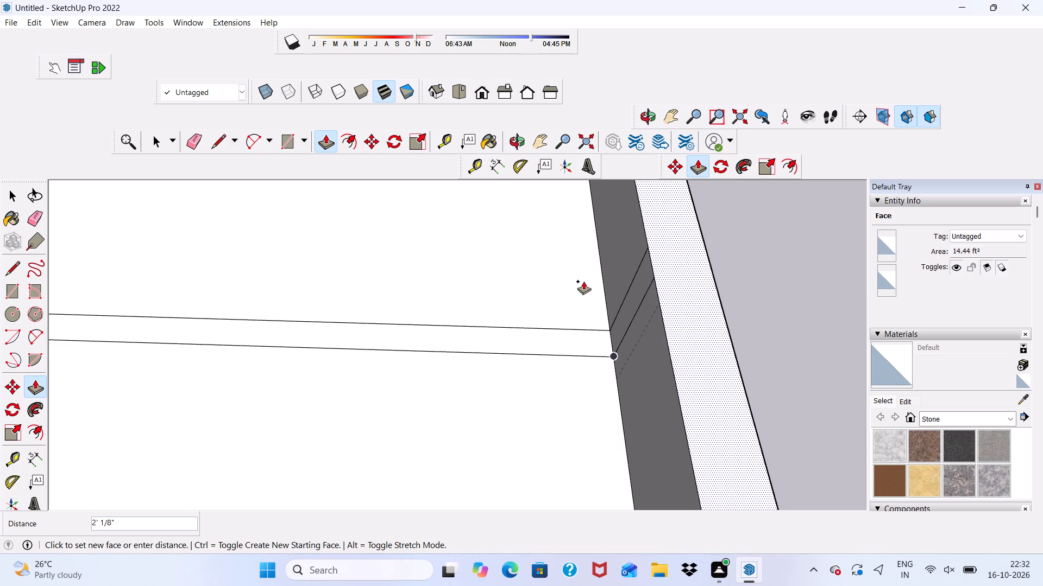
pyautogui.write("10'")
pyautogui.press('Return')
pyautogui.press('space')
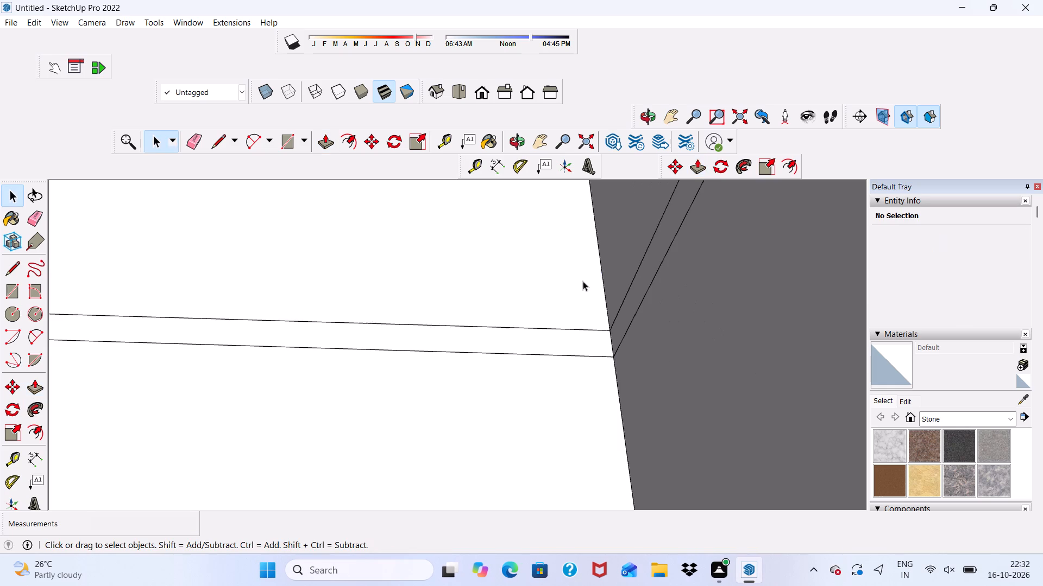
# Push/Pull the opposite side-wall strip on the roof up 10'.
pyautogui.scroll(-5, 581, 290)
pyautogui.press('space')
pyautogui.scroll(-13, 566, 364)
pyautogui.moveTo(571, 417); pyautogui.dragTo(550, 208, button='middle')
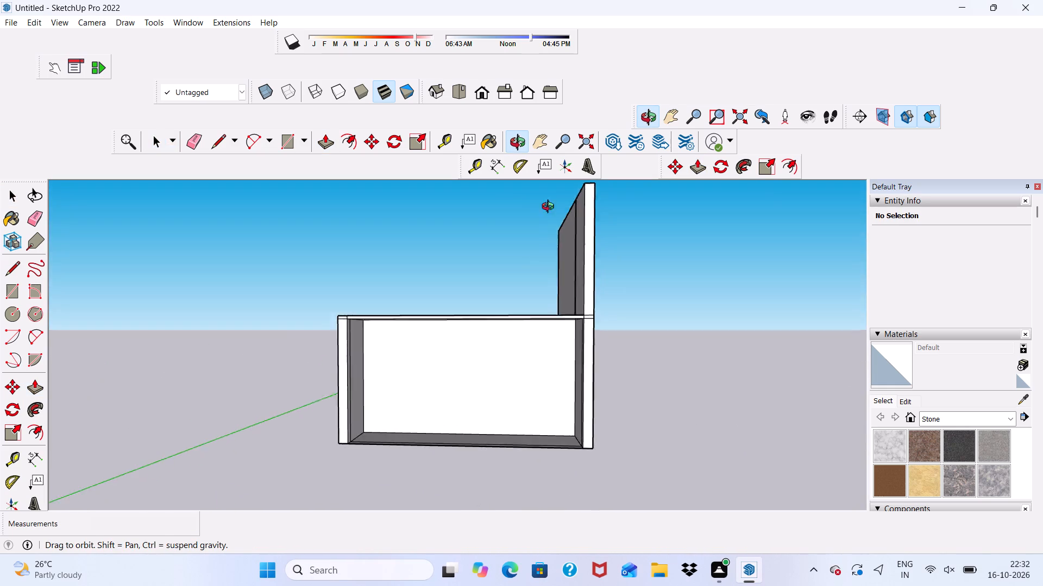
pyautogui.moveTo(550, 208); pyautogui.dragTo(592, 231, button='middle')
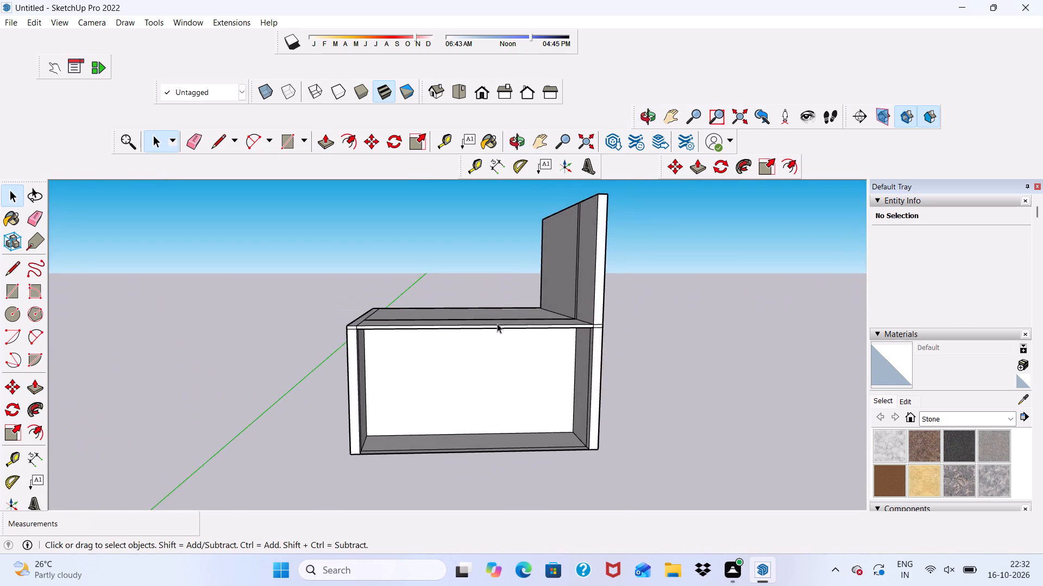
pyautogui.scroll(1, 445, 347)
pyautogui.scroll(-3, 247, 321)
pyautogui.moveTo(270, 324); pyautogui.dragTo(402, 416, button='middle')
pyautogui.scroll(4, 381, 364)
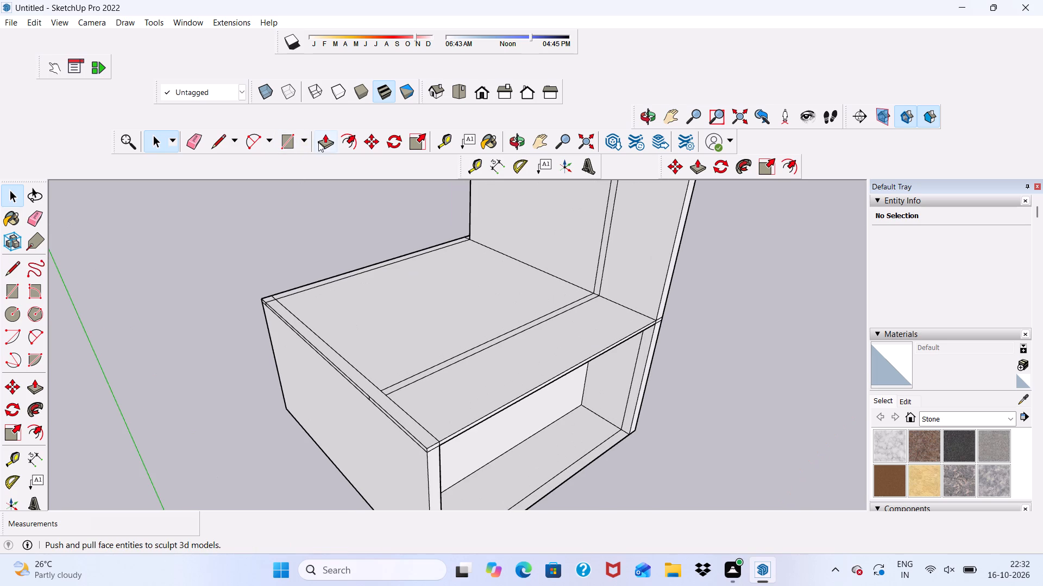
pyautogui.click(322, 139)
pyautogui.scroll(4, 417, 406)
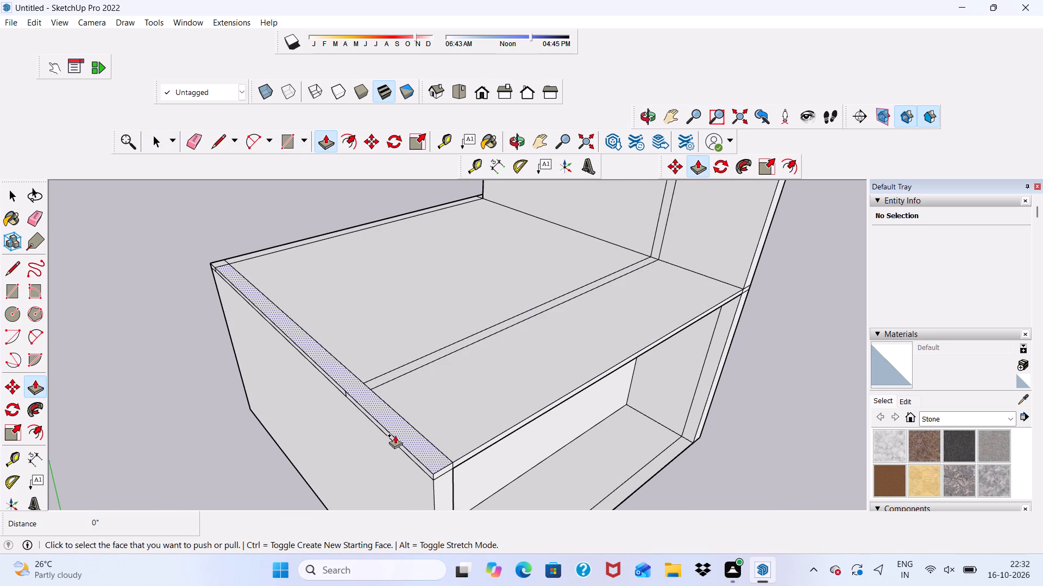
pyautogui.click(397, 432)
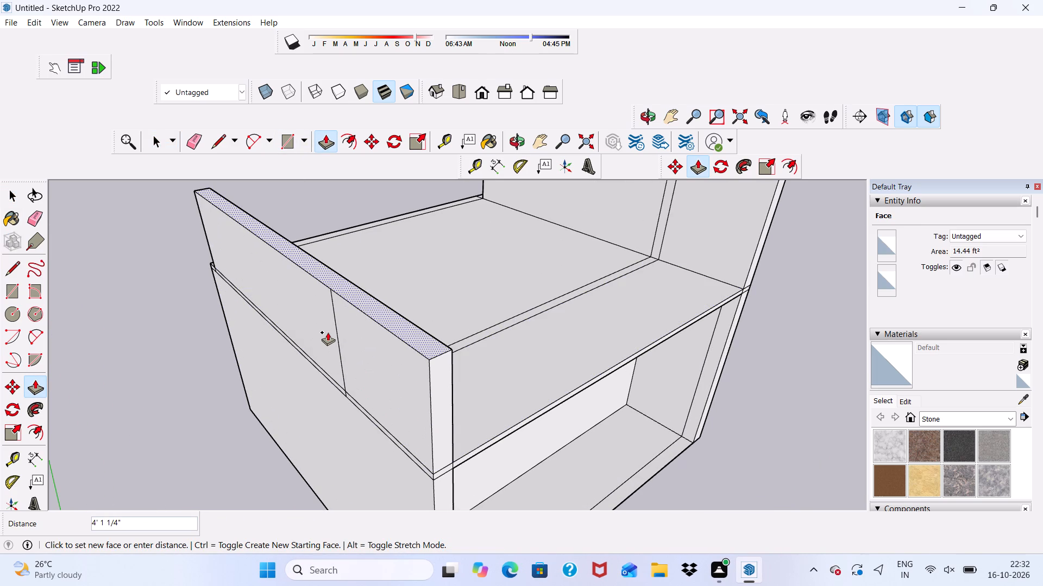
pyautogui.write("10'")
pyautogui.press('Return')
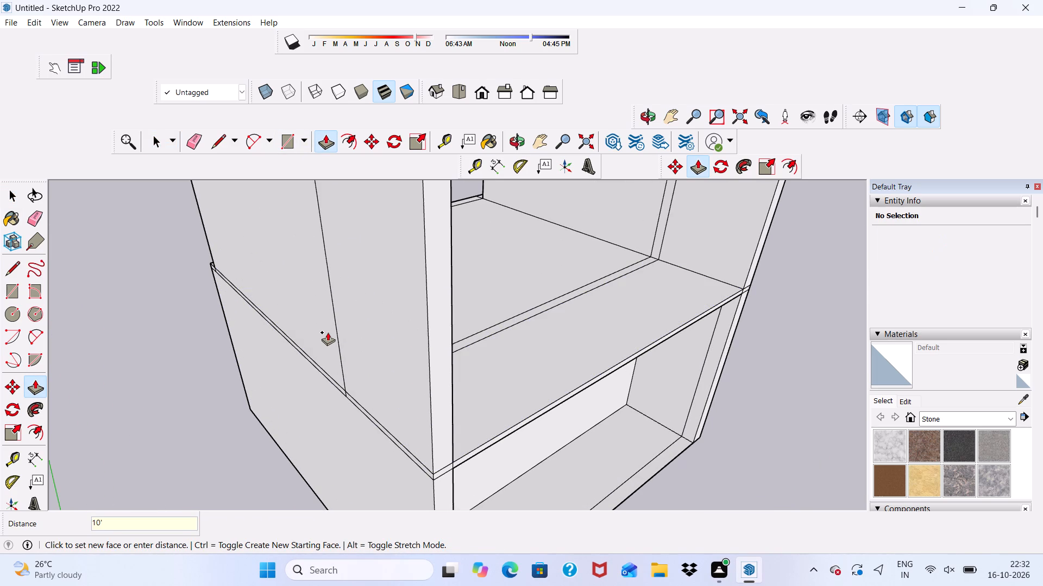
pyautogui.scroll(1, 328, 332)
pyautogui.scroll(-16, 321, 346)
pyautogui.moveTo(243, 435); pyautogui.dragTo(693, 328, button='middle')
pyautogui.scroll(2, 639, 349)
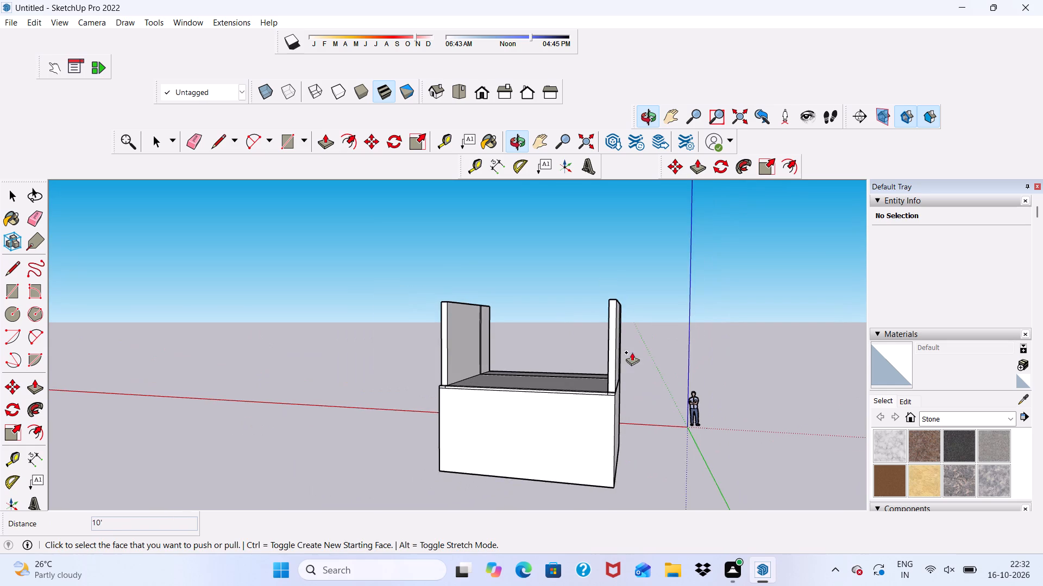
# Push/Pull the cross-wall strip between the two side walls at the building's closed end up 10'.
pyautogui.scroll(2, 632, 352)
pyautogui.moveTo(440, 421); pyautogui.dragTo(431, 519, button='middle')
pyautogui.scroll(10, 345, 436)
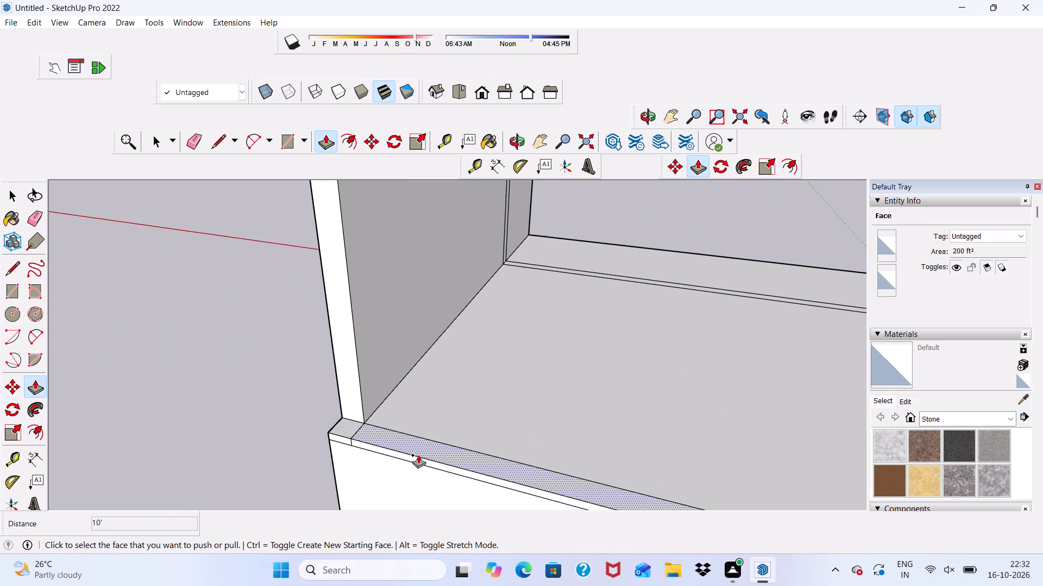
pyautogui.click(417, 449)
pyautogui.scroll(-15, 391, 353)
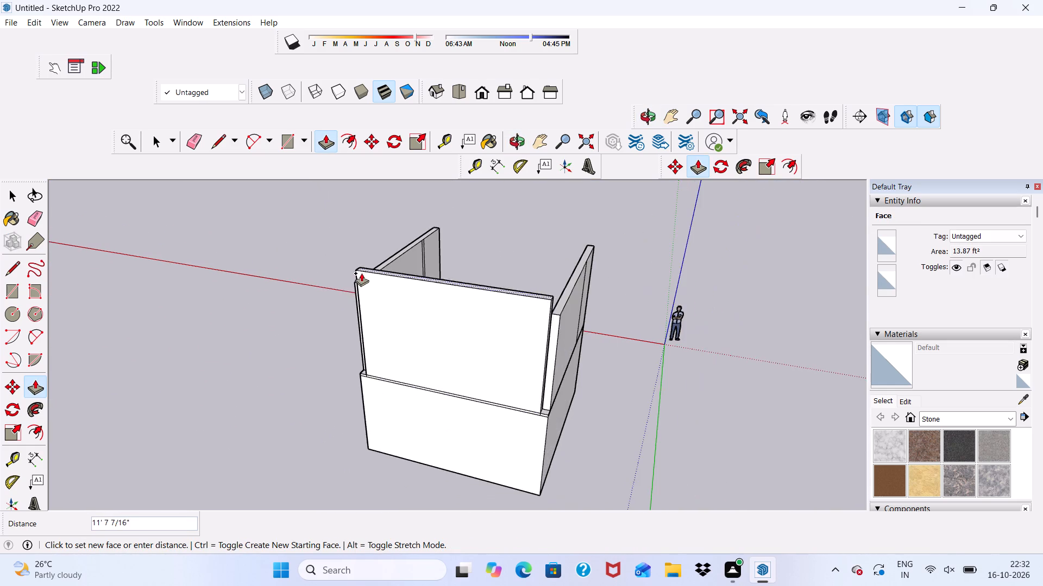
pyautogui.scroll(3, 359, 272)
pyautogui.click(638, 333)
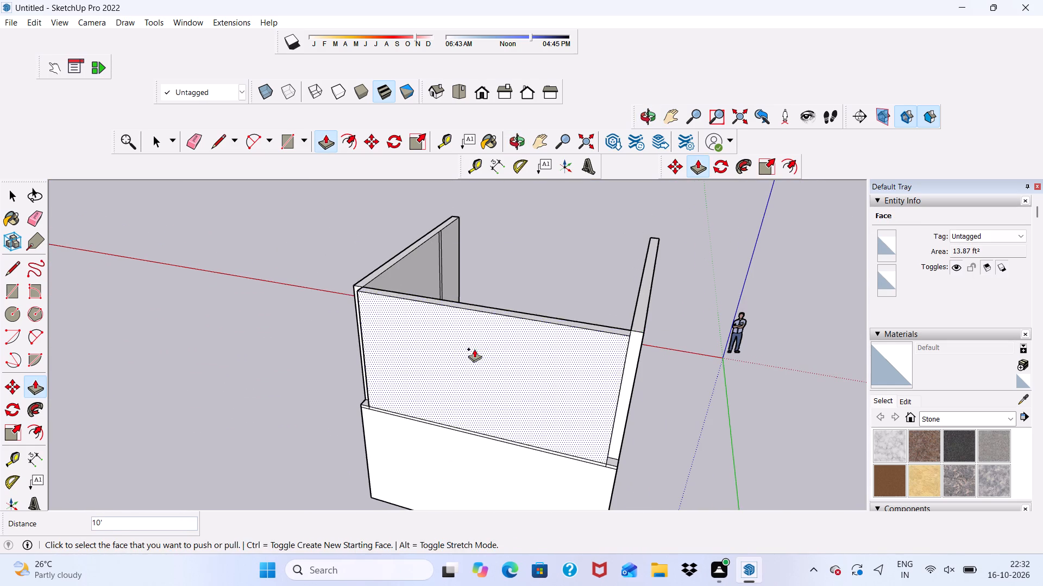
# Push/Pull the small corner square at the closed end, on the side away from the scale figure, up 10'.
pyautogui.scroll(-1, 474, 349)
pyautogui.moveTo(474, 349); pyautogui.dragTo(703, 316, button='middle')
pyautogui.scroll(14, 502, 383)
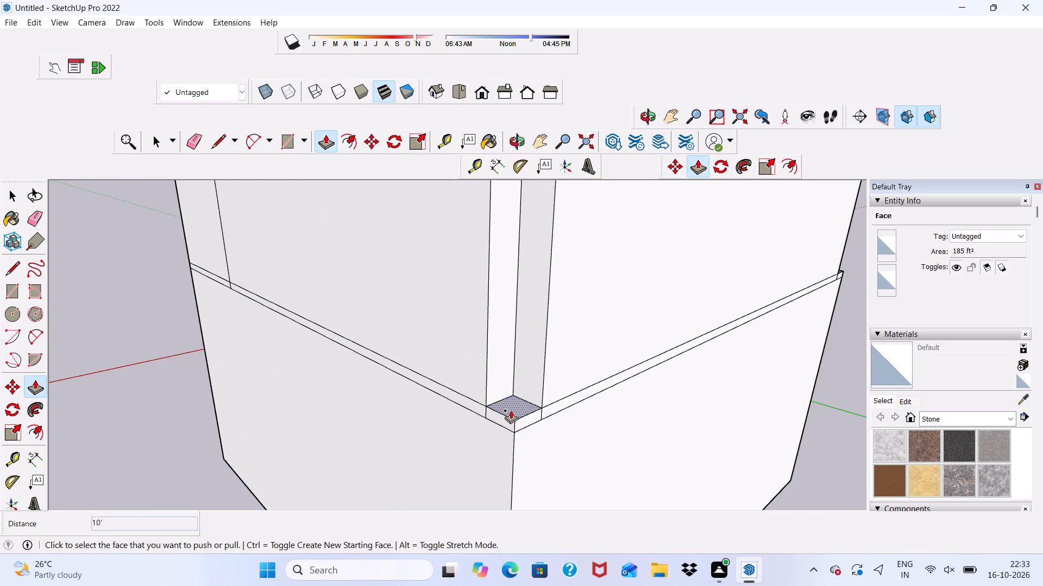
pyautogui.click(511, 410)
pyautogui.scroll(-13, 508, 344)
pyautogui.scroll(-6, 502, 281)
pyautogui.scroll(3, 528, 216)
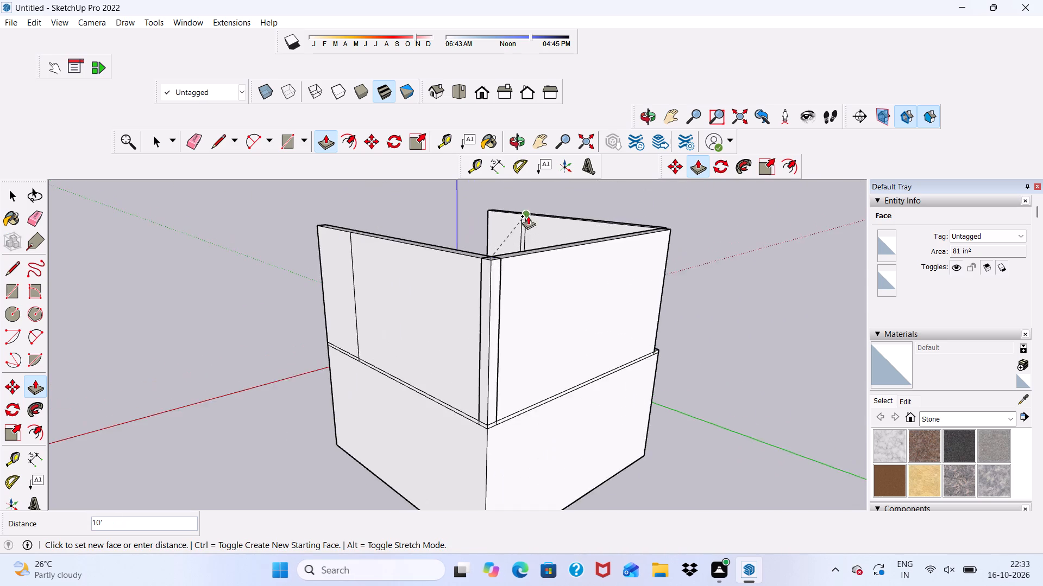
pyautogui.scroll(5, 528, 216)
pyautogui.scroll(-1, 507, 263)
pyautogui.click(507, 263)
# Erase the vertical seam line near the open end on the outer face of the upper side wall away from the figure.
pyautogui.scroll(-4, 435, 294)
pyautogui.moveTo(423, 333); pyautogui.dragTo(417, 342, button='middle')
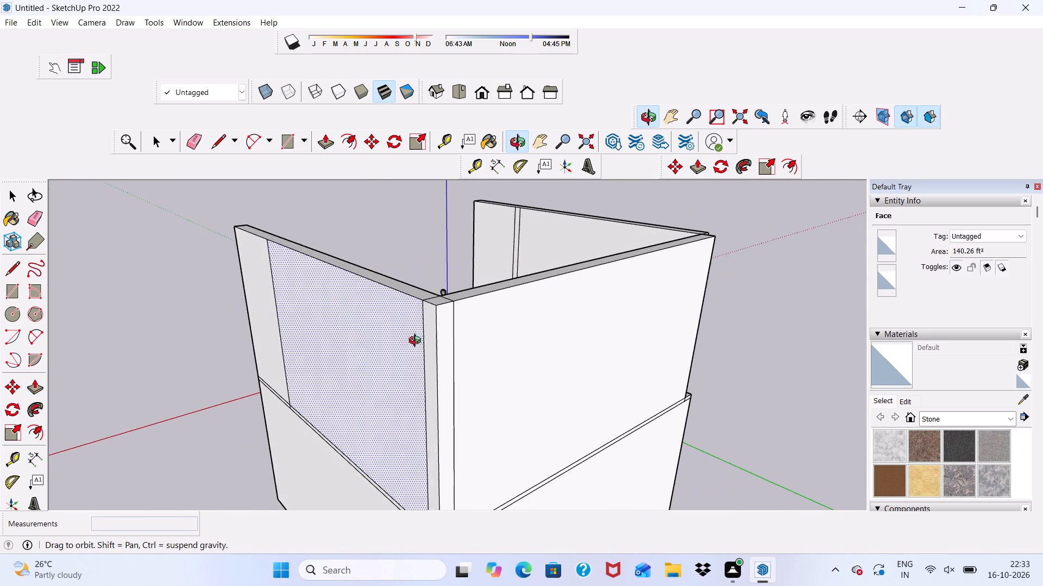
pyautogui.moveTo(417, 342); pyautogui.dragTo(416, 342, button='middle')
pyautogui.click(197, 142)
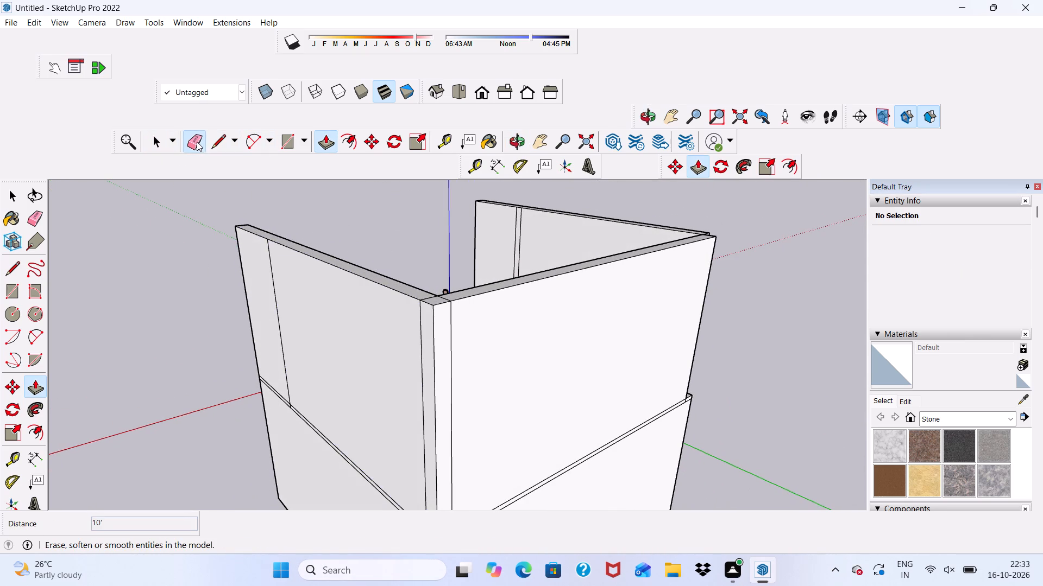
pyautogui.click(273, 288)
pyautogui.scroll(-1, 474, 269)
pyautogui.scroll(5, 507, 299)
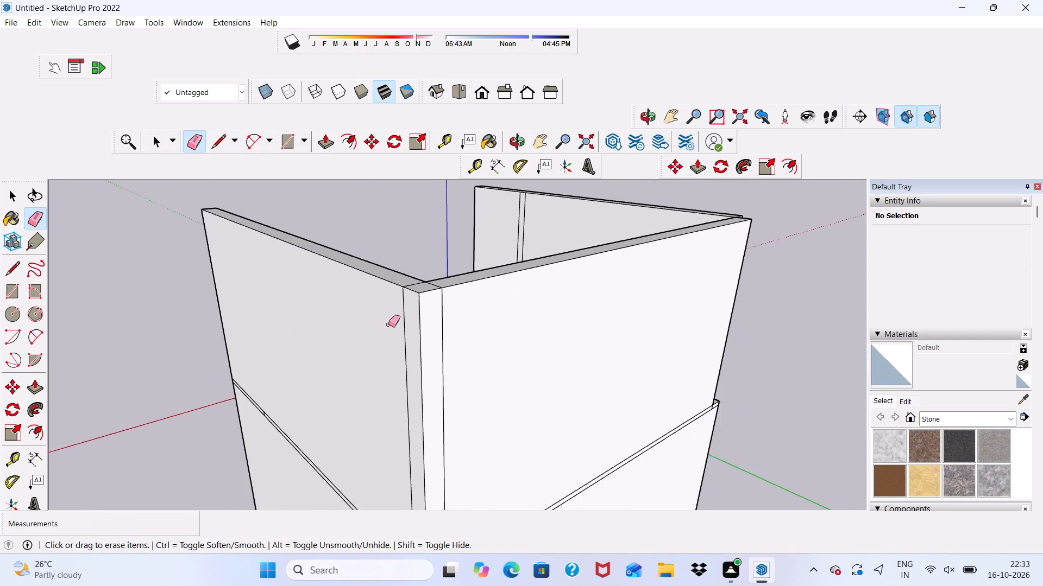
# Erase the vertical seams and top-face joint lines where the raised corner block meets the end wall and side wall.
pyautogui.scroll(2, 388, 324)
pyautogui.scroll(3, 450, 306)
pyautogui.moveTo(454, 302); pyautogui.dragTo(467, 298)
pyautogui.click(467, 298)
pyautogui.scroll(4, 360, 308)
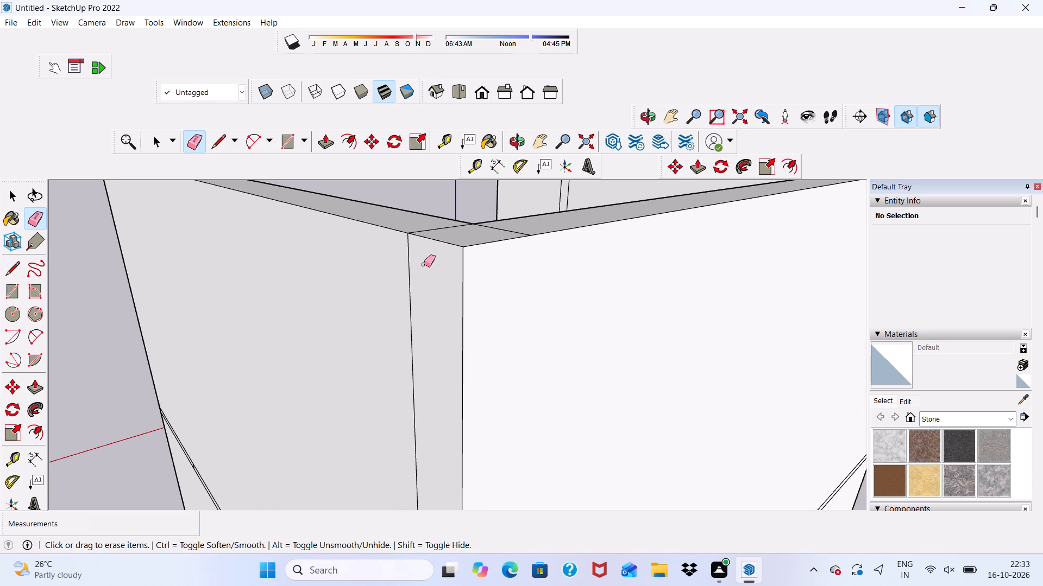
pyautogui.moveTo(419, 265); pyautogui.dragTo(405, 288)
pyautogui.scroll(3, 431, 224)
pyautogui.moveTo(431, 224); pyautogui.dragTo(436, 230)
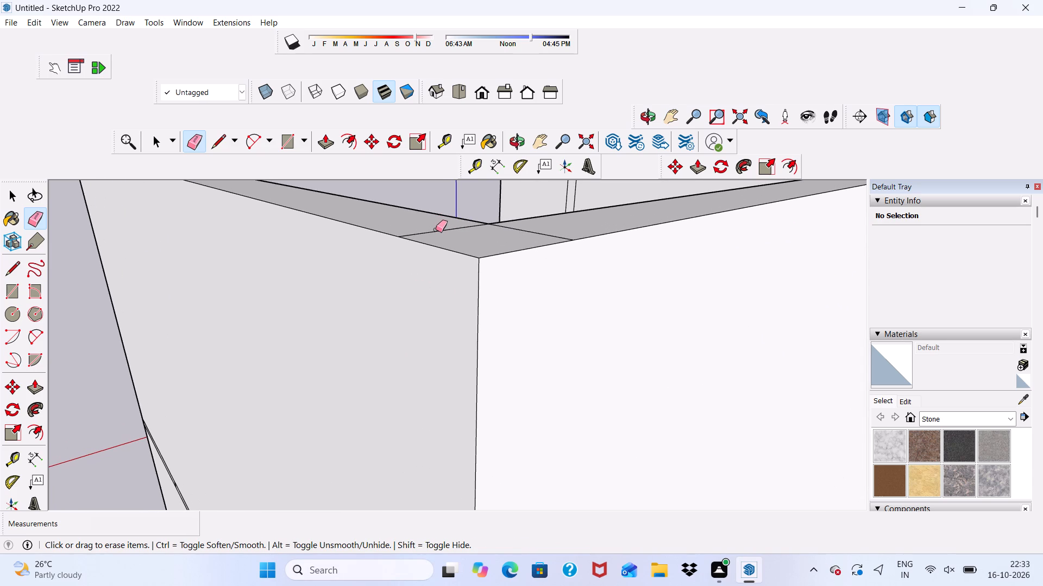
pyautogui.moveTo(436, 230); pyautogui.dragTo(466, 233)
pyautogui.moveTo(470, 233); pyautogui.dragTo(505, 231)
pyautogui.moveTo(505, 231); pyautogui.dragTo(522, 227)
pyautogui.scroll(-11, 459, 270)
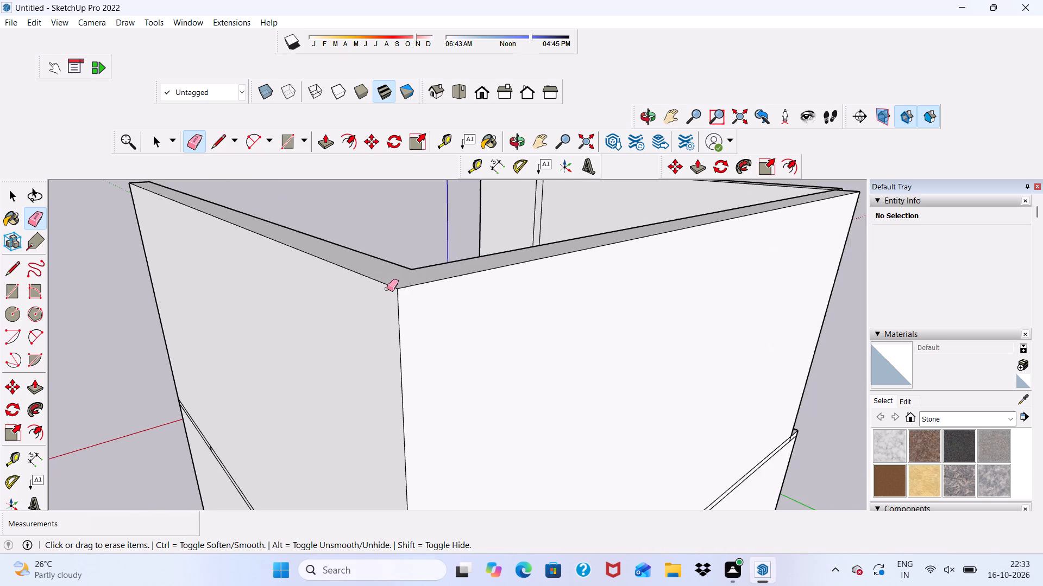
# Push/Pull the remaining corner square at the closed end, on the scale figure's side, up 10'.
pyautogui.scroll(-5, 387, 289)
pyautogui.scroll(-1, 457, 320)
pyautogui.moveTo(457, 320); pyautogui.dragTo(209, 312, button='middle')
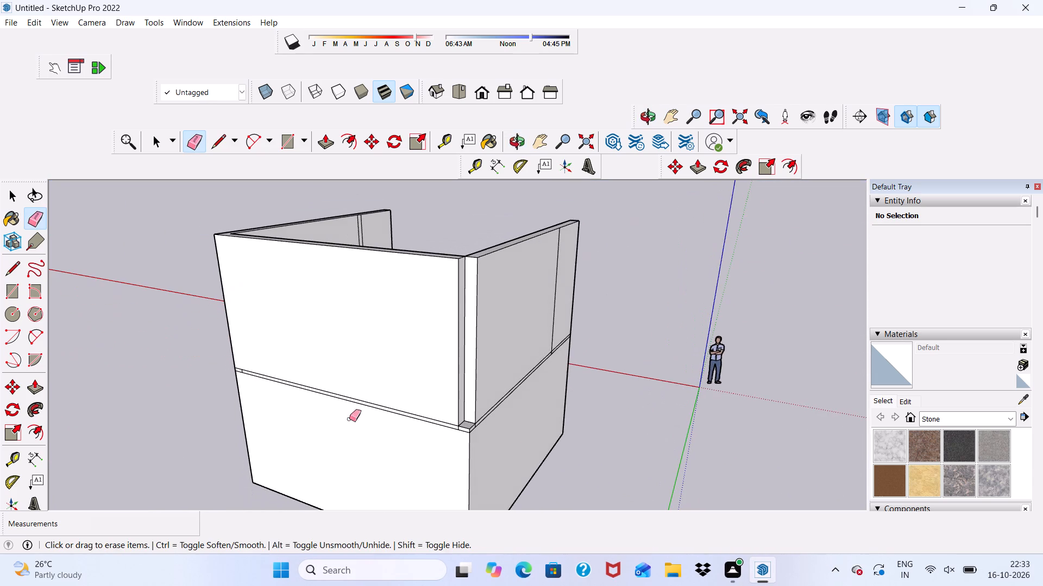
pyautogui.scroll(4, 496, 412)
pyautogui.press('space')
pyautogui.scroll(2, 496, 410)
pyautogui.moveTo(496, 410); pyautogui.dragTo(460, 429, button='middle')
pyautogui.press('space')
pyautogui.press('space')
pyautogui.scroll(2, 389, 457)
pyautogui.click(417, 443)
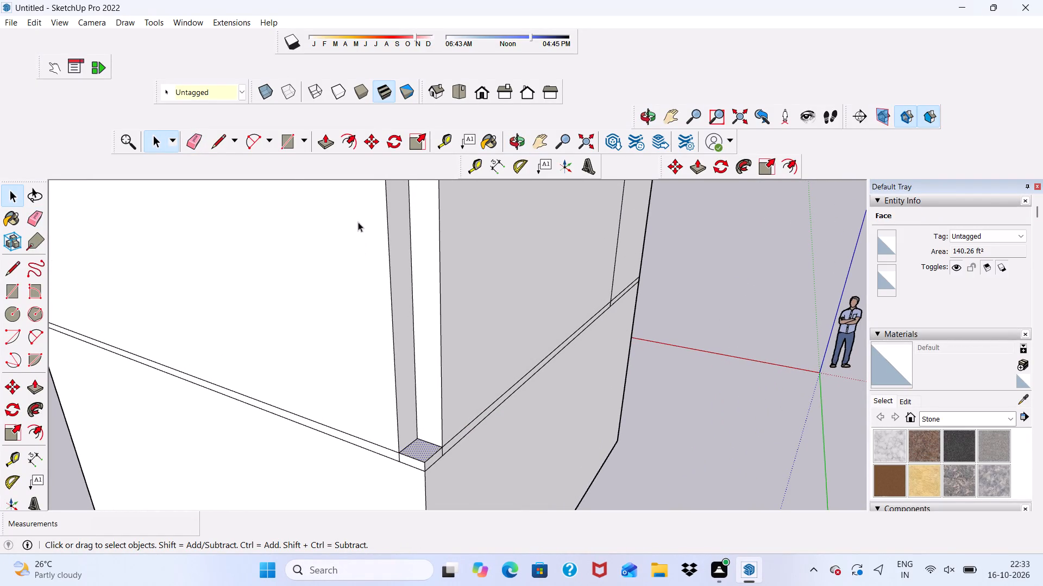
pyautogui.click(328, 148)
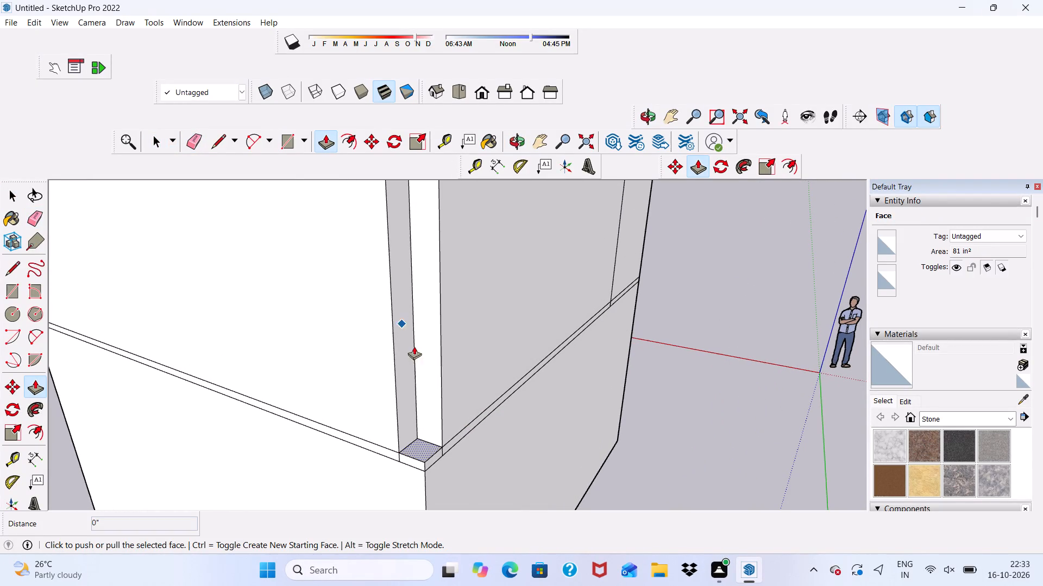
pyautogui.click(428, 437)
pyautogui.scroll(-6, 404, 286)
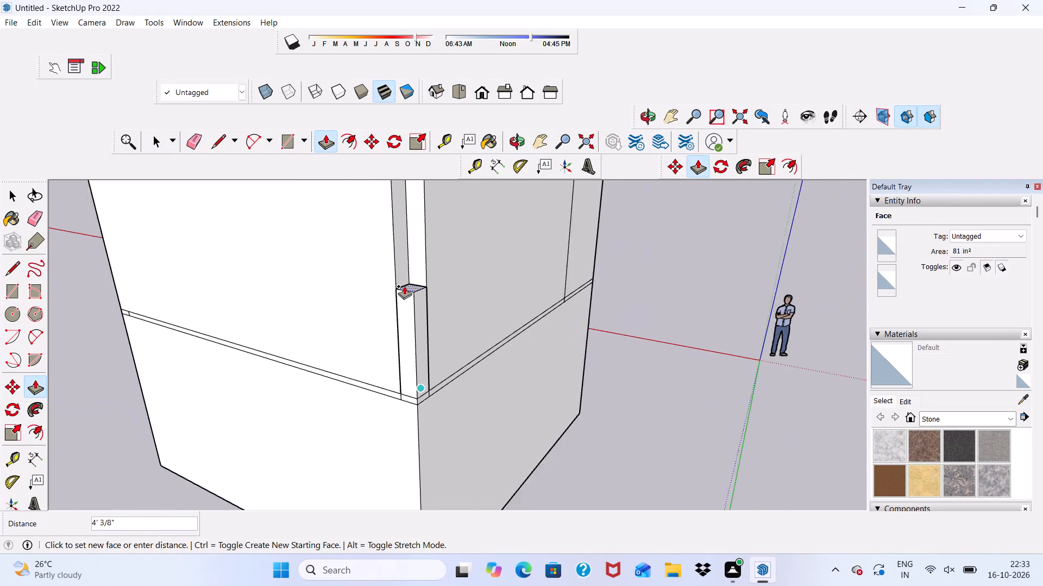
pyautogui.scroll(-6, 371, 254)
pyautogui.scroll(4, 388, 227)
pyautogui.scroll(-6, 368, 253)
pyautogui.scroll(4, 351, 237)
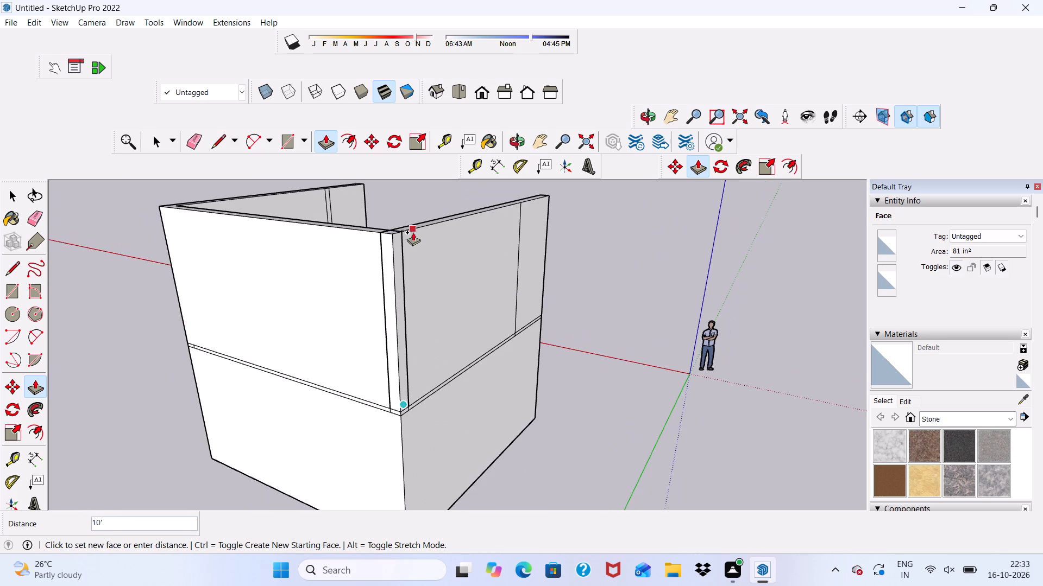
pyautogui.scroll(1, 412, 234)
pyautogui.click(411, 230)
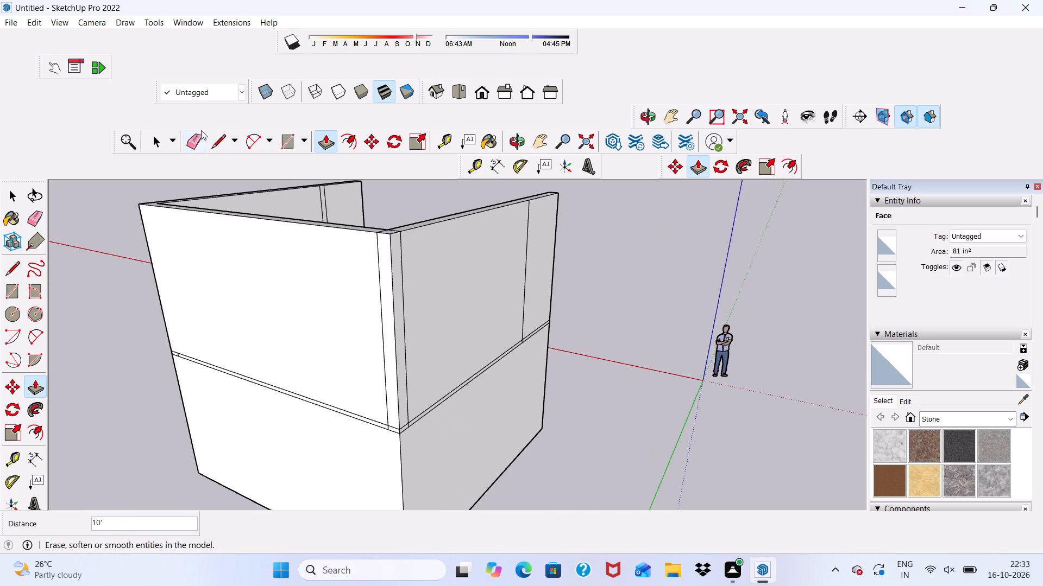
# Erase the vertical seams and top-face joint lines around the corner block on the scale figure's side.
pyautogui.click(192, 141)
pyautogui.scroll(4, 497, 307)
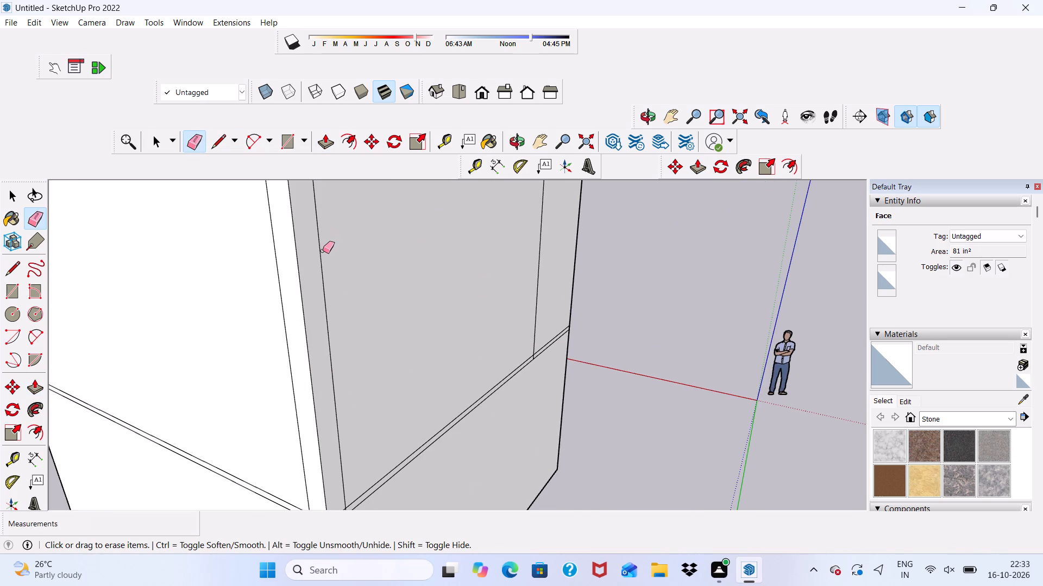
pyautogui.click(321, 254)
pyautogui.moveTo(313, 334); pyautogui.dragTo(469, 359, button='middle')
pyautogui.scroll(-1, 469, 359)
pyautogui.scroll(1, 481, 323)
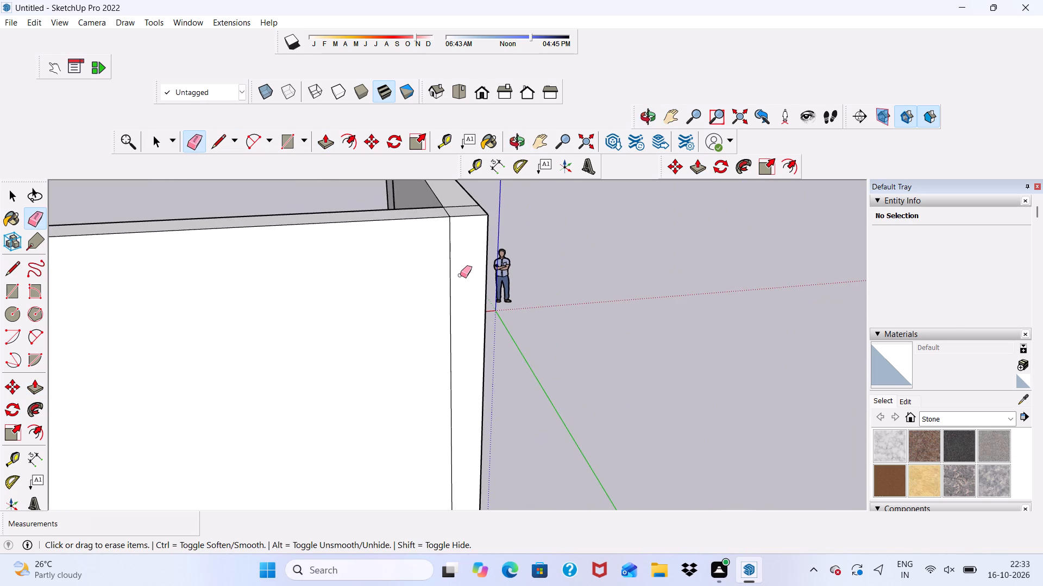
pyautogui.moveTo(460, 275); pyautogui.dragTo(451, 301)
pyautogui.doubleClick(451, 301)
pyautogui.scroll(4, 470, 218)
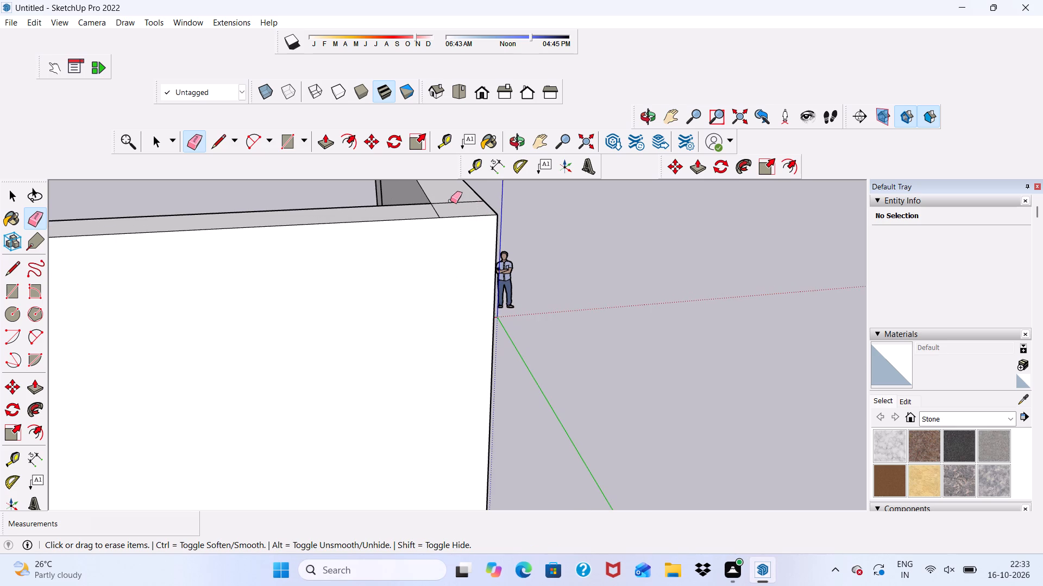
pyautogui.moveTo(450, 201); pyautogui.dragTo(445, 211)
pyautogui.click(440, 214)
pyautogui.scroll(-6, 436, 218)
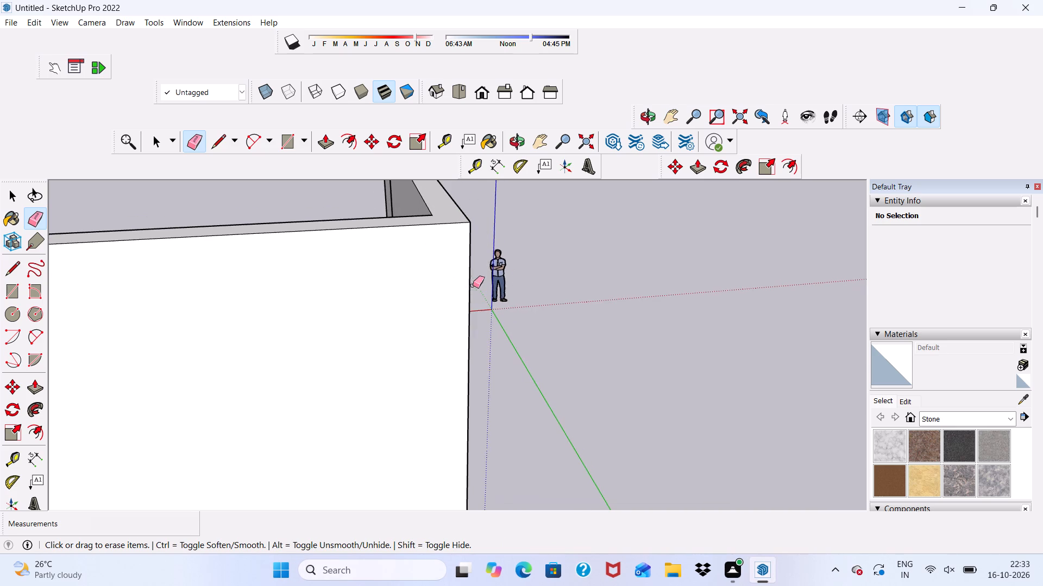
# Erase the vertical seam and the slab lines across the outer face of the side wall nearest the scale figure.
pyautogui.scroll(-12, 473, 279)
pyautogui.moveTo(504, 308); pyautogui.dragTo(206, 280, button='middle')
pyautogui.scroll(4, 480, 342)
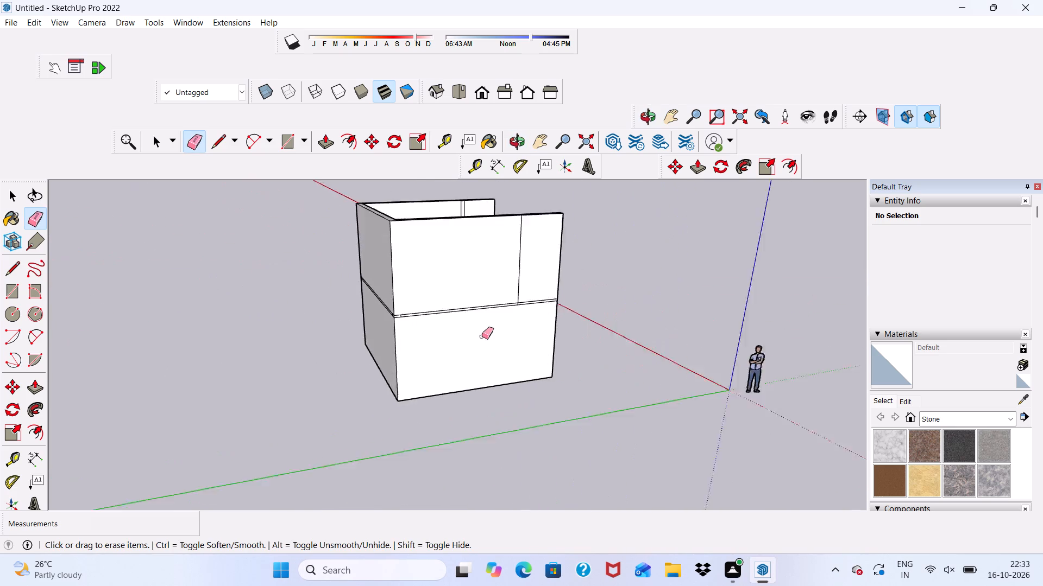
pyautogui.scroll(2, 482, 336)
pyautogui.scroll(-1, 494, 296)
pyautogui.scroll(4, 499, 275)
pyautogui.moveTo(538, 238); pyautogui.dragTo(547, 244)
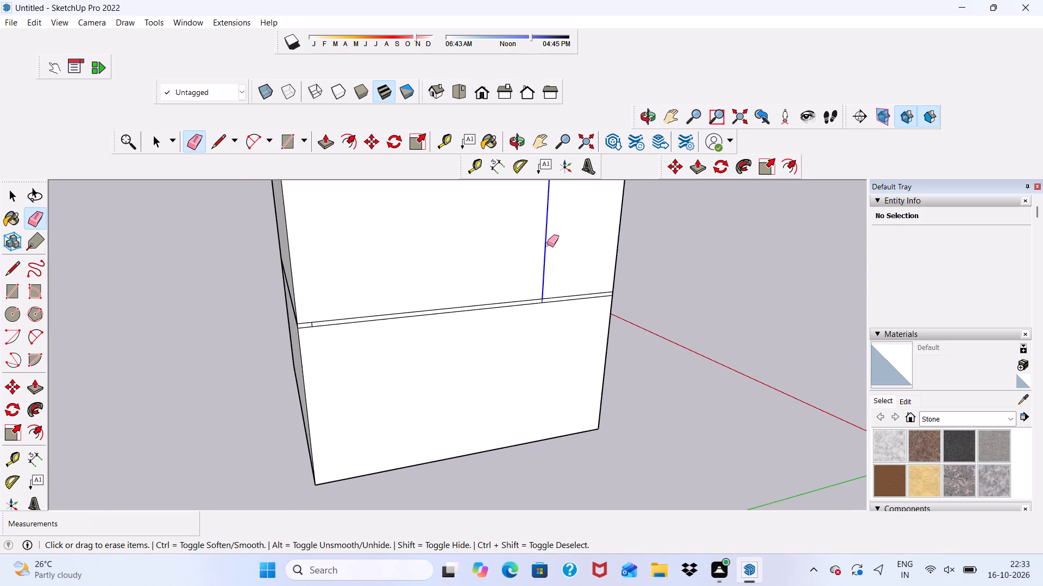
pyautogui.moveTo(547, 244); pyautogui.dragTo(547, 256)
pyautogui.scroll(2, 543, 274)
pyautogui.moveTo(543, 274); pyautogui.dragTo(542, 316)
pyautogui.moveTo(564, 284); pyautogui.dragTo(569, 310)
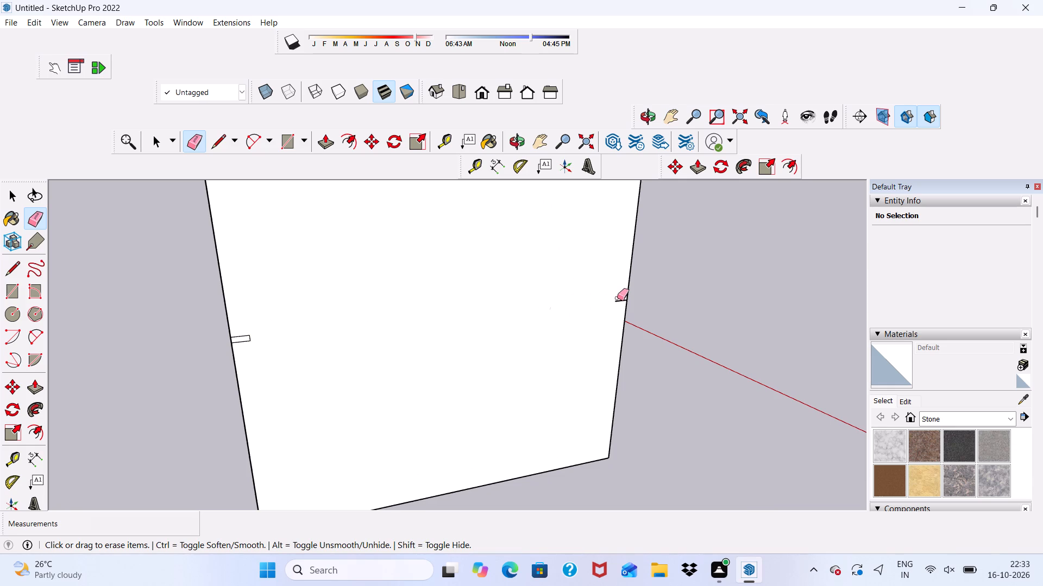
pyautogui.scroll(5, 618, 298)
pyautogui.moveTo(618, 298); pyautogui.dragTo(621, 307)
pyautogui.scroll(-11, 573, 291)
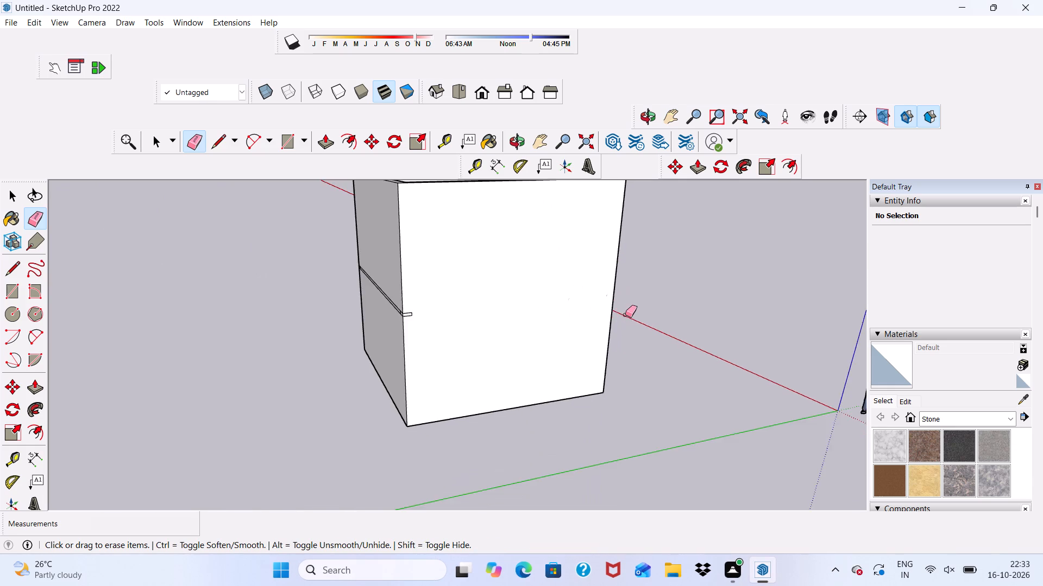
# Erase the partition strip lines on the upper floor and up the inner face of the side wall nearest the figure.
pyautogui.moveTo(625, 314); pyautogui.dragTo(149, 240, button='middle')
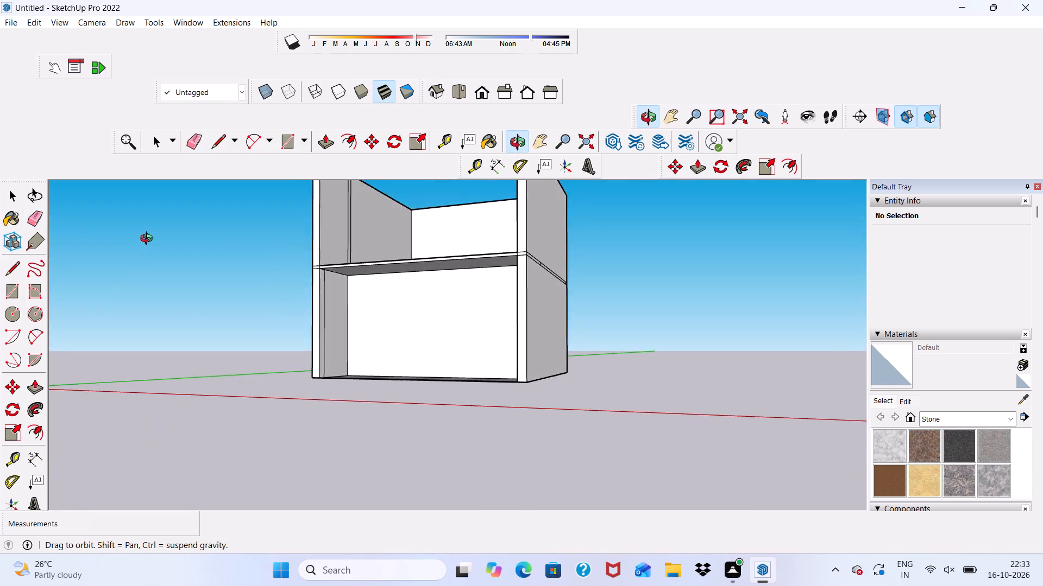
pyautogui.moveTo(149, 240); pyautogui.dragTo(266, 265, button='middle')
pyautogui.scroll(1, 269, 263)
pyautogui.scroll(-6, 278, 245)
pyautogui.moveTo(362, 277); pyautogui.dragTo(319, 387, button='middle')
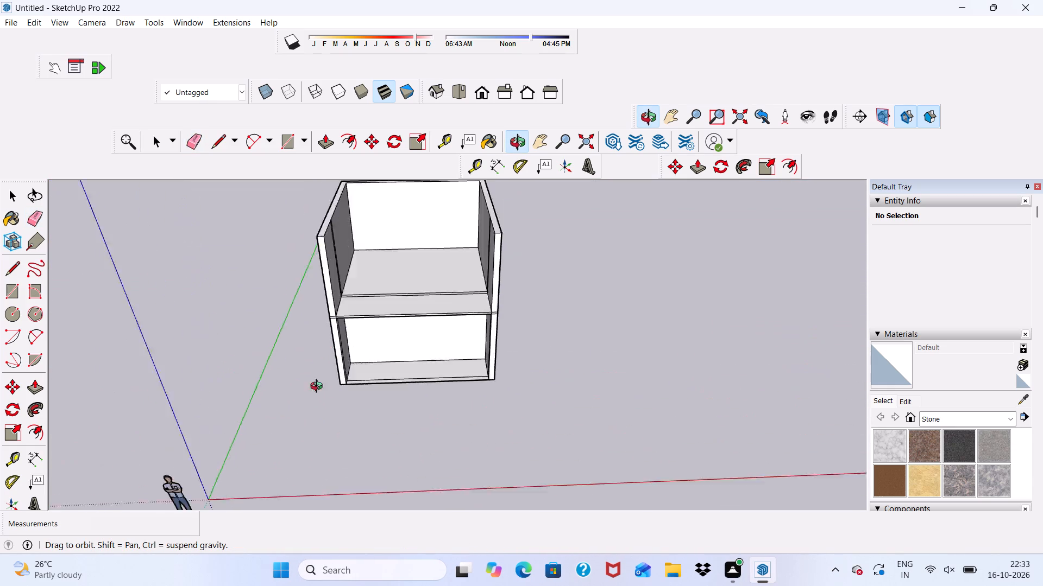
pyautogui.moveTo(319, 387); pyautogui.dragTo(192, 429, button='middle')
pyautogui.scroll(3, 481, 161)
pyautogui.scroll(5, 358, 209)
pyautogui.moveTo(335, 224); pyautogui.dragTo(344, 217)
pyautogui.click(344, 217)
pyautogui.moveTo(375, 297); pyautogui.dragTo(376, 319)
pyautogui.scroll(-1, 376, 314)
# Erase the two vertical partition lines on the inner face of the upper side wall farther from the scale figure.
pyautogui.moveTo(376, 314); pyautogui.dragTo(658, 317, button='middle')
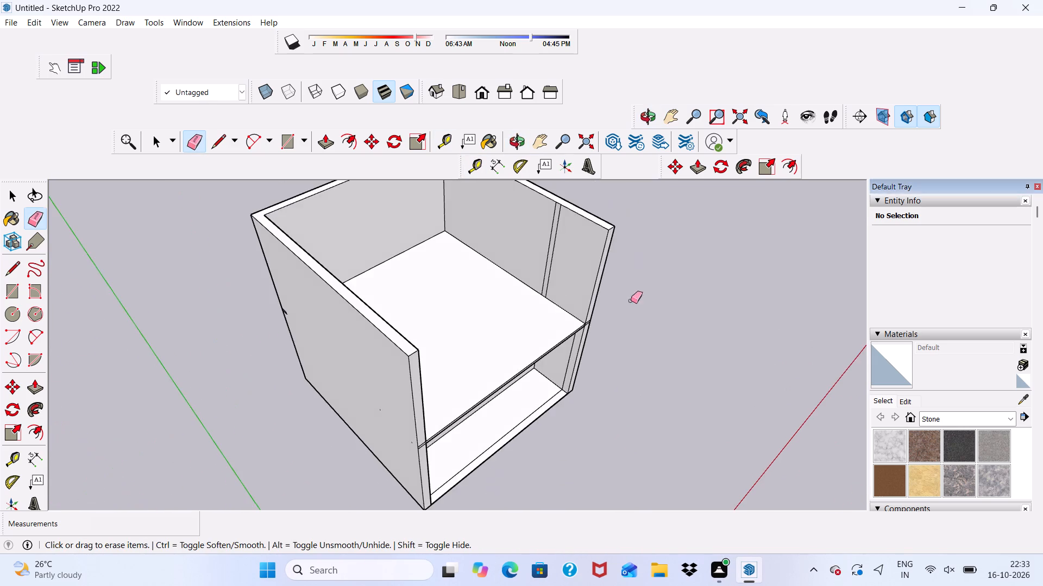
pyautogui.scroll(3, 553, 281)
pyautogui.click(548, 248)
pyautogui.click(552, 251)
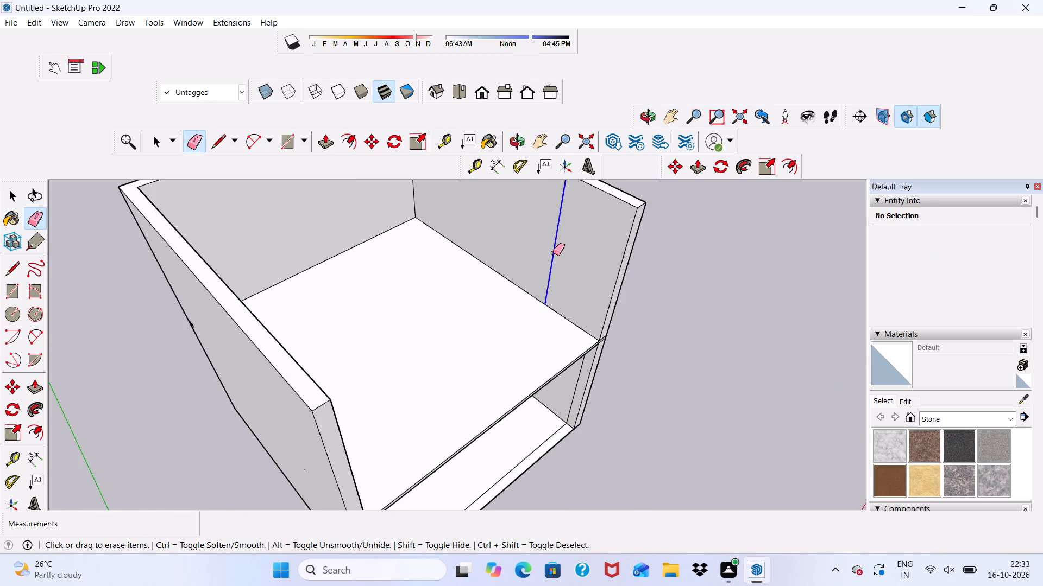
# Erase the long slab lines across the outer face of the closed end wall.
pyautogui.scroll(-3, 526, 284)
pyautogui.moveTo(280, 354); pyautogui.dragTo(605, 272, button='middle')
pyautogui.scroll(3, 384, 415)
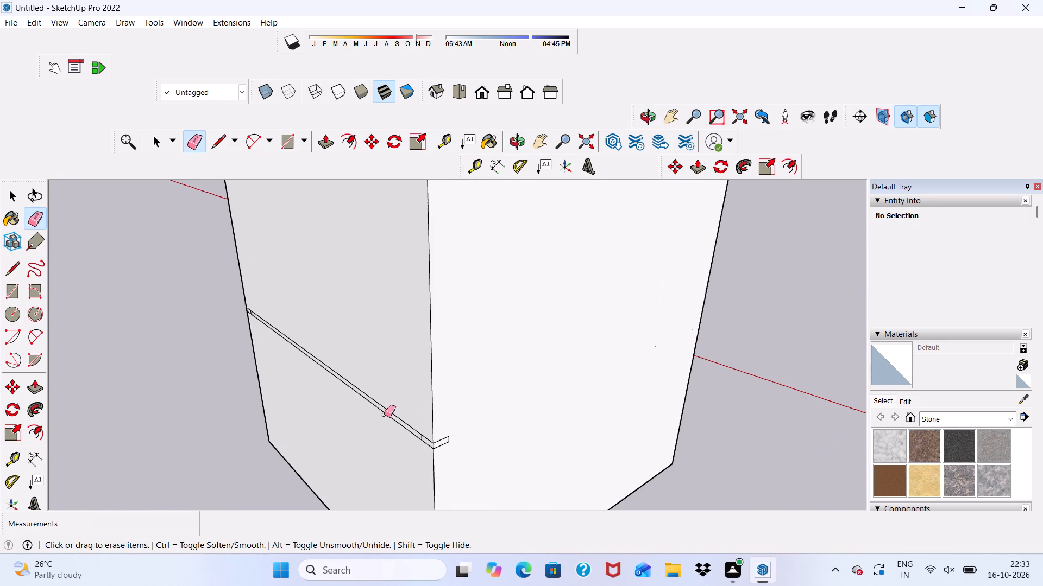
pyautogui.scroll(1, 384, 415)
pyautogui.moveTo(387, 408); pyautogui.dragTo(393, 425)
pyautogui.moveTo(395, 425); pyautogui.dragTo(408, 428)
pyautogui.doubleClick(408, 428)
# Erase the leftover slab line segments on both faces of the end-wall corner nearest the scale figure.
pyautogui.scroll(9, 413, 433)
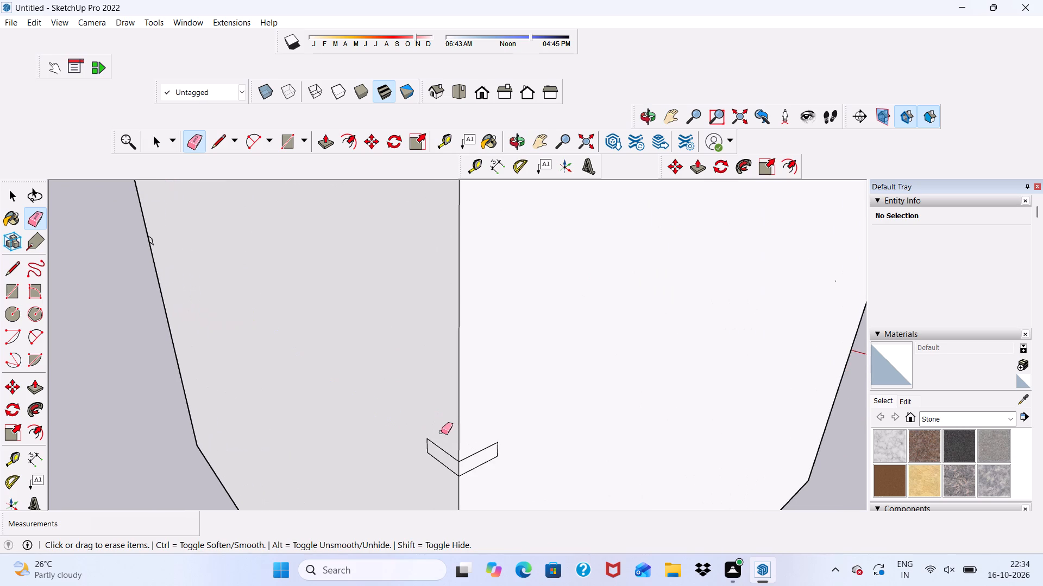
pyautogui.moveTo(482, 441); pyautogui.dragTo(485, 469)
pyautogui.moveTo(498, 444); pyautogui.dragTo(499, 455)
pyautogui.scroll(3, 380, 455)
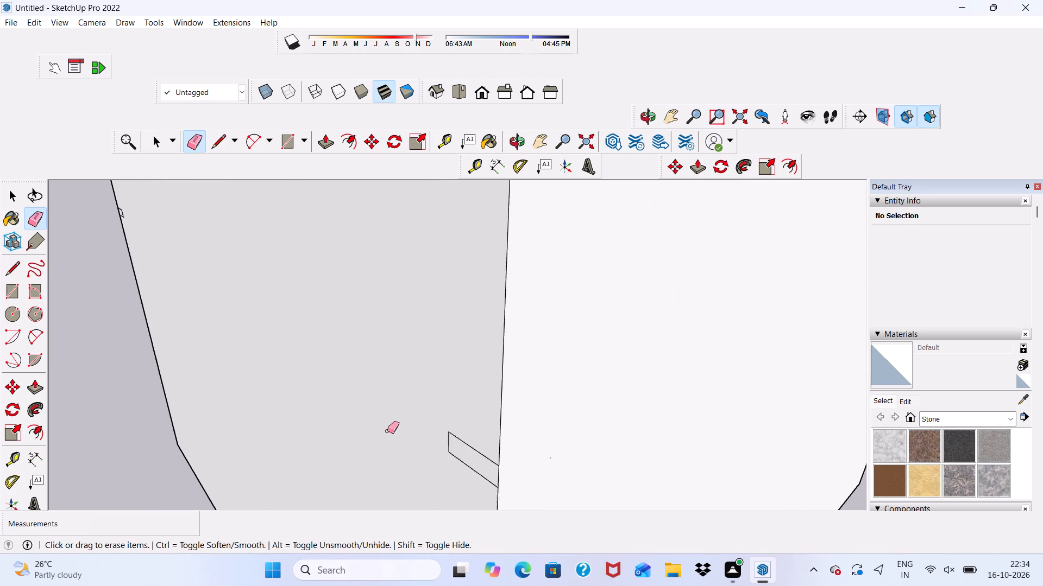
pyautogui.scroll(1, 387, 431)
pyautogui.moveTo(461, 404); pyautogui.dragTo(463, 472)
pyautogui.moveTo(457, 438); pyautogui.dragTo(457, 448)
# Erase the leftover slab line segments at the opposite edge of the end wall's outer face.
pyautogui.scroll(-6, 345, 349)
pyautogui.scroll(11, 163, 307)
pyautogui.scroll(-12, 156, 239)
pyautogui.scroll(-5, 431, 409)
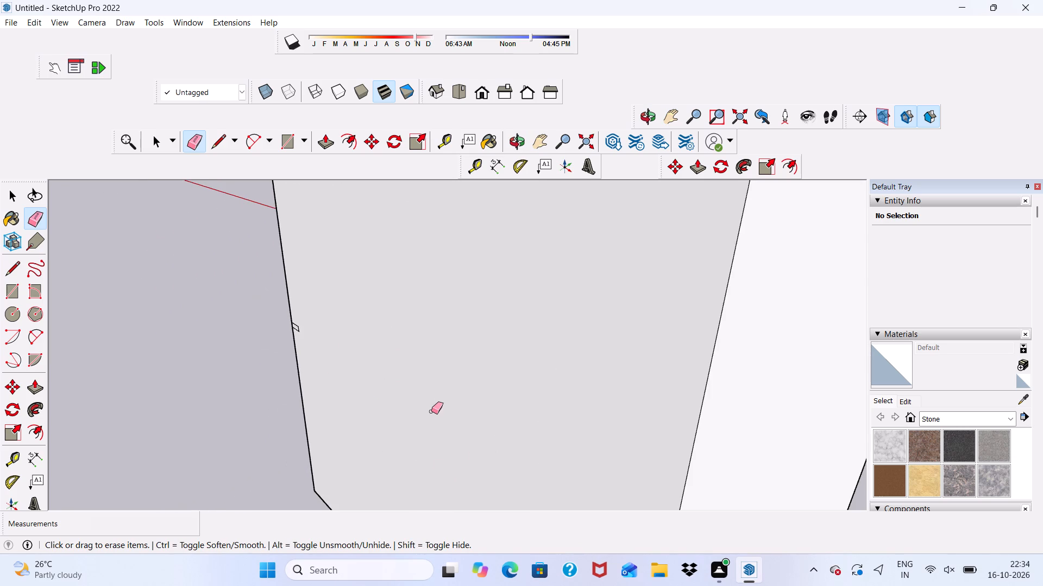
pyautogui.scroll(14, 294, 384)
pyautogui.moveTo(300, 273); pyautogui.dragTo(290, 309)
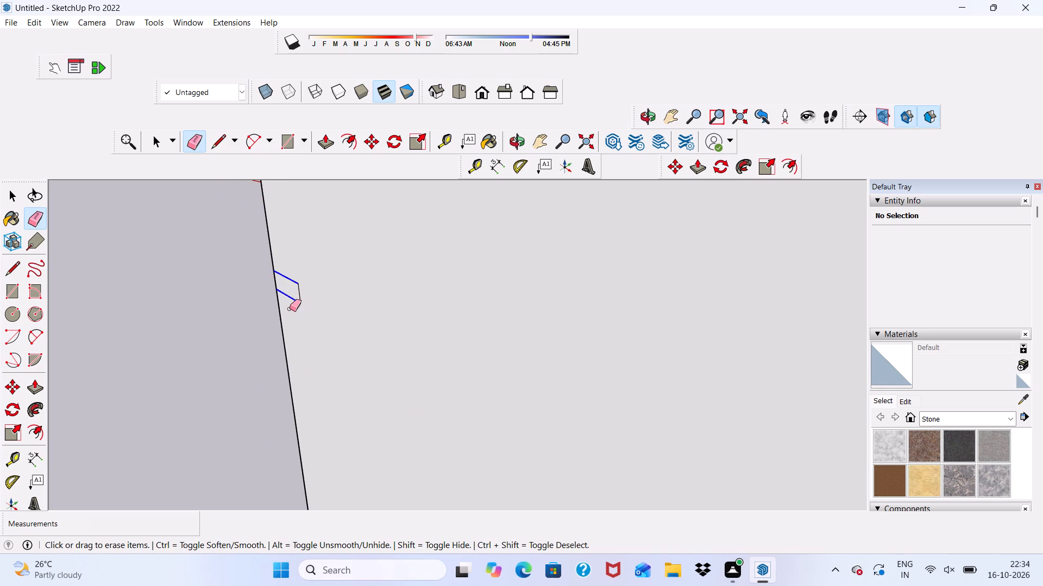
pyautogui.moveTo(290, 309); pyautogui.dragTo(296, 313)
pyautogui.click(302, 296)
pyautogui.click(300, 291)
# Erase the leftover slab line segments at both ends of the outer face of the side wall farther from the scale figure.
pyautogui.scroll(-7, 332, 317)
pyautogui.scroll(2, 372, 312)
pyautogui.scroll(-9, 372, 312)
pyautogui.moveTo(389, 332); pyautogui.dragTo(841, 287, button='middle')
pyautogui.scroll(-1, 841, 287)
pyautogui.moveTo(593, 254); pyautogui.dragTo(594, 291)
pyautogui.moveTo(597, 290); pyautogui.dragTo(603, 283)
pyautogui.moveTo(611, 257); pyautogui.dragTo(610, 272)
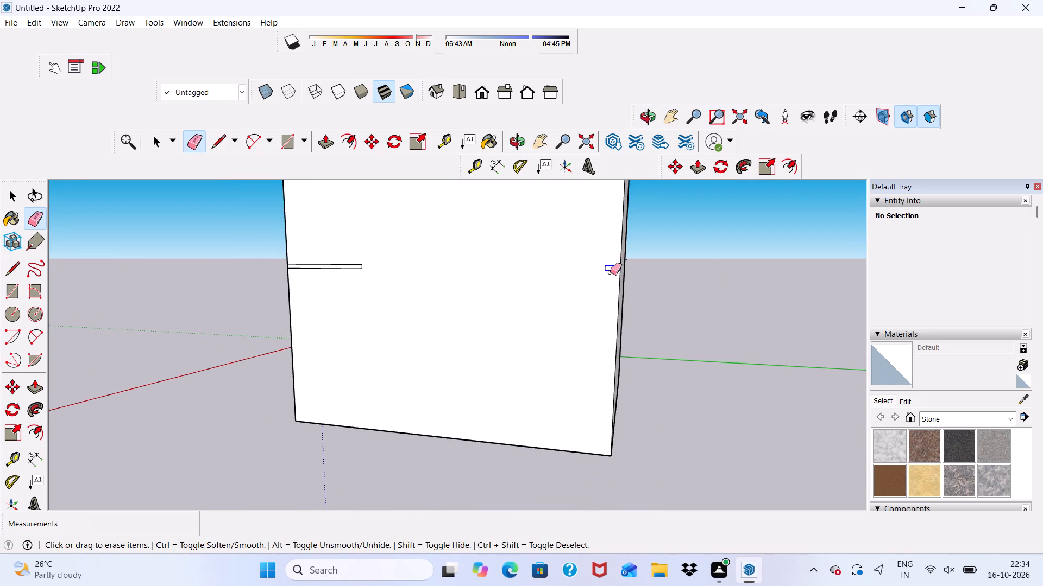
pyautogui.moveTo(610, 272); pyautogui.dragTo(610, 273)
pyautogui.click(608, 270)
pyautogui.scroll(5, 344, 282)
pyautogui.moveTo(364, 234); pyautogui.dragTo(359, 284)
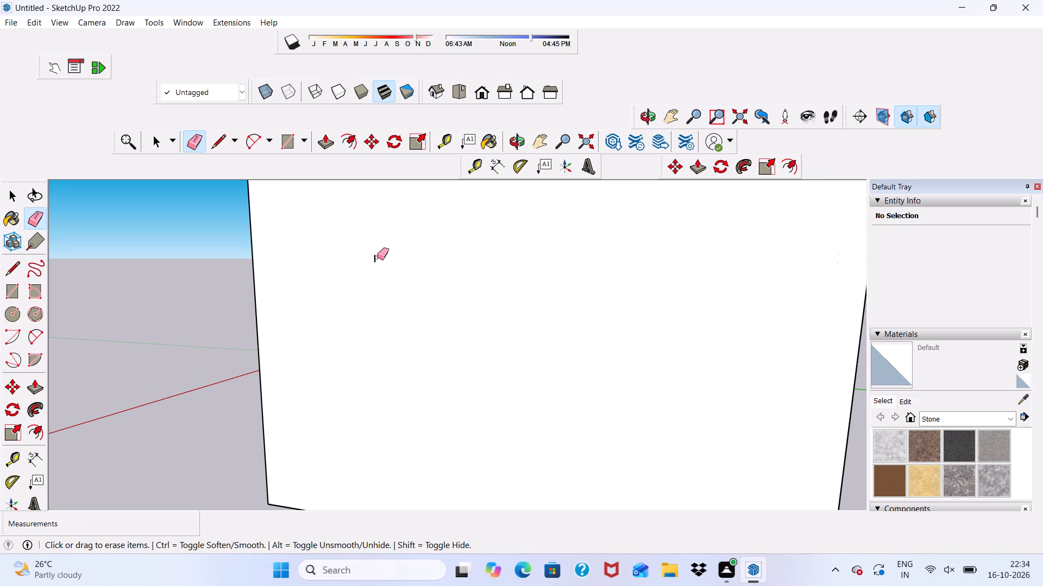
pyautogui.moveTo(377, 257); pyautogui.dragTo(372, 275)
pyautogui.scroll(-2, 372, 286)
pyautogui.moveTo(372, 288); pyautogui.dragTo(763, 298, button='middle')
pyautogui.press('space')
# Examine the two-storey shell from several sides, including the open end and the slab-to-wall junctions.
pyautogui.scroll(-17, 762, 298)
pyautogui.scroll(5, 706, 367)
pyautogui.scroll(-4, 706, 367)
pyautogui.moveTo(731, 352); pyautogui.dragTo(720, 282, button='middle')
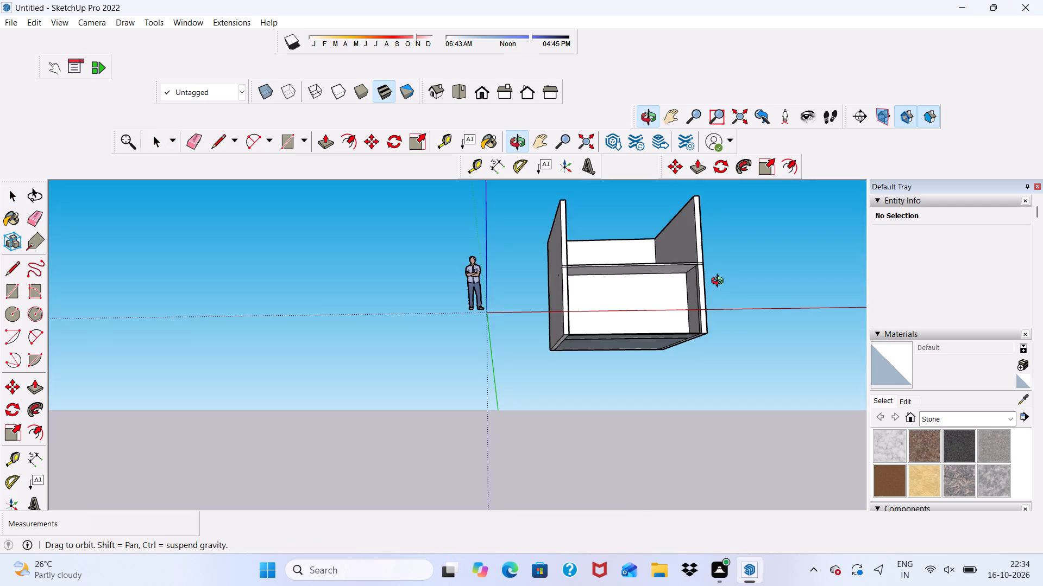
pyautogui.moveTo(720, 282); pyautogui.dragTo(668, 410, button='middle')
pyautogui.scroll(5, 693, 375)
pyautogui.scroll(-1, 718, 315)
pyautogui.scroll(10, 743, 296)
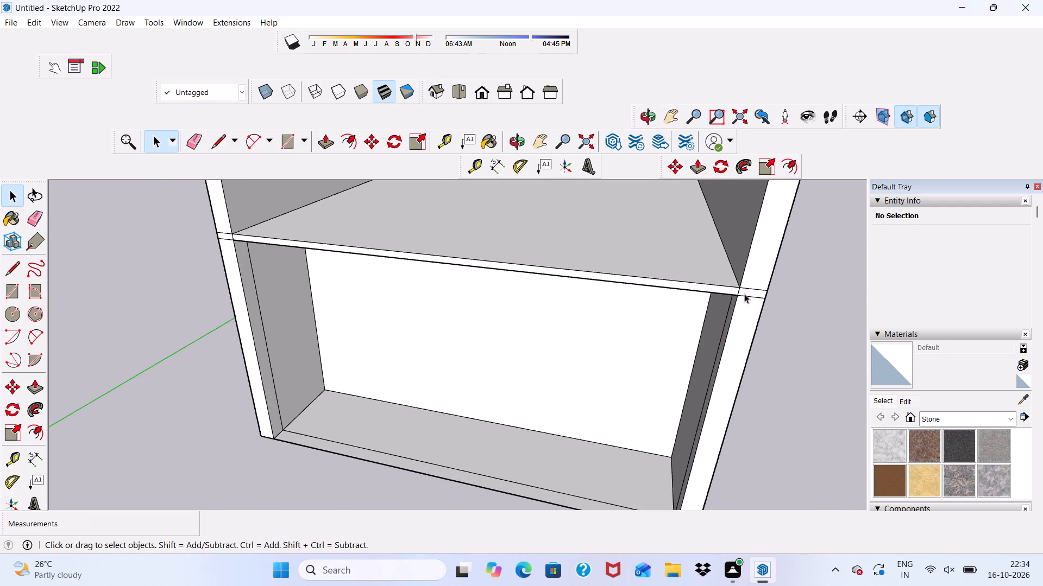
pyautogui.scroll(-16, 740, 292)
pyautogui.moveTo(687, 286); pyautogui.dragTo(687, 353, button='middle')
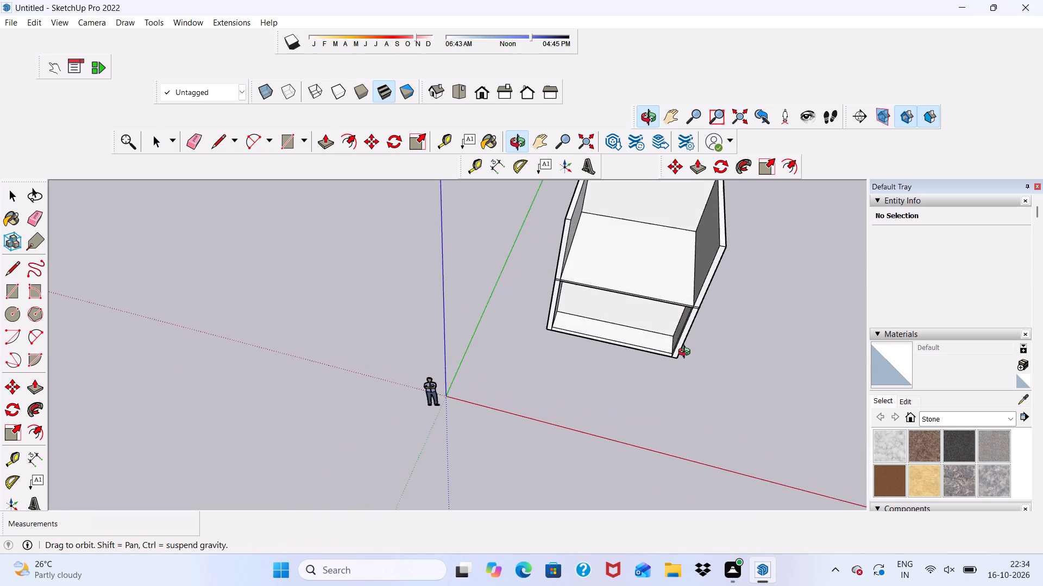
pyautogui.moveTo(687, 353); pyautogui.dragTo(674, 388, button='middle')
pyautogui.scroll(-4, 527, 216)
pyautogui.moveTo(531, 357); pyautogui.dragTo(561, 160, button='middle')
pyautogui.scroll(10, 607, 351)
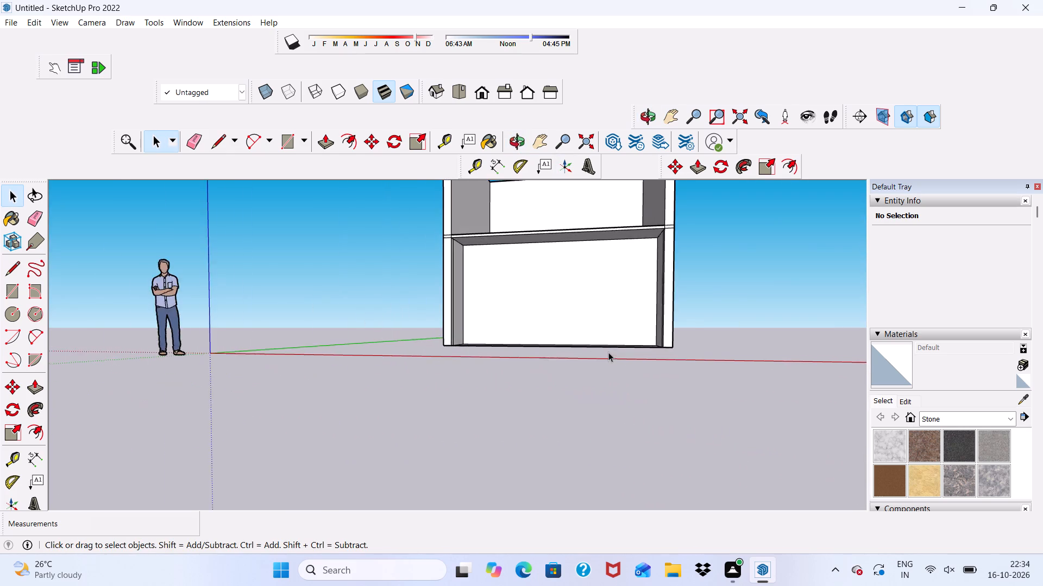
pyautogui.scroll(3, 608, 352)
pyautogui.scroll(-9, 541, 276)
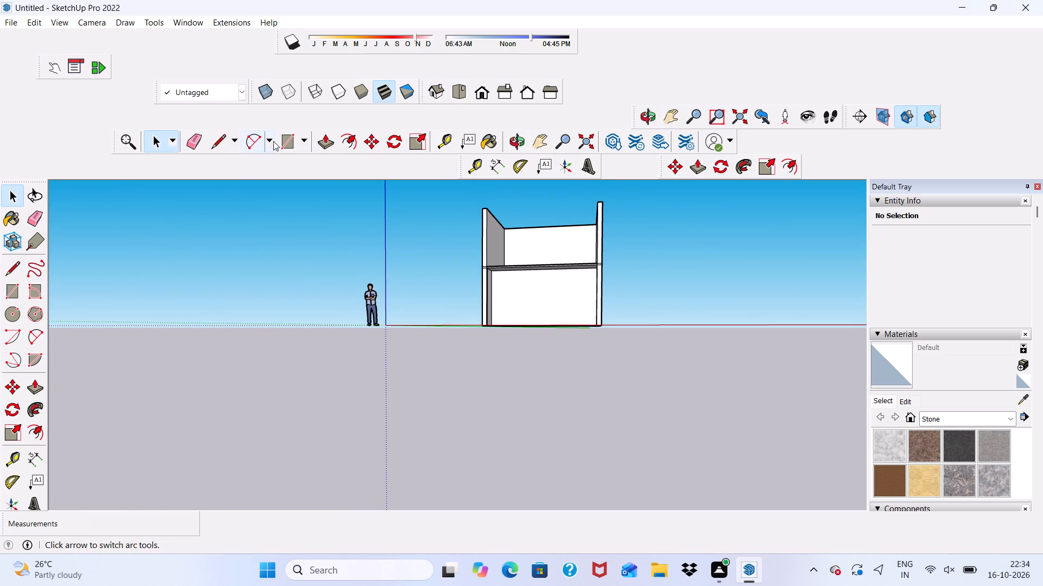
# Draw a 20' by 19' 3" rectangle over the upper walls, corner to opposite corner, to cap the upper storey.
pyautogui.click(279, 136)
pyautogui.scroll(5, 535, 220)
pyautogui.scroll(-4, 536, 211)
pyautogui.moveTo(536, 211); pyautogui.dragTo(542, 398, button='middle')
pyautogui.scroll(-5, 508, 275)
pyautogui.scroll(15, 527, 223)
pyautogui.click(512, 214)
pyautogui.scroll(-5, 487, 277)
pyautogui.scroll(-1, 680, 290)
pyautogui.scroll(4, 696, 413)
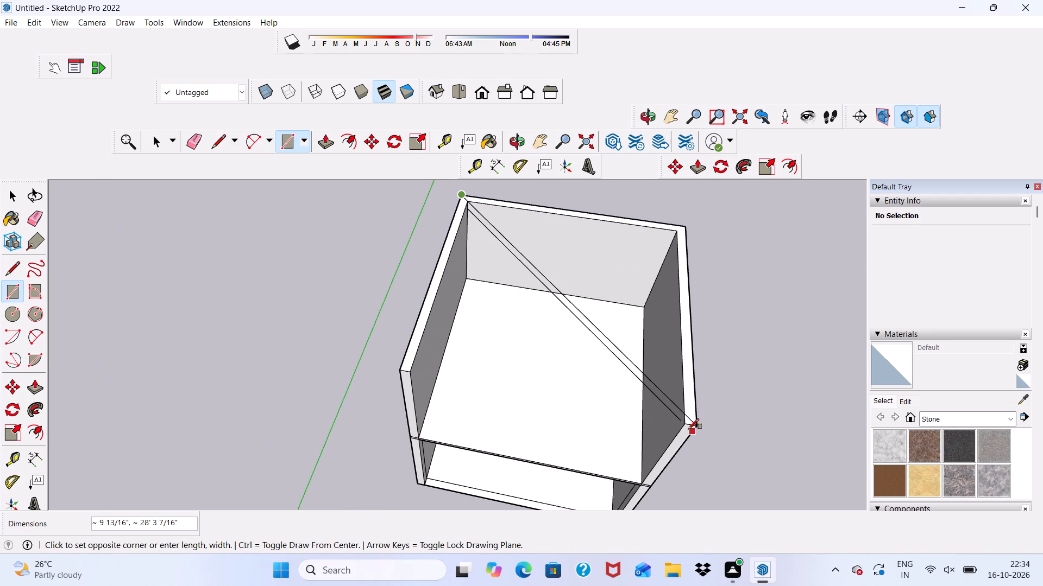
pyautogui.click(690, 425)
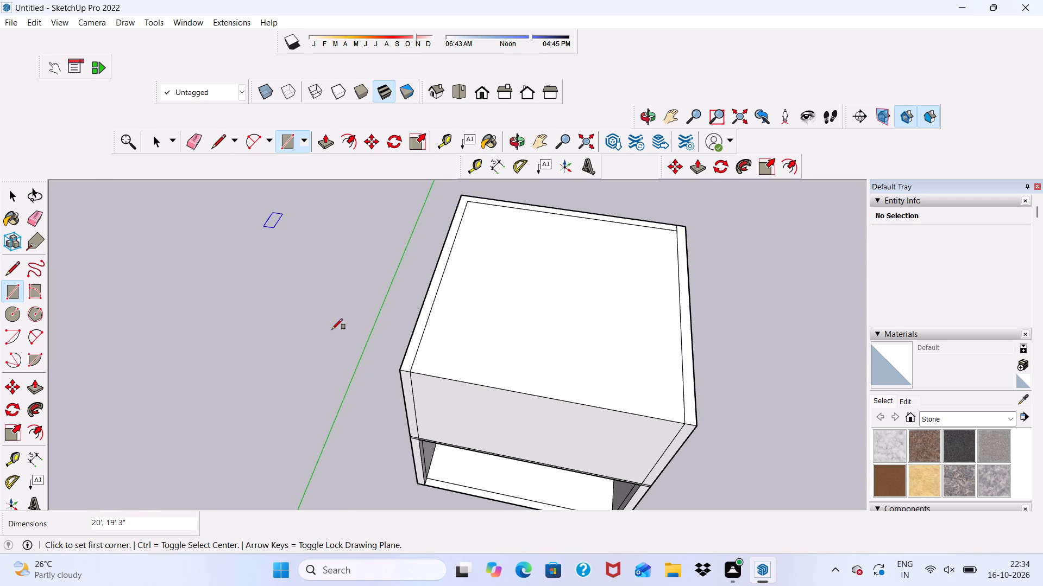
# Delete the vertical face closing the upper storey's open end.
pyautogui.press('space')
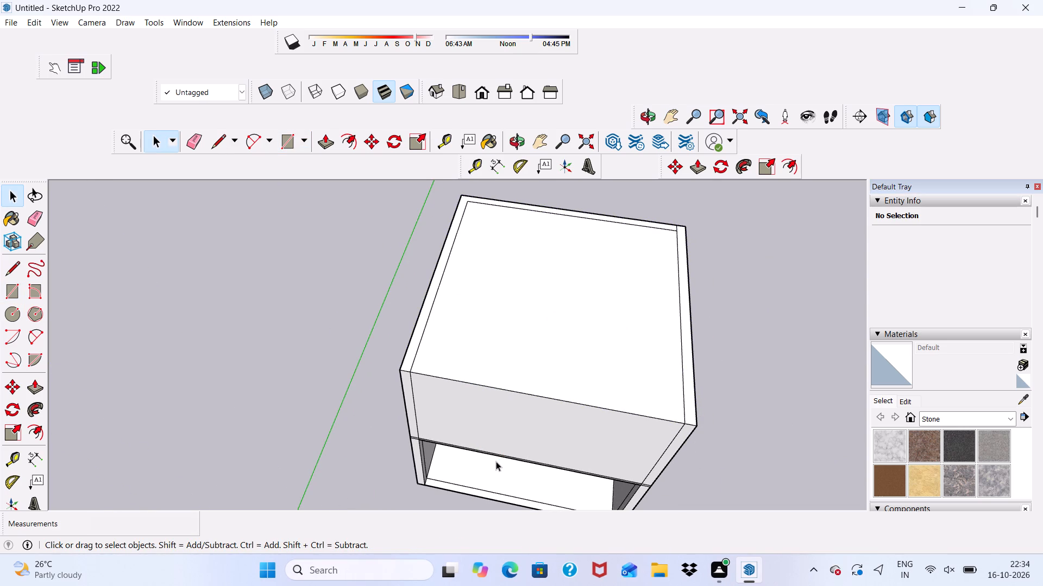
pyautogui.click(499, 436)
pyautogui.press('Delete')
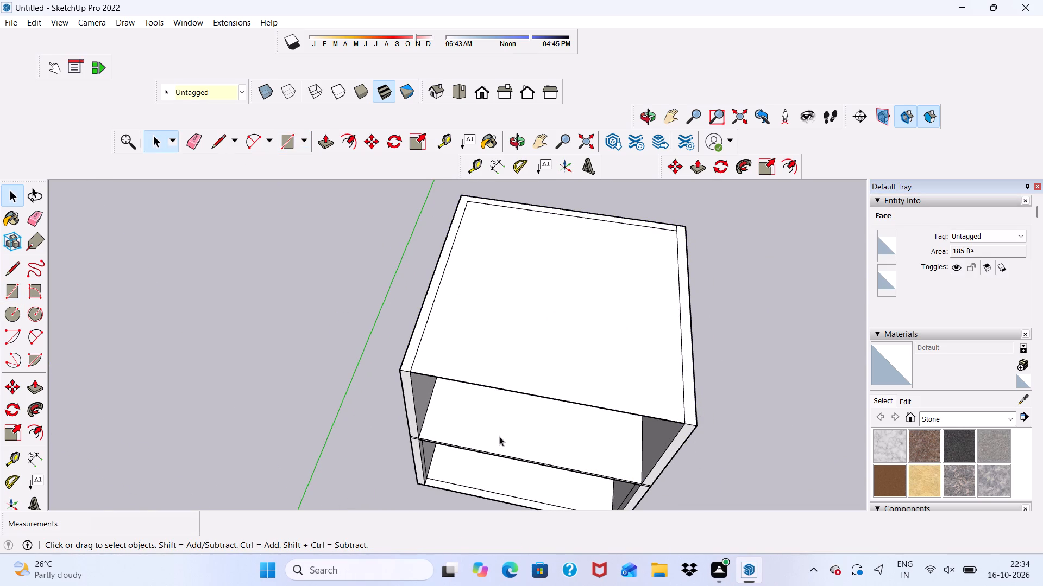
# Push/Pull the inner roof face up 3" to form the top slab.
pyautogui.click(511, 343)
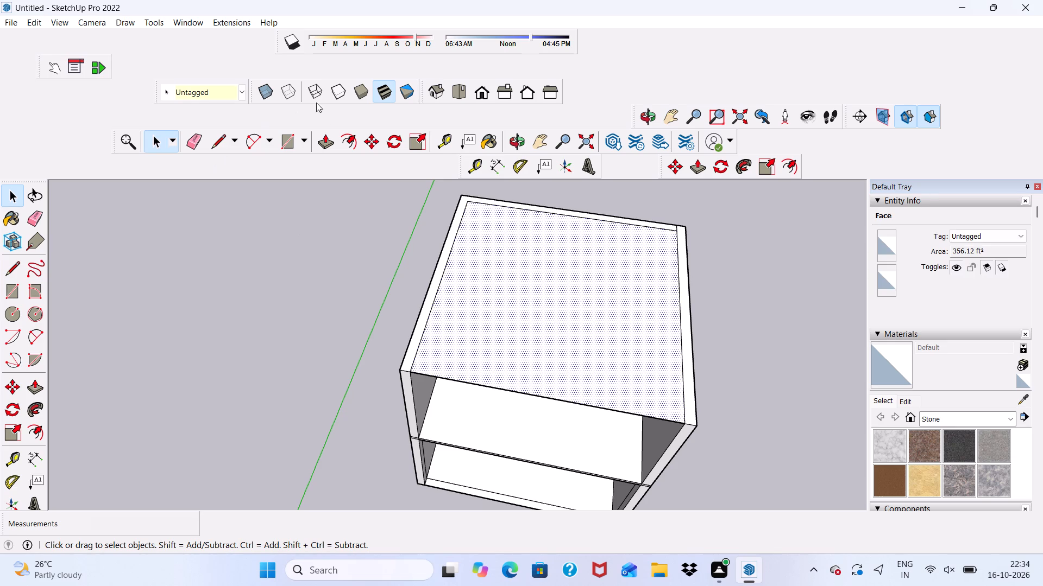
pyautogui.click(328, 145)
pyautogui.click(517, 289)
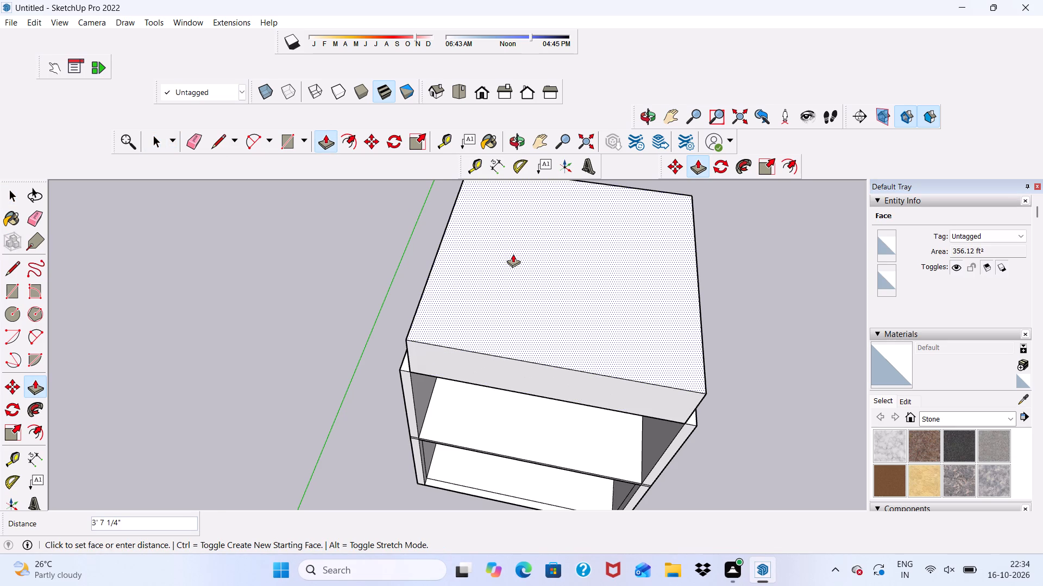
pyautogui.write('3"')
pyautogui.press('Return')
# Pull the top slab's edge 9" outward over the side wall nearest the scale figure.
pyautogui.scroll(5, 513, 254)
pyautogui.scroll(-5, 513, 254)
pyautogui.moveTo(467, 365); pyautogui.dragTo(471, 362, button='middle')
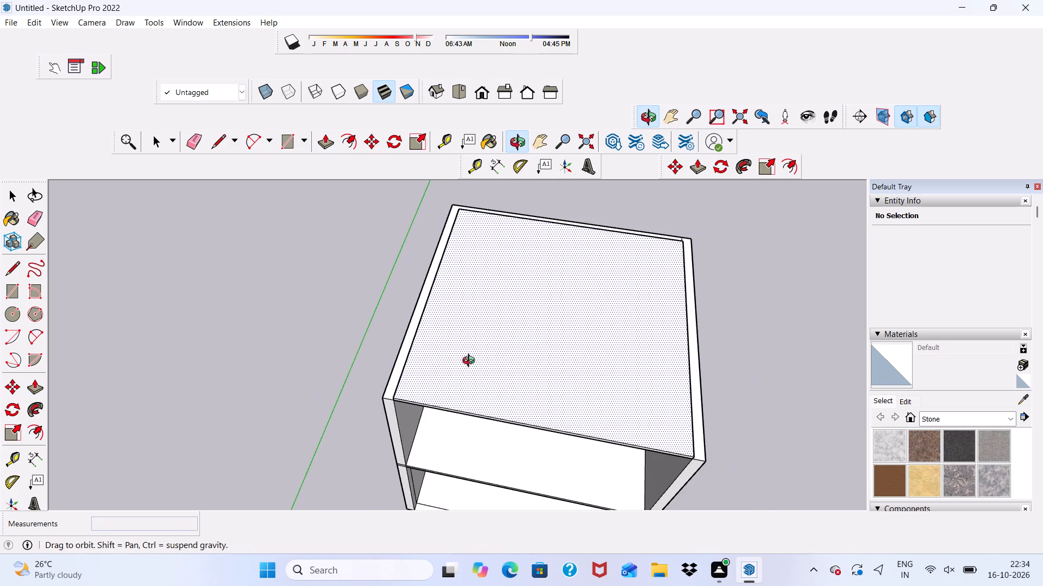
pyautogui.moveTo(471, 362); pyautogui.dragTo(687, 314, button='middle')
pyautogui.scroll(11, 532, 340)
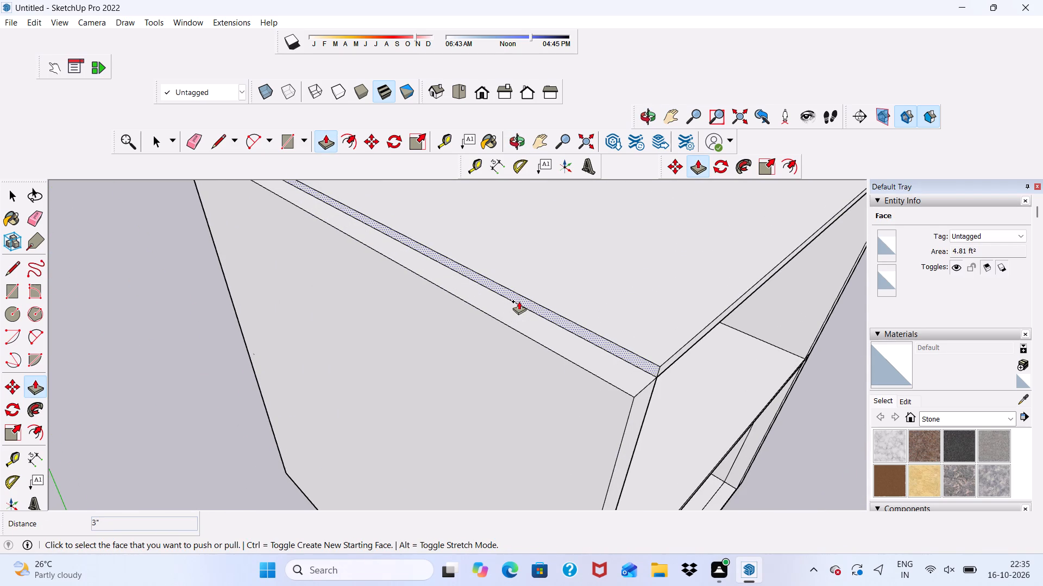
pyautogui.click(519, 301)
pyautogui.click(584, 397)
pyautogui.scroll(-7, 432, 332)
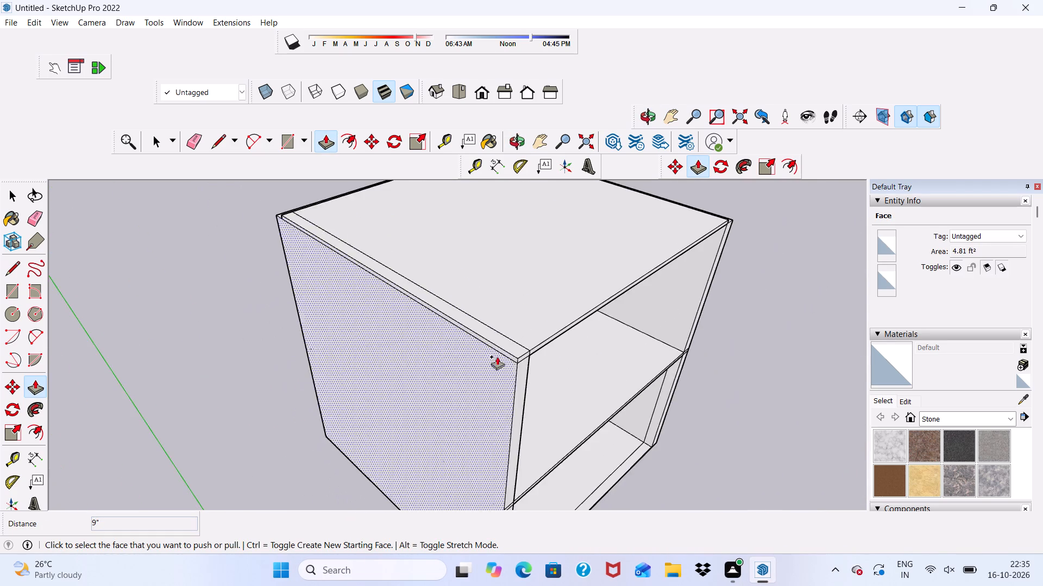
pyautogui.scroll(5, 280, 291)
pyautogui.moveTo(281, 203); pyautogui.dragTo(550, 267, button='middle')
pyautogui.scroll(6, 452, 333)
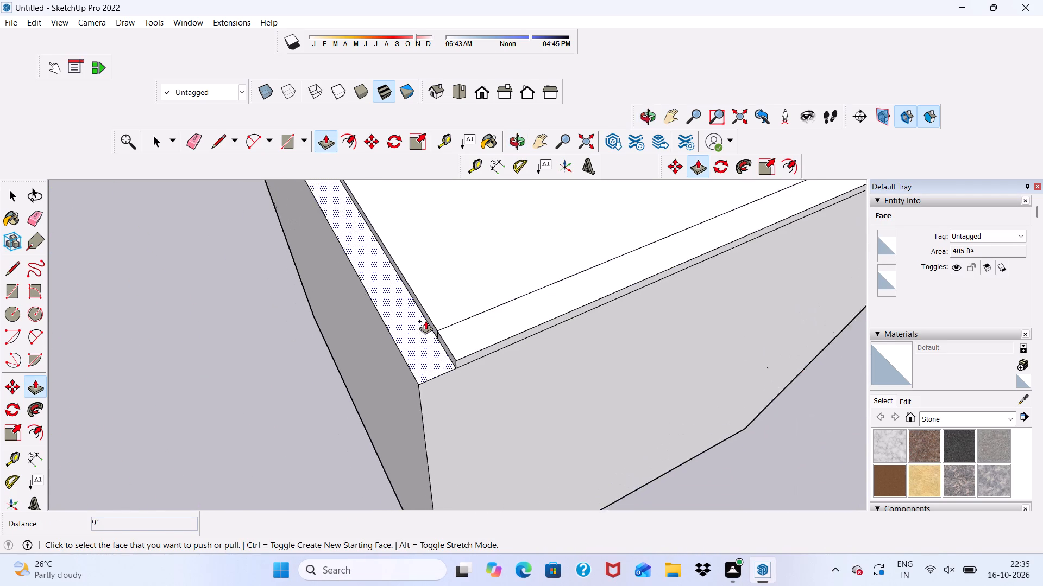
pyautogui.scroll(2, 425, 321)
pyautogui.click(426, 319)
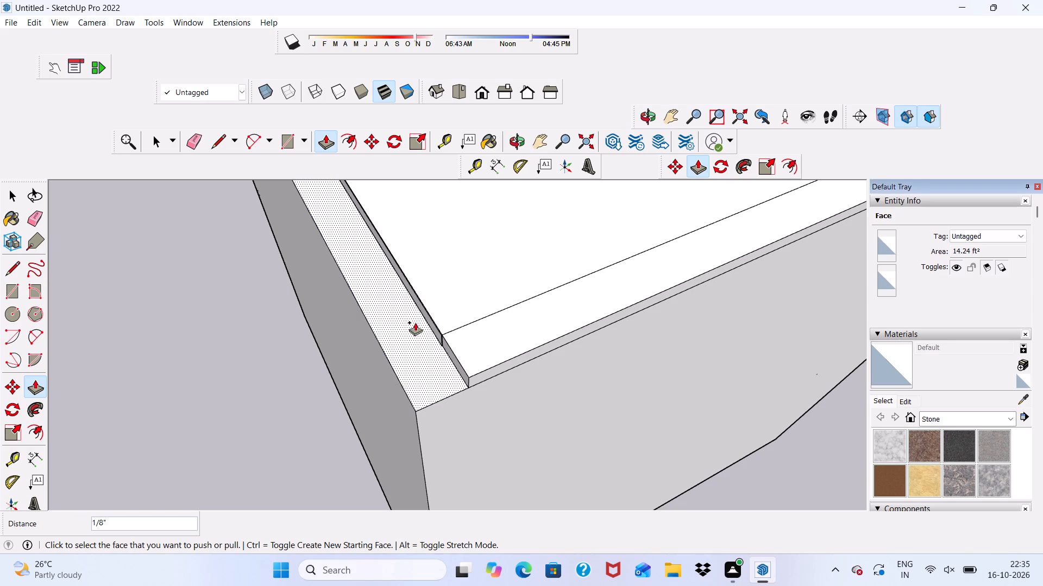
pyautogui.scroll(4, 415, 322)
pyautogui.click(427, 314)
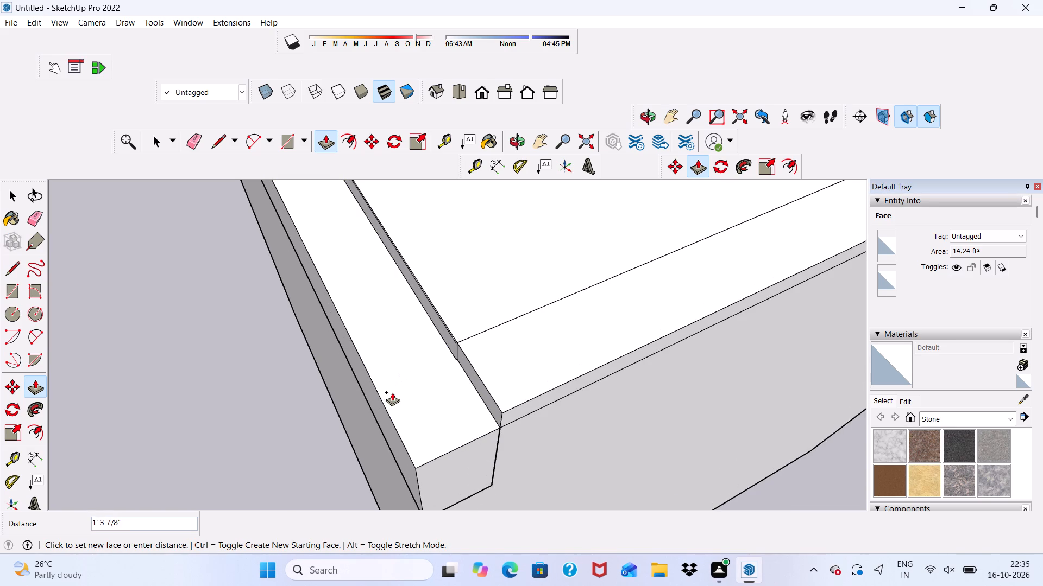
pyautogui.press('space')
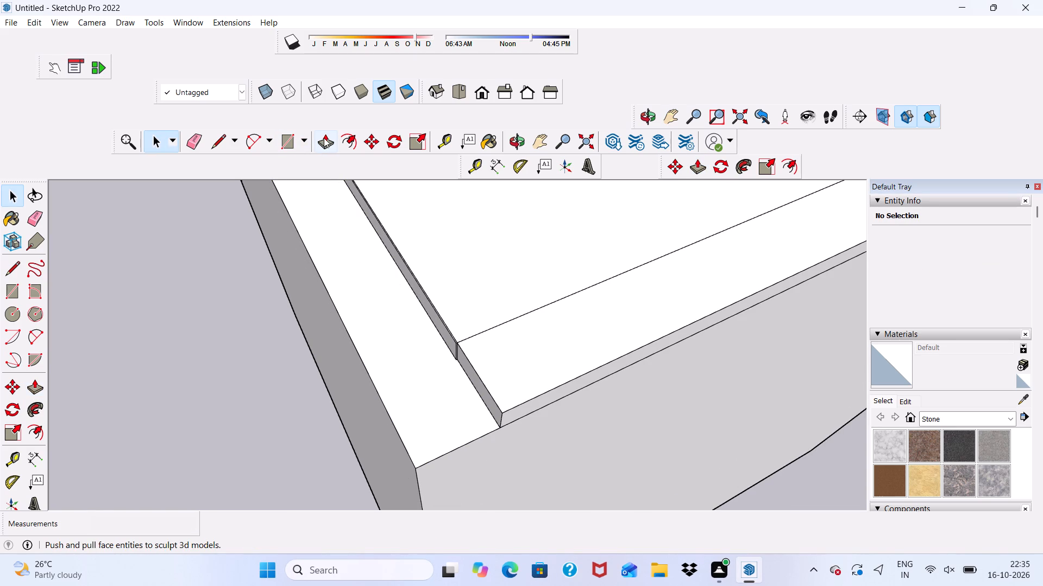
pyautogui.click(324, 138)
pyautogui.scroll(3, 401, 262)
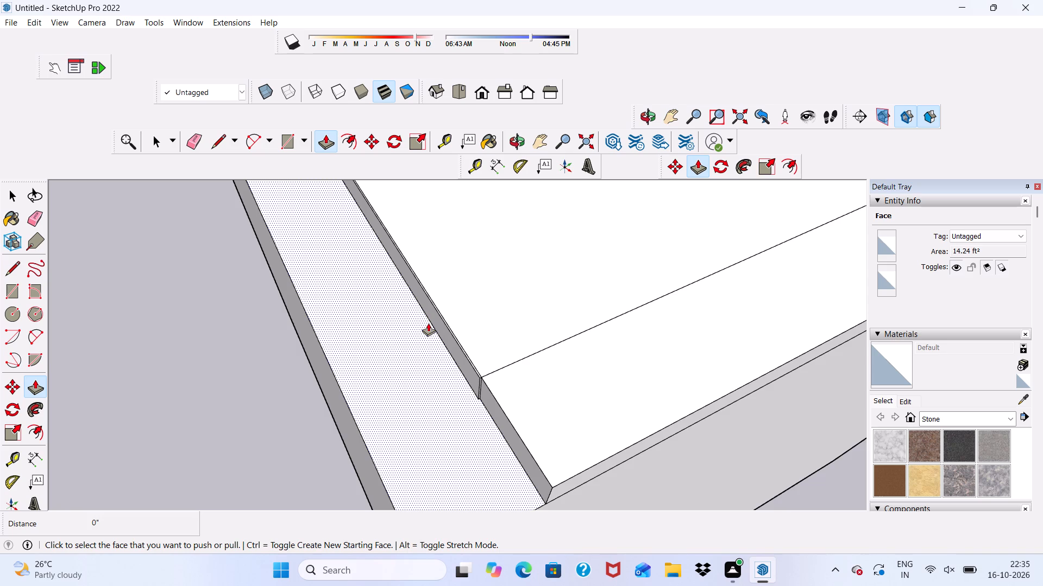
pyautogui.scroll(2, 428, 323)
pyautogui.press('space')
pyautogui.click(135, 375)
# Pull the top slab's edge 8 7/8" outward over the top of the closed end wall.
pyautogui.scroll(4, 453, 303)
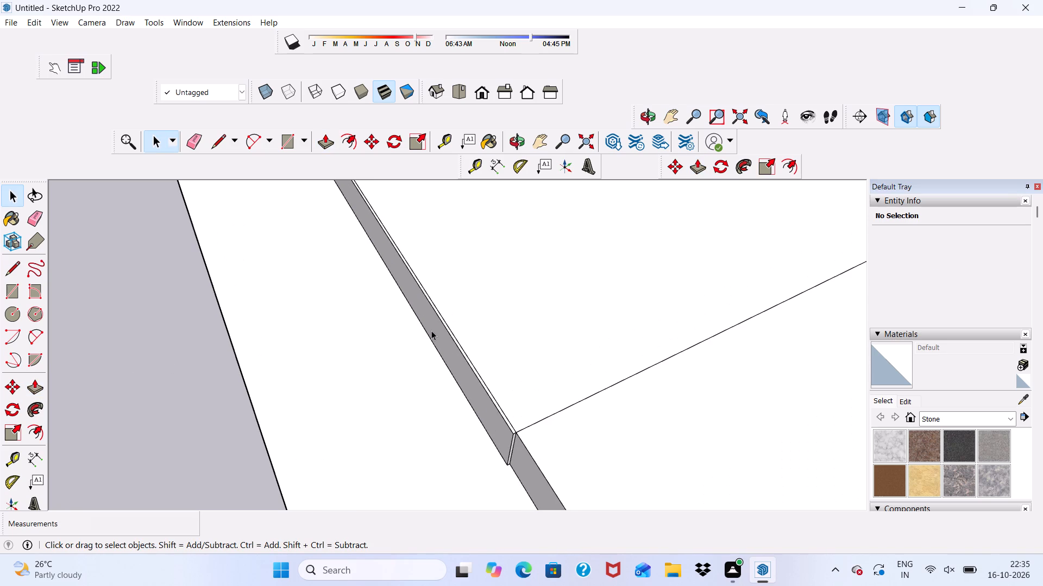
pyautogui.click(431, 330)
pyautogui.click(326, 146)
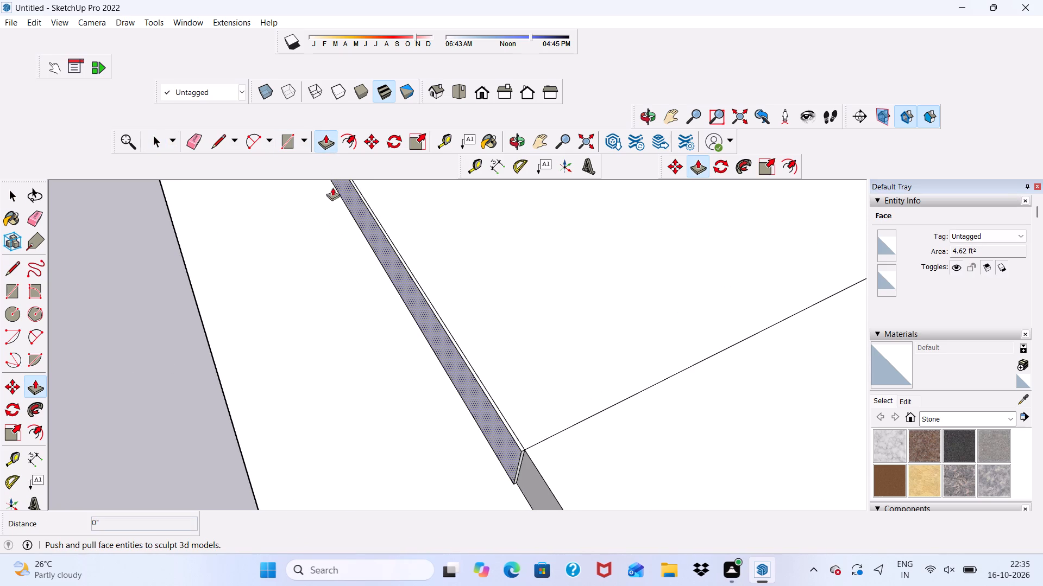
pyautogui.click(450, 383)
pyautogui.scroll(-6, 376, 390)
pyautogui.scroll(-11, 293, 374)
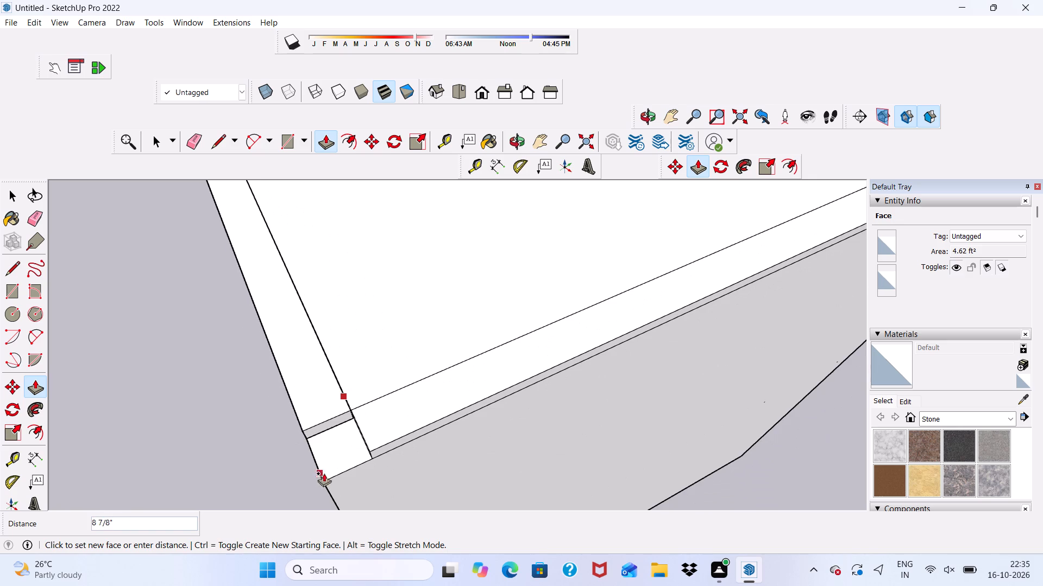
pyautogui.scroll(3, 330, 470)
pyautogui.click(320, 487)
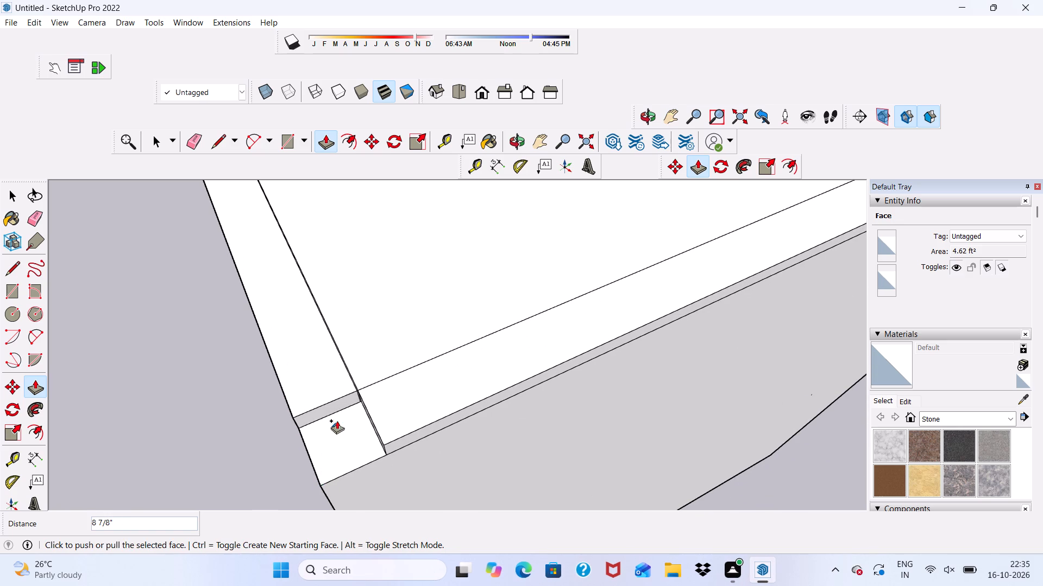
# Fill the notch at the slab's corner by pulling the side extension's end face 9" to the end wall's outer face.
pyautogui.scroll(-1, 337, 421)
pyautogui.moveTo(337, 421); pyautogui.dragTo(432, 291, button='middle')
pyautogui.scroll(5, 409, 458)
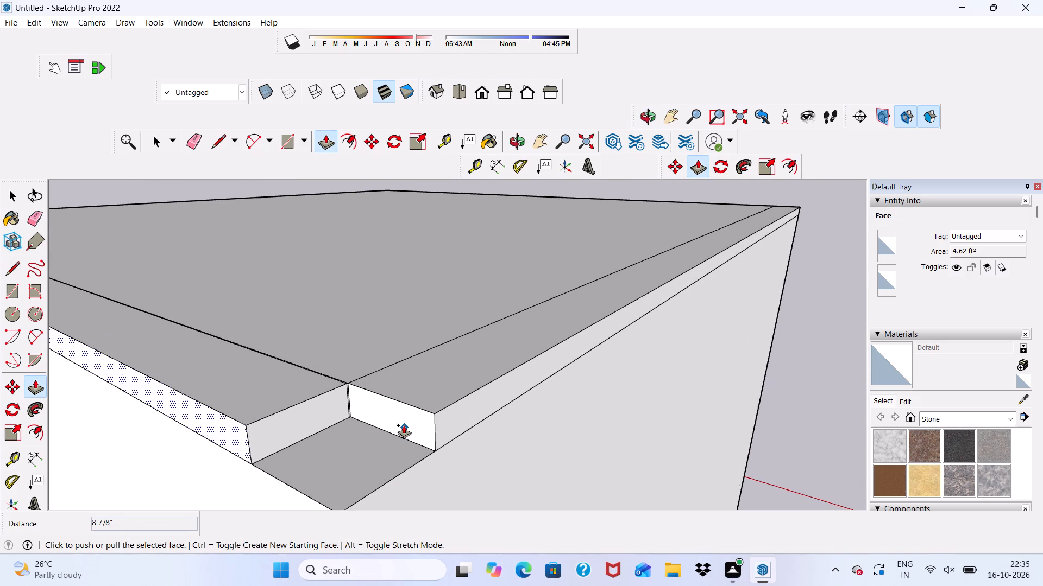
pyautogui.press('space')
pyautogui.click(404, 421)
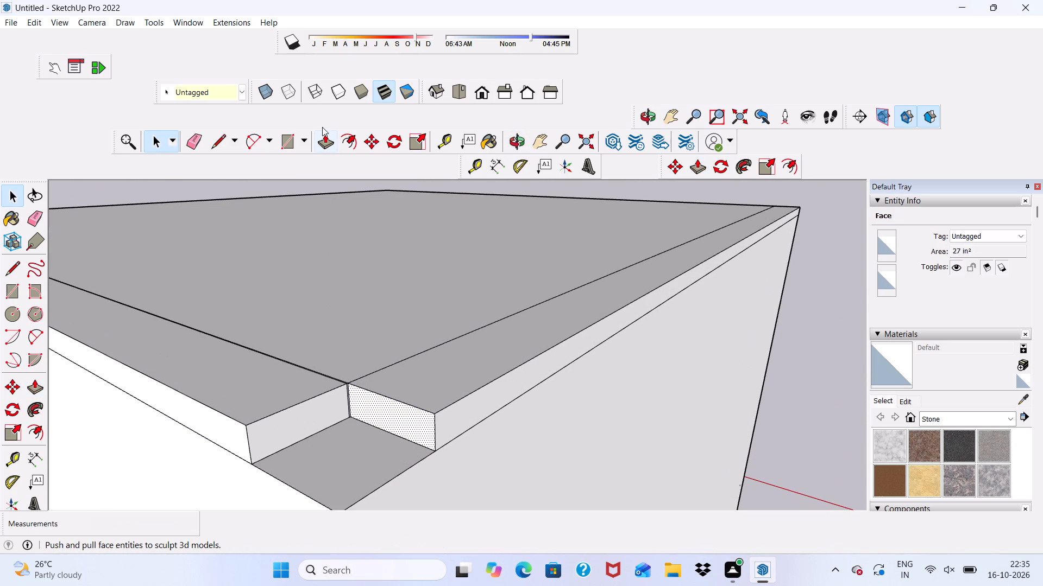
pyautogui.click(319, 146)
pyautogui.scroll(1, 423, 422)
pyautogui.click(423, 423)
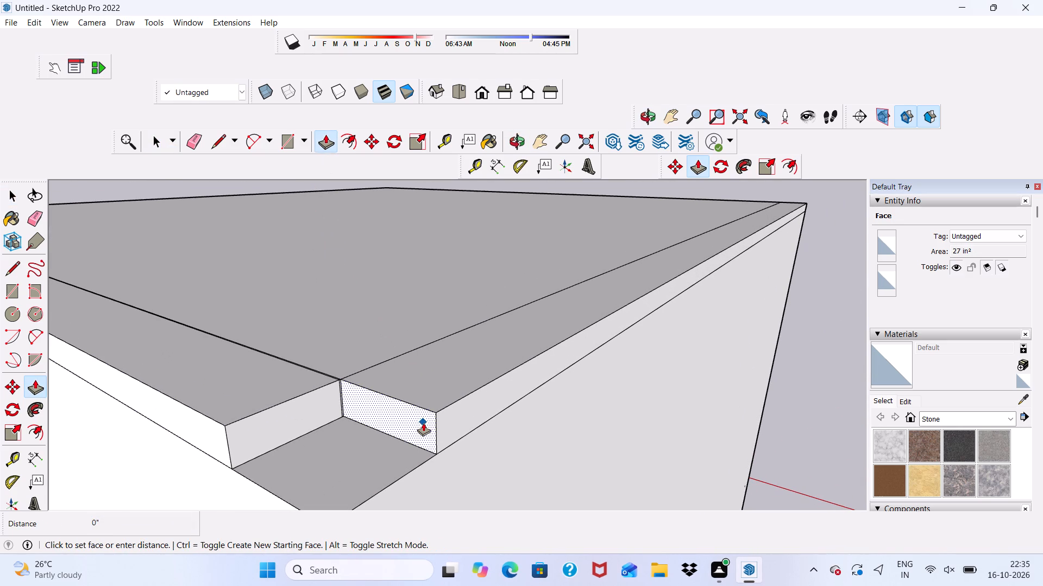
pyautogui.scroll(3, 219, 440)
pyautogui.click(205, 431)
# Erase the two seam lines on the top slab's surface along the closed end wall.
pyautogui.scroll(-6, 211, 421)
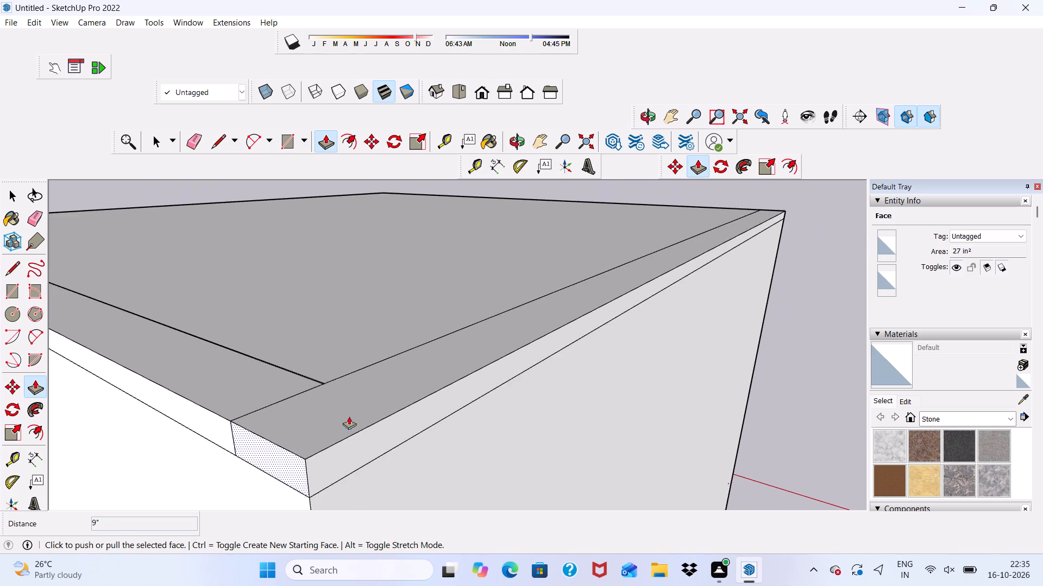
pyautogui.scroll(-5, 349, 410)
pyautogui.moveTo(349, 410); pyautogui.dragTo(285, 526, button='middle')
pyautogui.scroll(17, 254, 330)
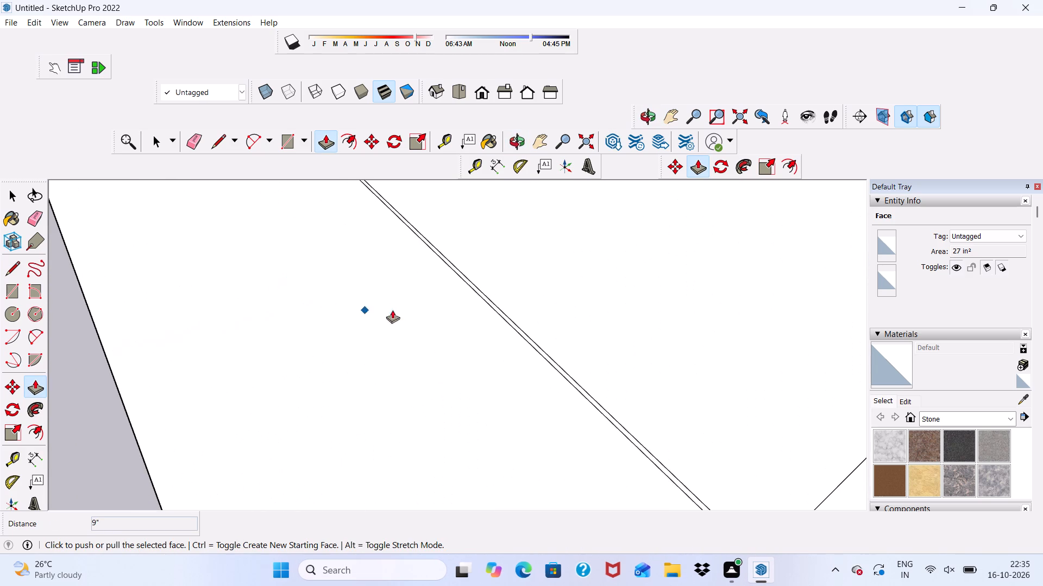
pyautogui.click(194, 136)
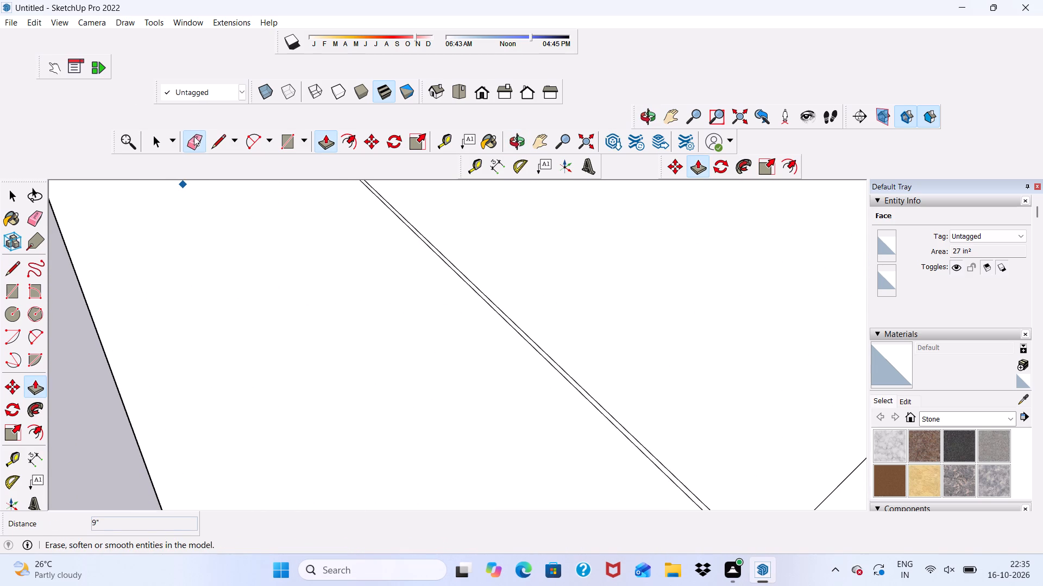
pyautogui.moveTo(462, 230); pyautogui.dragTo(462, 298)
# Pull the top slab's edge 9" outward over the remaining uncovered side wall.
pyautogui.scroll(-18, 443, 303)
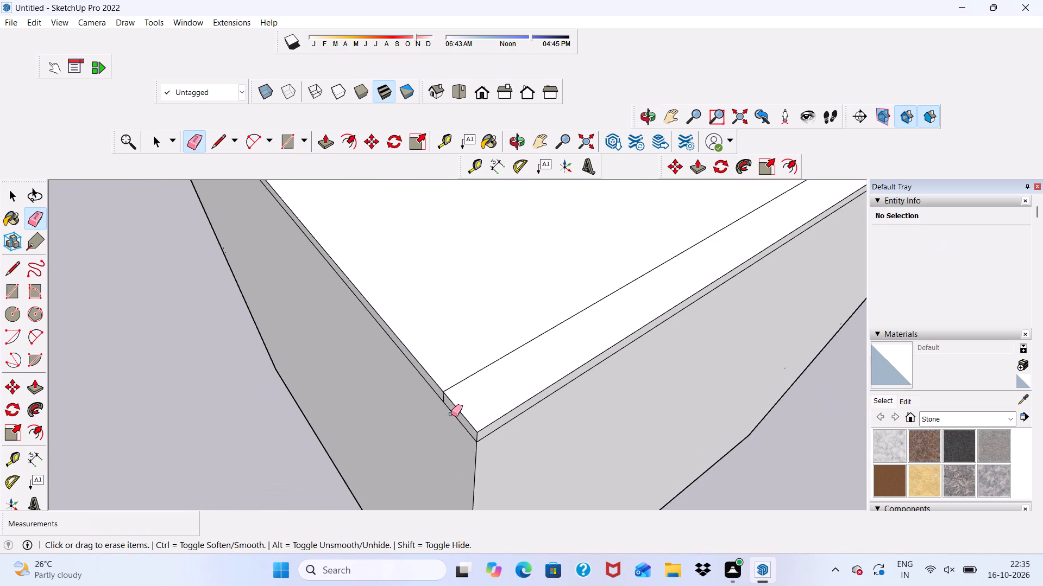
pyautogui.scroll(-14, 451, 414)
pyautogui.moveTo(294, 367); pyautogui.dragTo(593, 322, button='middle')
pyautogui.scroll(4, 261, 413)
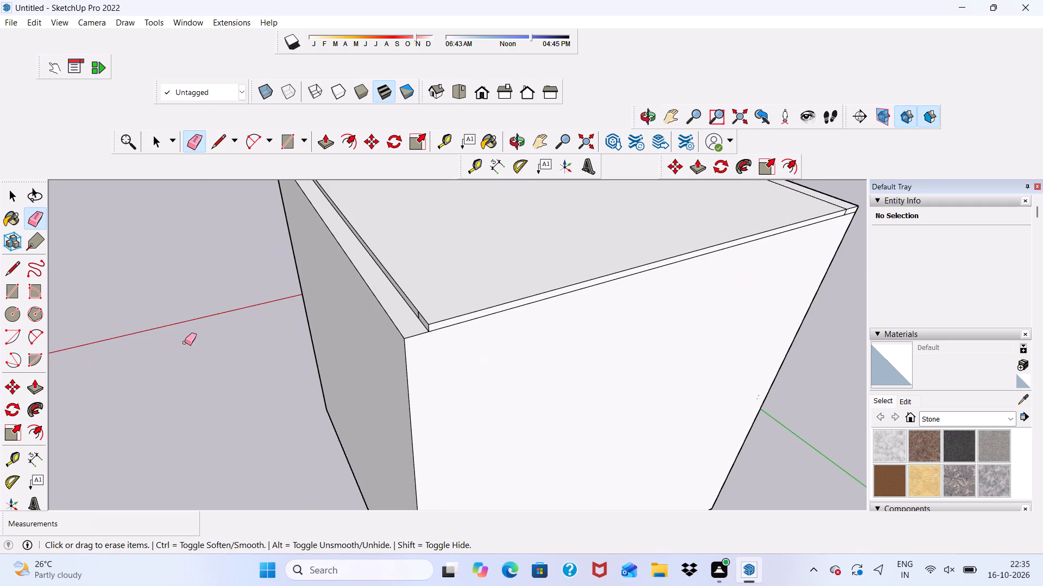
pyautogui.click(325, 138)
pyautogui.scroll(3, 354, 252)
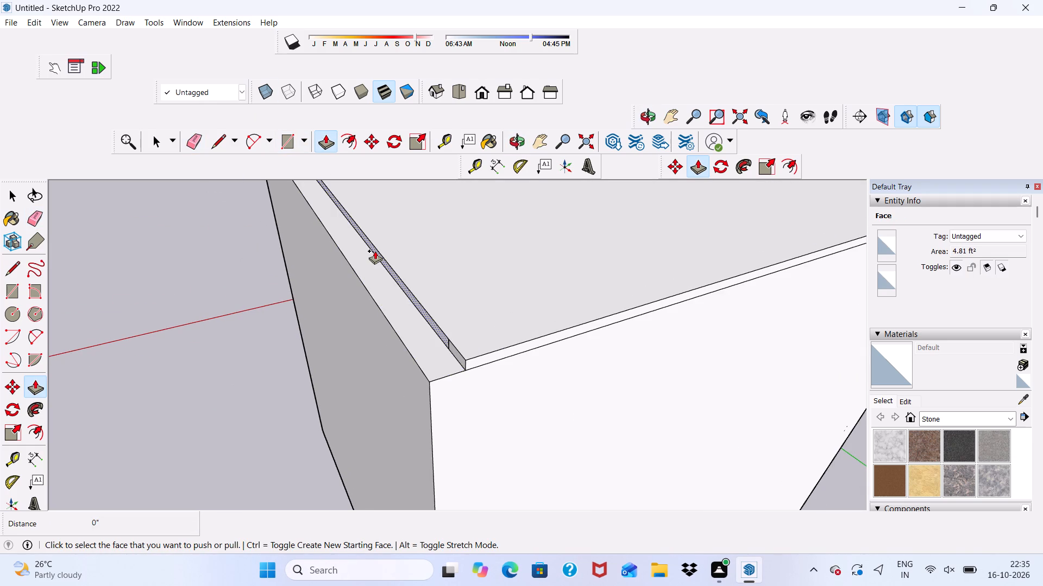
pyautogui.click(375, 251)
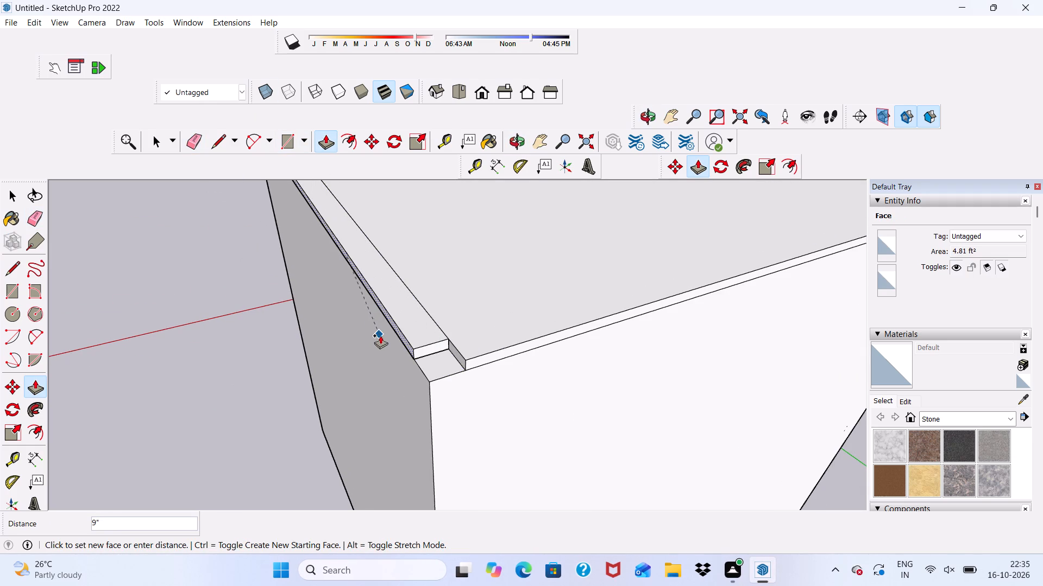
pyautogui.click(386, 340)
# Fill the corner notch by pulling the new side extension's end face 9" to the closed end wall's outer face.
pyautogui.scroll(4, 426, 352)
pyautogui.click(426, 344)
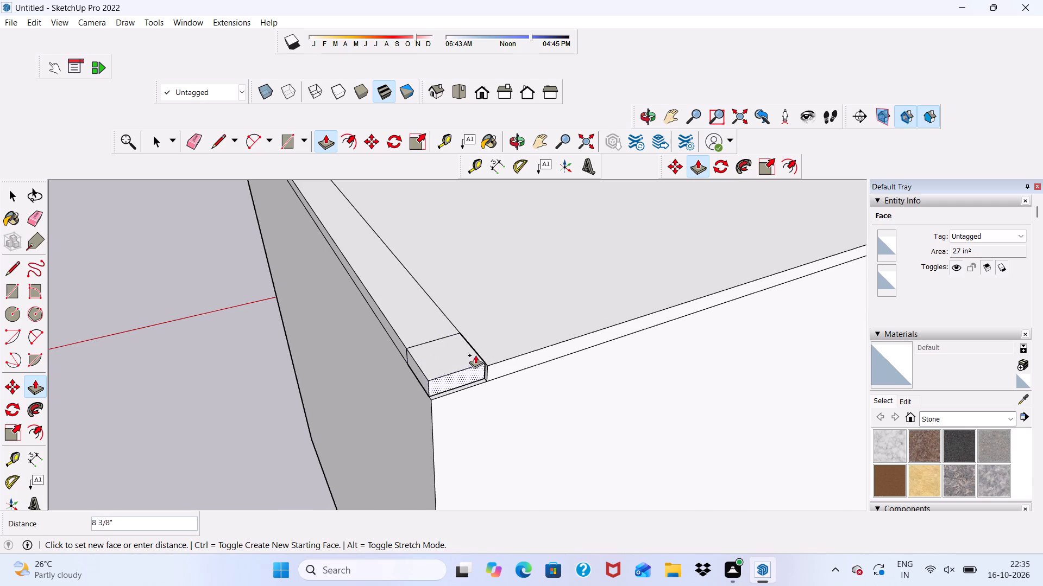
pyautogui.click(526, 358)
# Erase the long seam line on the top slab's surface along the newly covered side wall.
pyautogui.scroll(-12, 398, 466)
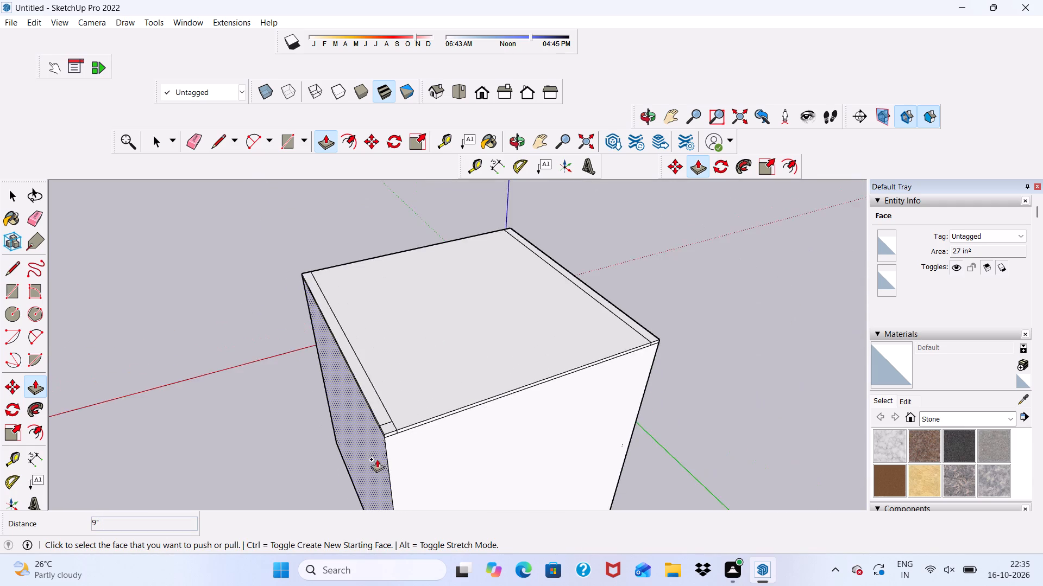
pyautogui.scroll(4, 285, 320)
pyautogui.moveTo(282, 288); pyautogui.dragTo(490, 298, button='middle')
pyautogui.scroll(-1, 293, 309)
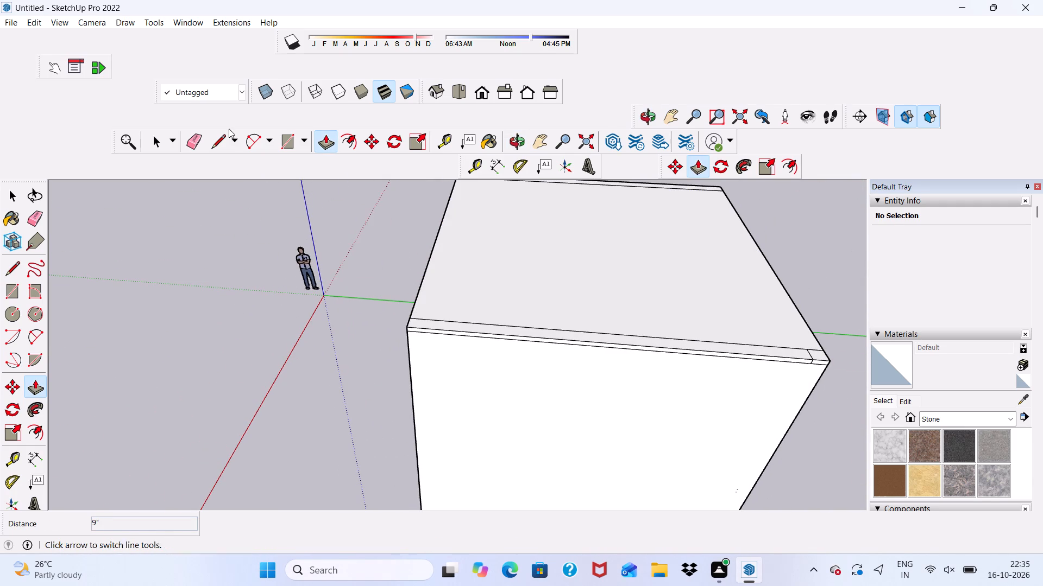
pyautogui.click(194, 145)
pyautogui.scroll(-3, 1042, 348)
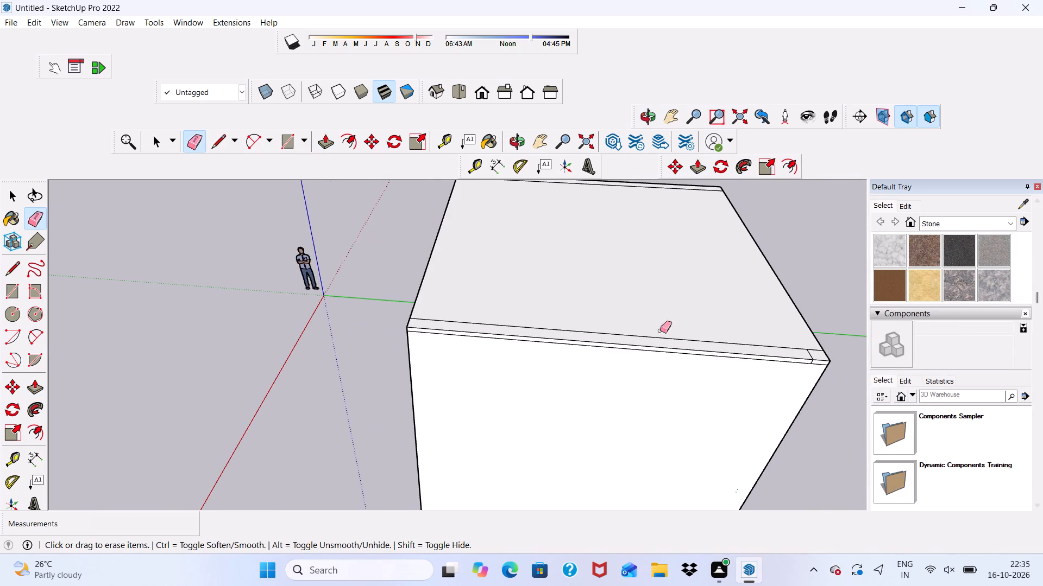
pyautogui.scroll(4, 626, 330)
pyautogui.click(592, 329)
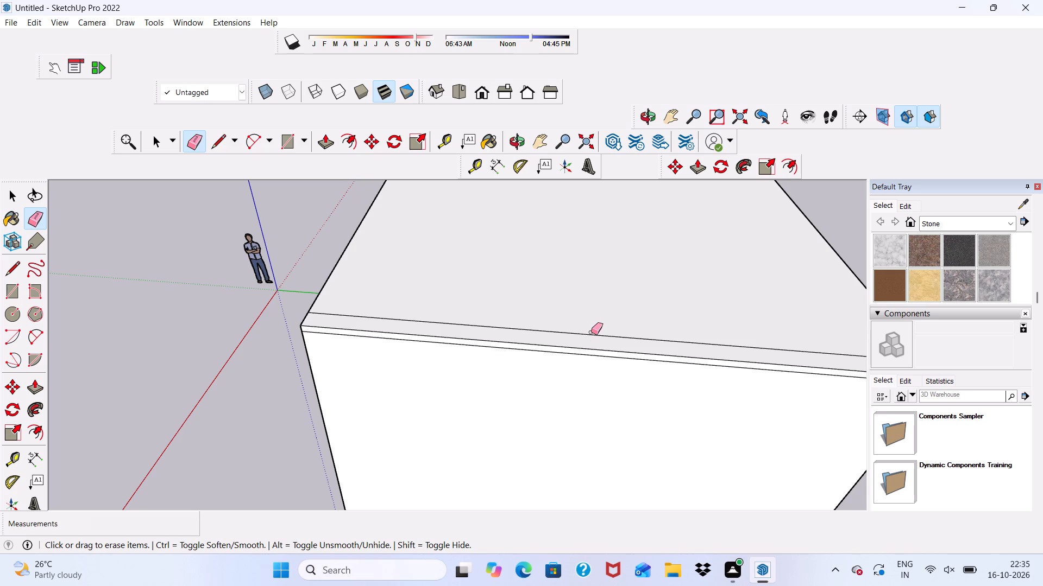
pyautogui.moveTo(591, 332); pyautogui.dragTo(589, 337)
pyautogui.click(589, 337)
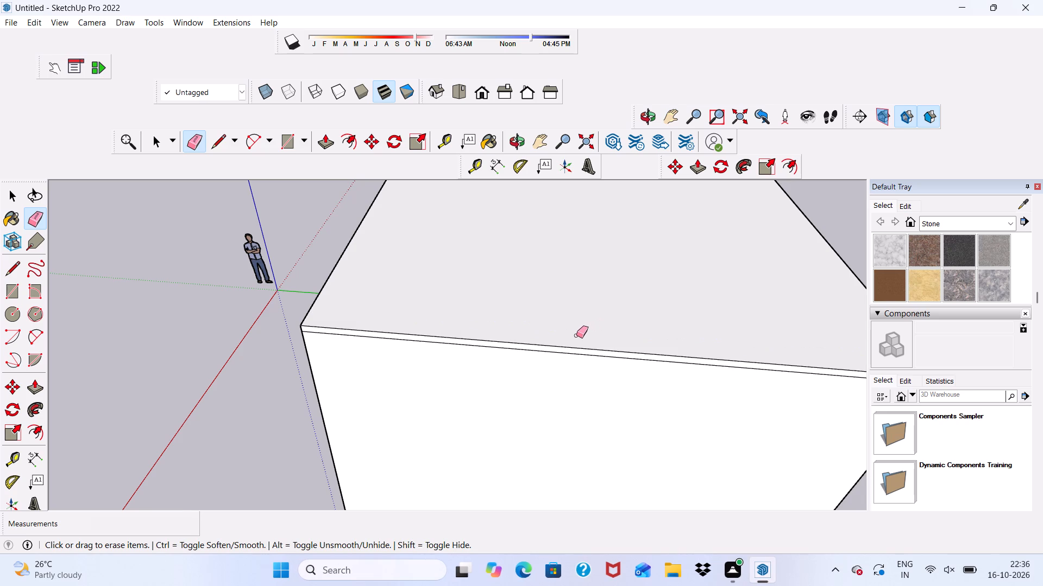
# Erase the leftover seams of the filled corner square on the slab's top surface and its outer edge face.
pyautogui.scroll(-9, 558, 341)
pyautogui.scroll(13, 823, 374)
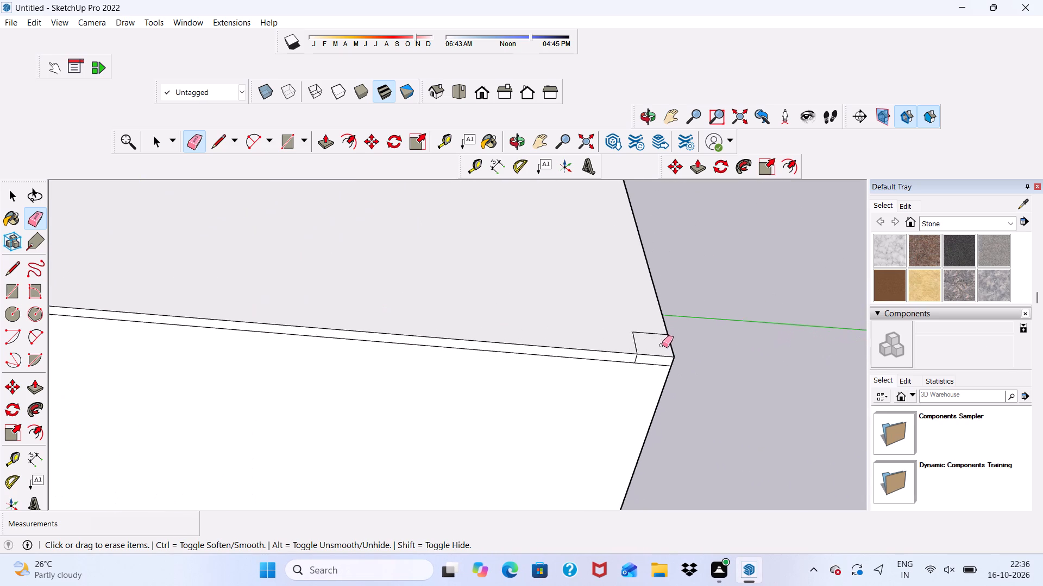
pyautogui.scroll(2, 662, 345)
pyautogui.moveTo(652, 329); pyautogui.dragTo(631, 346)
pyautogui.moveTo(630, 328); pyautogui.dragTo(632, 322)
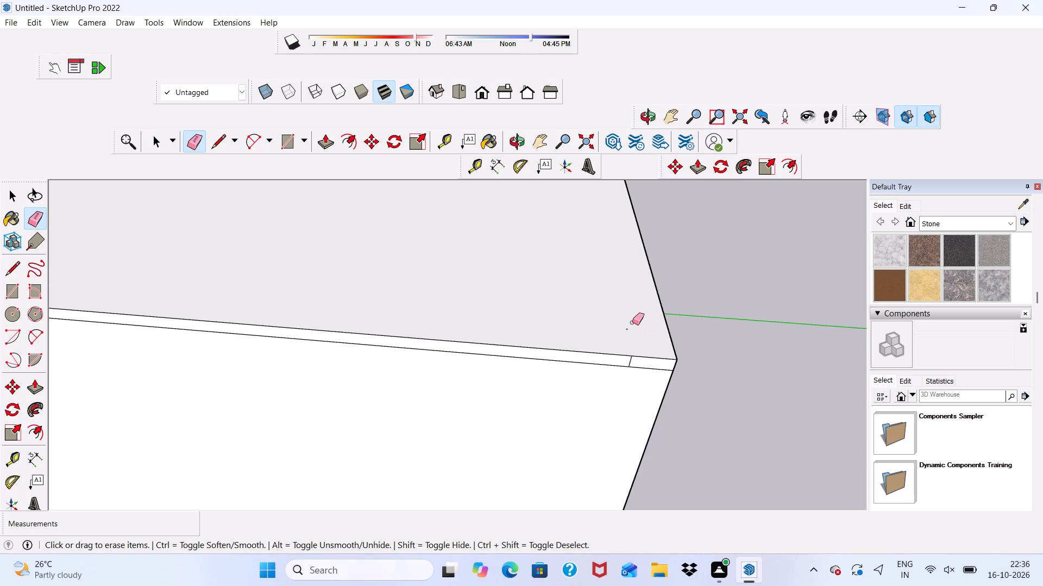
pyautogui.moveTo(632, 322); pyautogui.dragTo(635, 309)
pyautogui.scroll(-1, 639, 334)
pyautogui.scroll(13, 652, 378)
pyautogui.moveTo(583, 355); pyautogui.dragTo(594, 351)
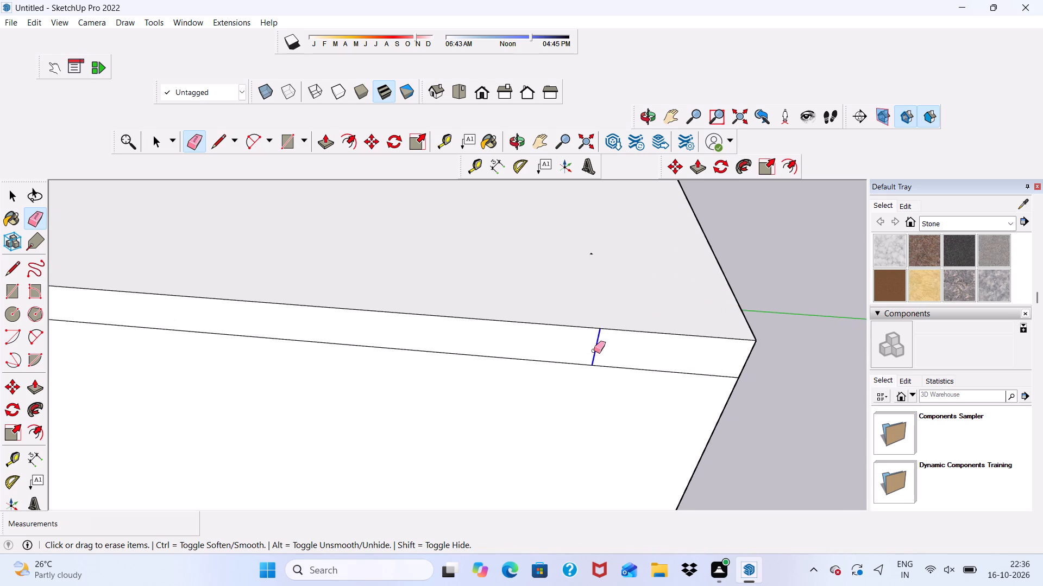
pyautogui.moveTo(594, 351); pyautogui.dragTo(601, 349)
pyautogui.moveTo(592, 251); pyautogui.dragTo(592, 257)
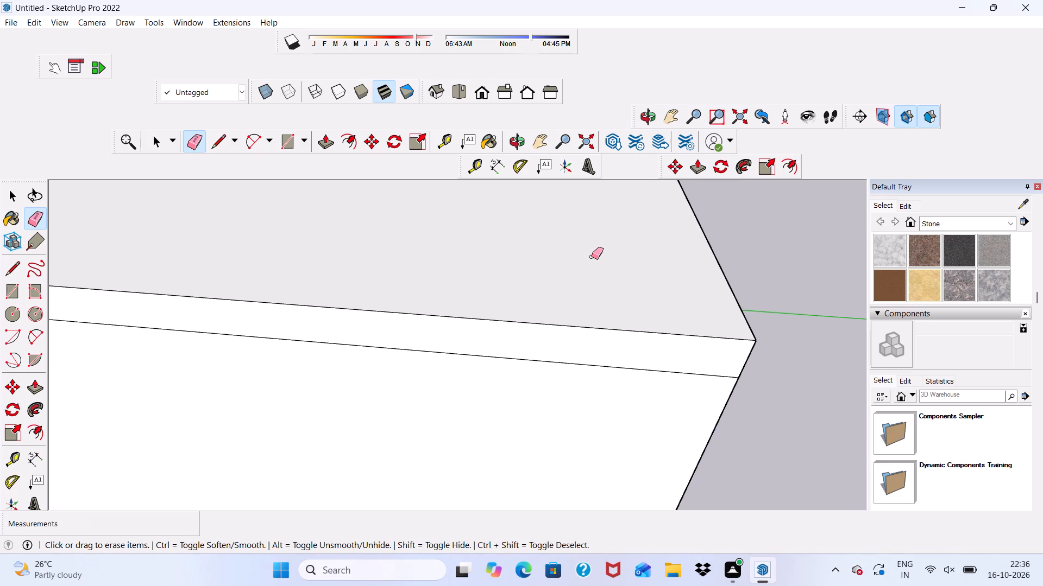
# Erase the long seam line on the top slab's surface along the opposite side wall.
pyautogui.scroll(-6, 593, 252)
pyautogui.scroll(-20, 593, 319)
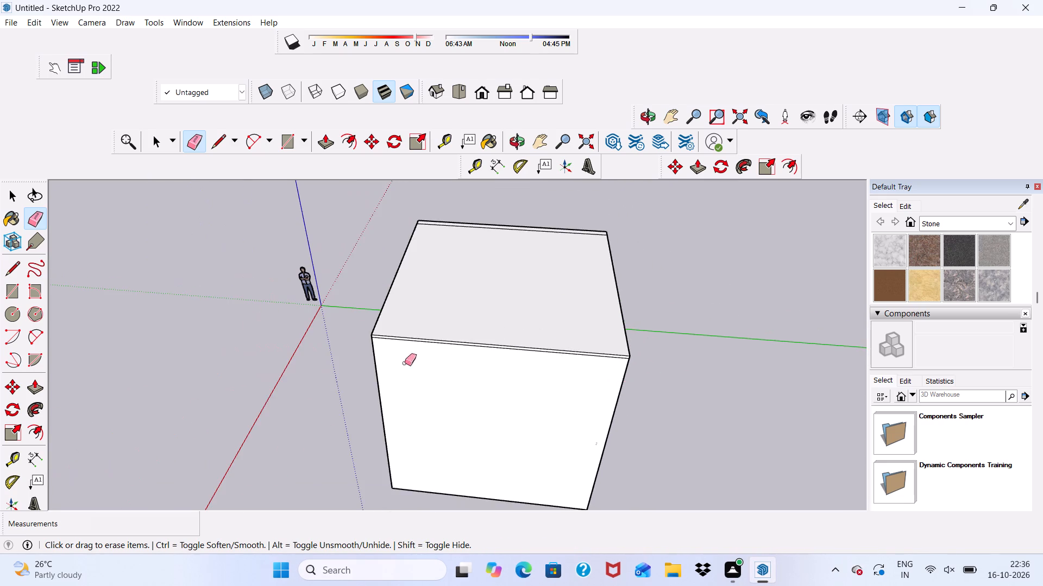
pyautogui.scroll(1, 382, 363)
pyautogui.moveTo(382, 363); pyautogui.dragTo(858, 339, button='middle')
pyautogui.scroll(5, 420, 307)
pyautogui.scroll(-3, 313, 264)
pyautogui.scroll(6, 299, 267)
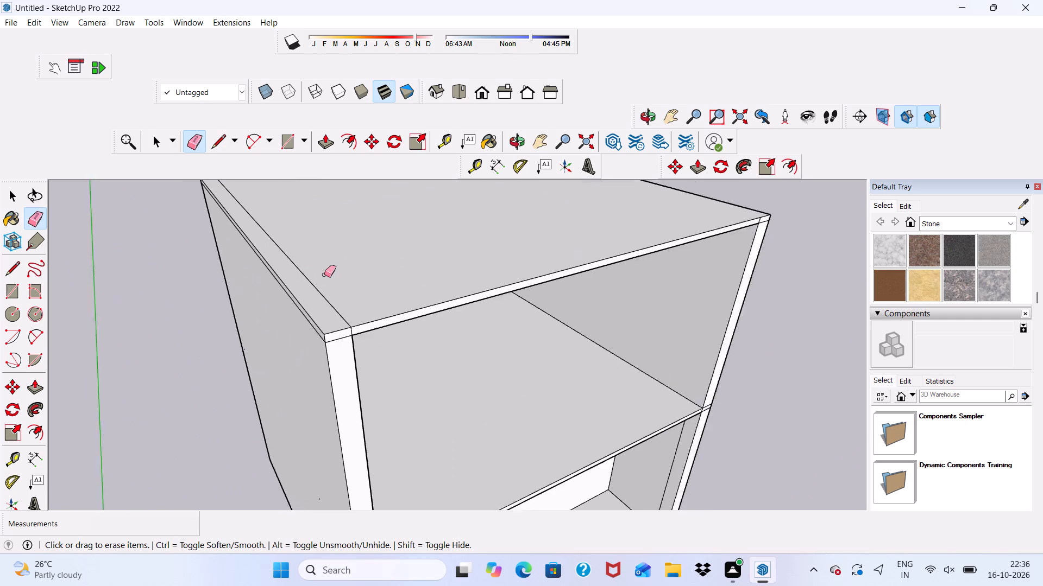
pyautogui.scroll(2, 324, 275)
pyautogui.moveTo(311, 291); pyautogui.dragTo(317, 329)
# Erase the seams between slab and wall at that side wall's open-front corner, on the front and outer side faces.
pyautogui.scroll(5, 357, 356)
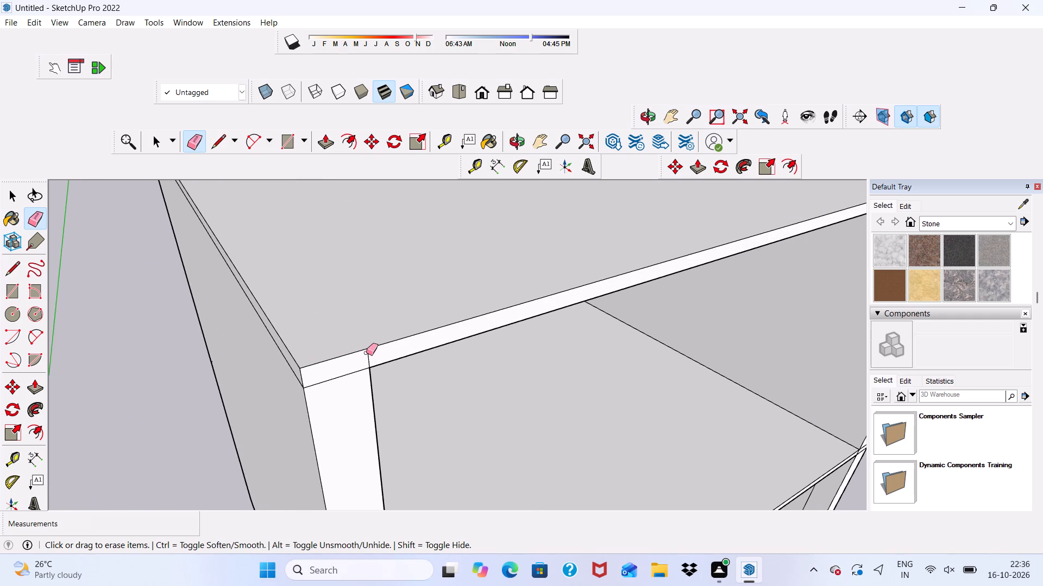
pyautogui.click(368, 353)
pyautogui.scroll(9, 313, 359)
pyautogui.click(284, 342)
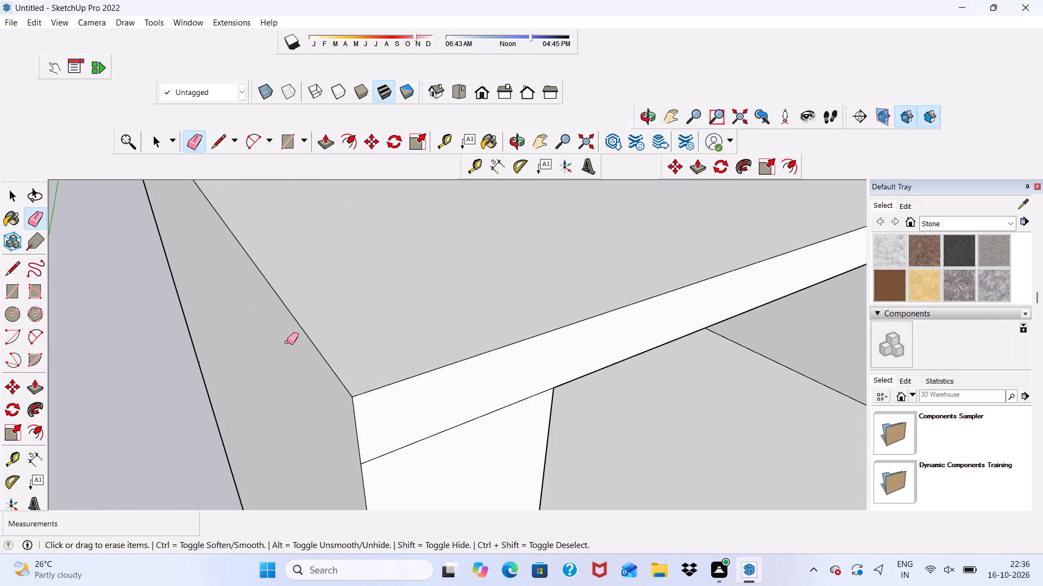
pyautogui.scroll(-9, 325, 407)
pyautogui.moveTo(384, 410); pyautogui.dragTo(384, 423)
# Erase the vertical and horizontal slab seams on the front face at the other upper corner of the open front.
pyautogui.scroll(-4, 384, 423)
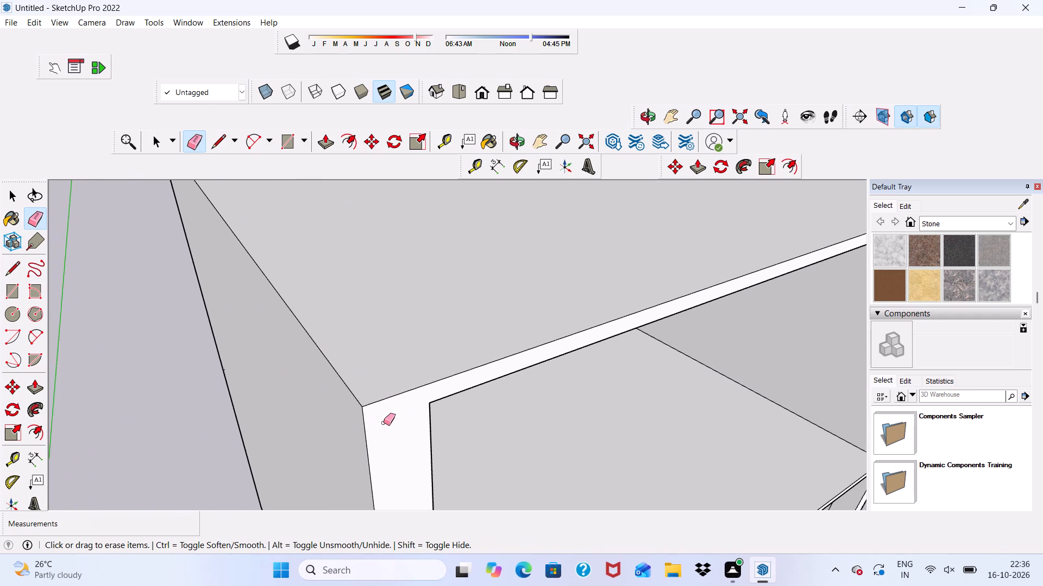
pyautogui.moveTo(384, 423); pyautogui.dragTo(331, 334, button='middle')
pyautogui.scroll(1, 328, 333)
pyautogui.scroll(-6, 301, 316)
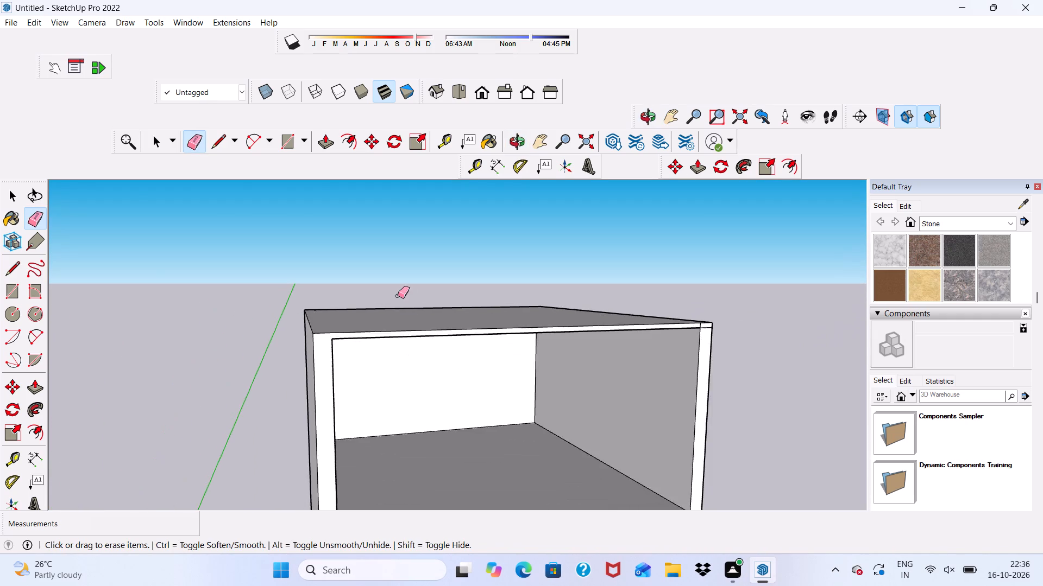
pyautogui.scroll(-6, 398, 296)
pyautogui.scroll(20, 582, 333)
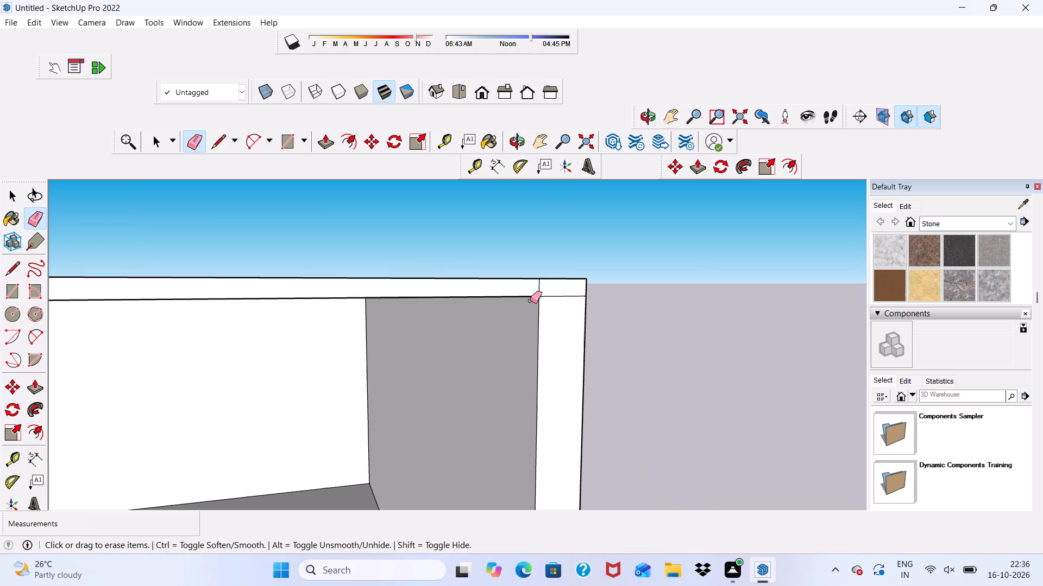
pyautogui.click(540, 285)
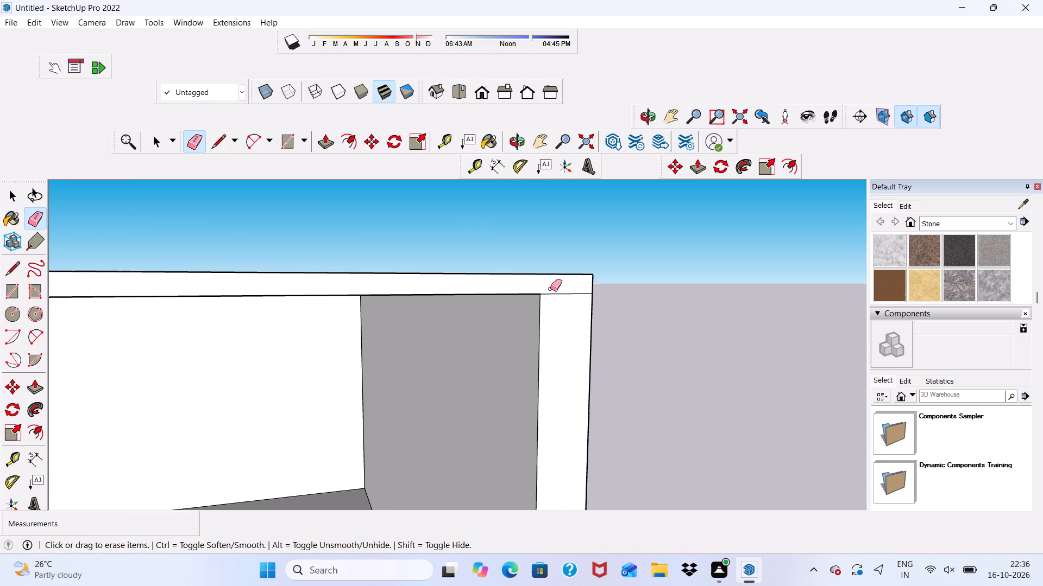
pyautogui.moveTo(550, 289); pyautogui.dragTo(554, 297)
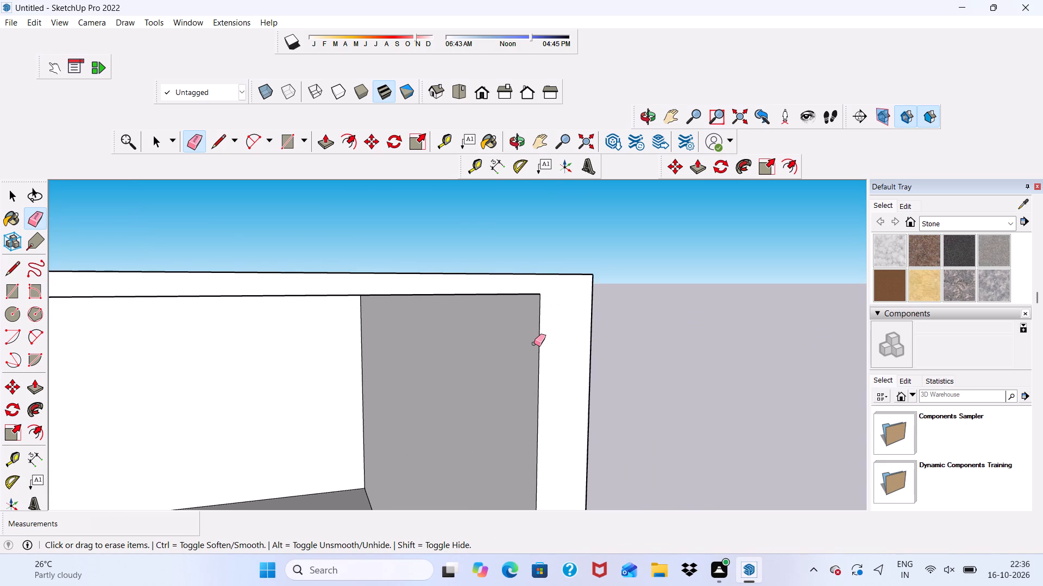
pyautogui.press('space')
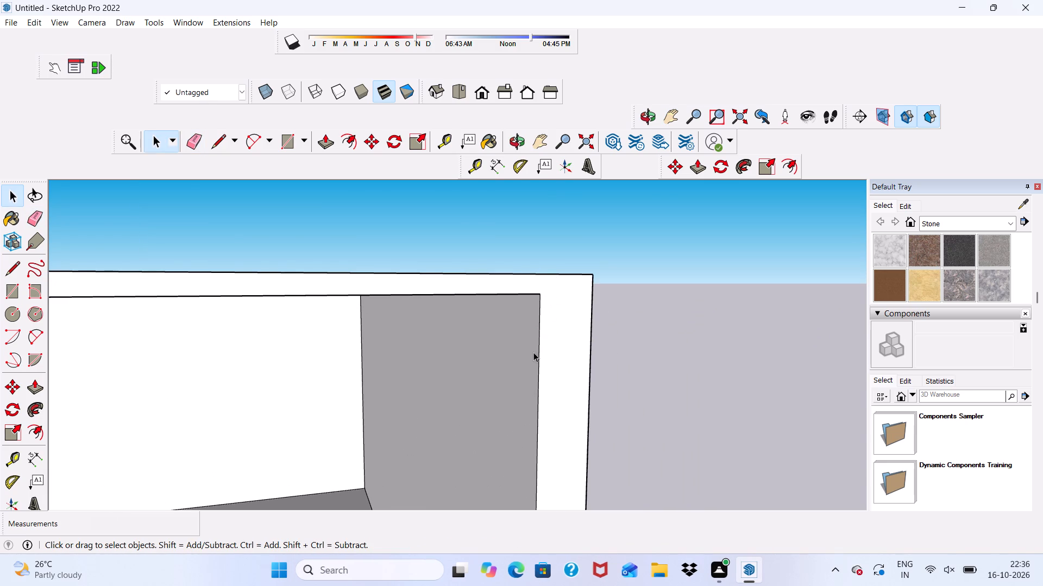
# Erase the intermediate slab's seam lines across the front ends of both side walls.
pyautogui.scroll(-7, 532, 354)
pyautogui.scroll(-14, 447, 258)
pyautogui.moveTo(418, 498); pyautogui.dragTo(370, 402, button='middle')
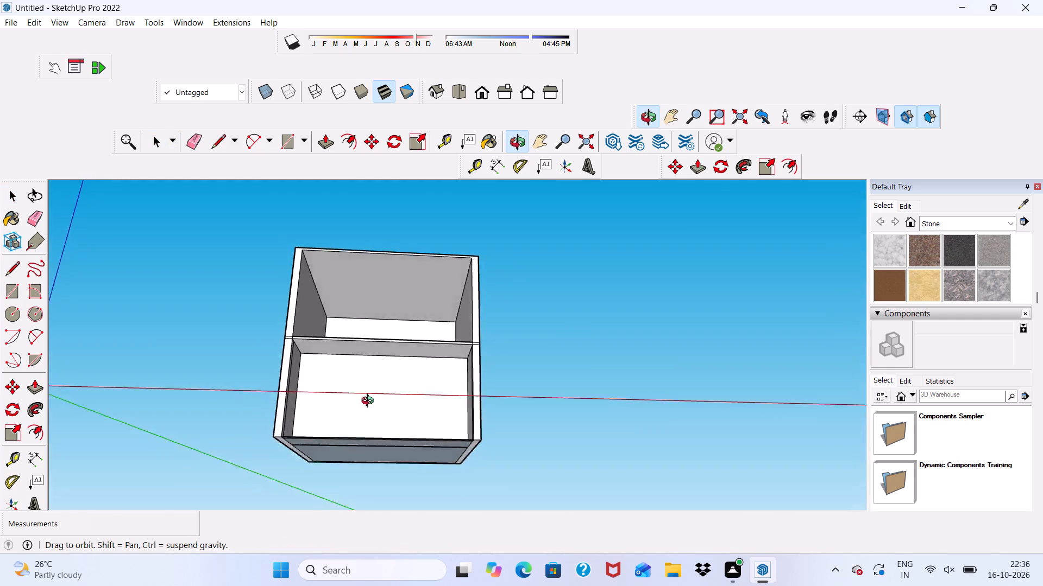
pyautogui.moveTo(370, 402); pyautogui.dragTo(363, 457, button='middle')
pyautogui.scroll(1, 303, 376)
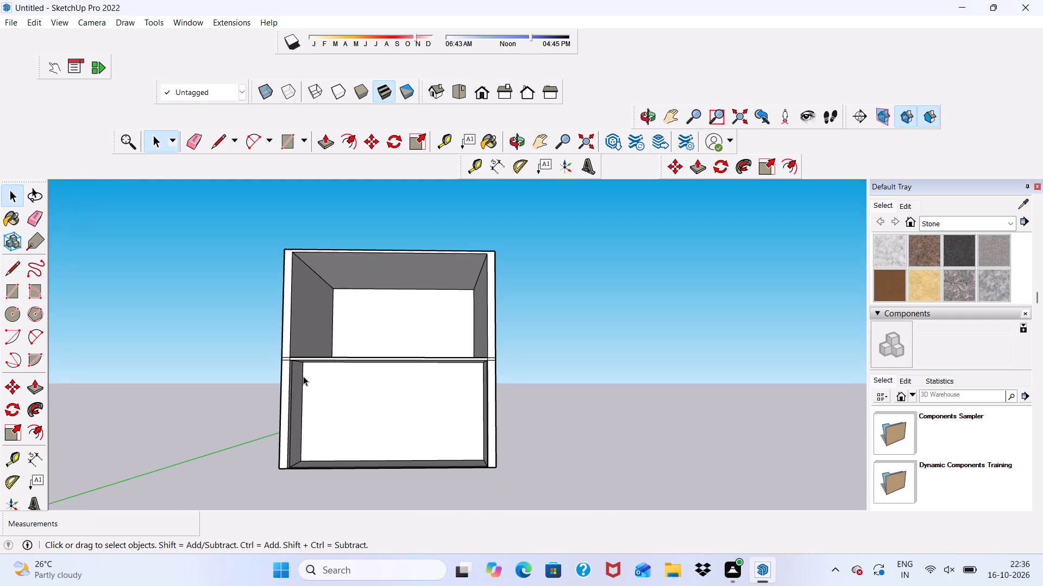
pyautogui.click(198, 141)
pyautogui.scroll(2, 224, 366)
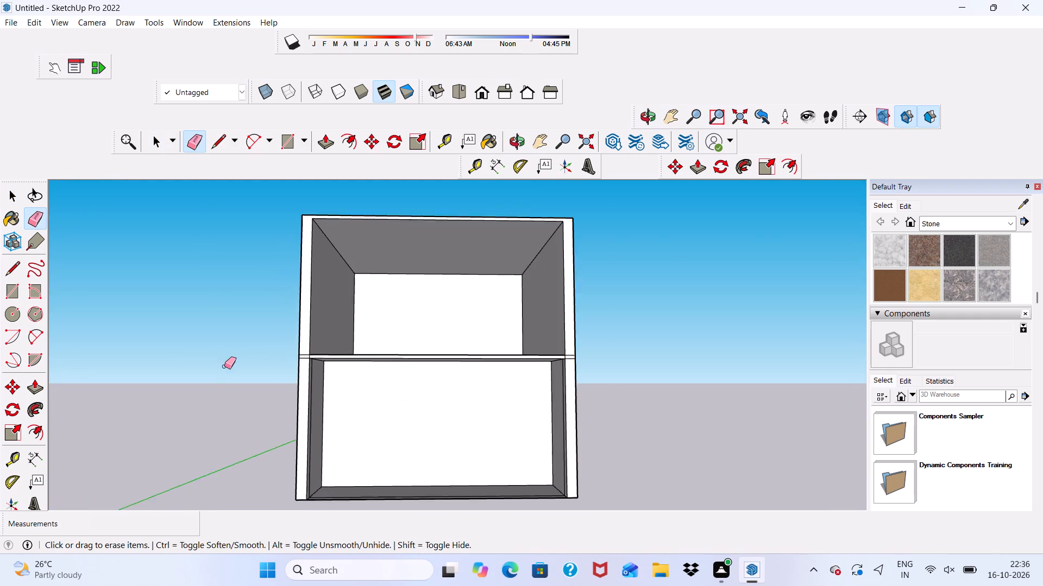
pyautogui.scroll(11, 224, 366)
pyautogui.moveTo(287, 371); pyautogui.dragTo(286, 407)
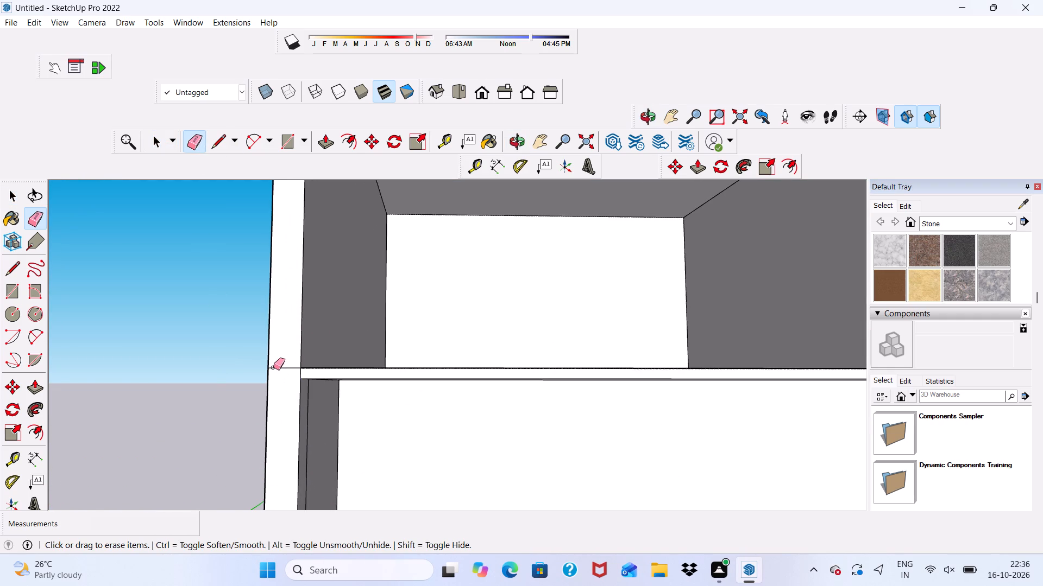
pyautogui.moveTo(274, 366); pyautogui.dragTo(275, 376)
pyautogui.scroll(-13, 275, 368)
pyautogui.scroll(3, 506, 328)
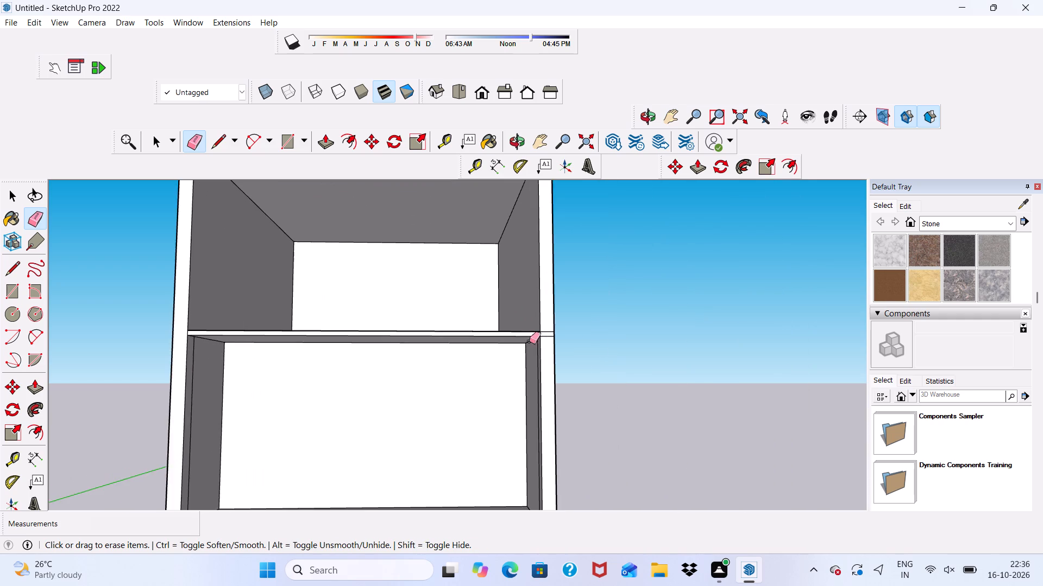
pyautogui.scroll(7, 536, 341)
pyautogui.moveTo(549, 319); pyautogui.dragTo(552, 342)
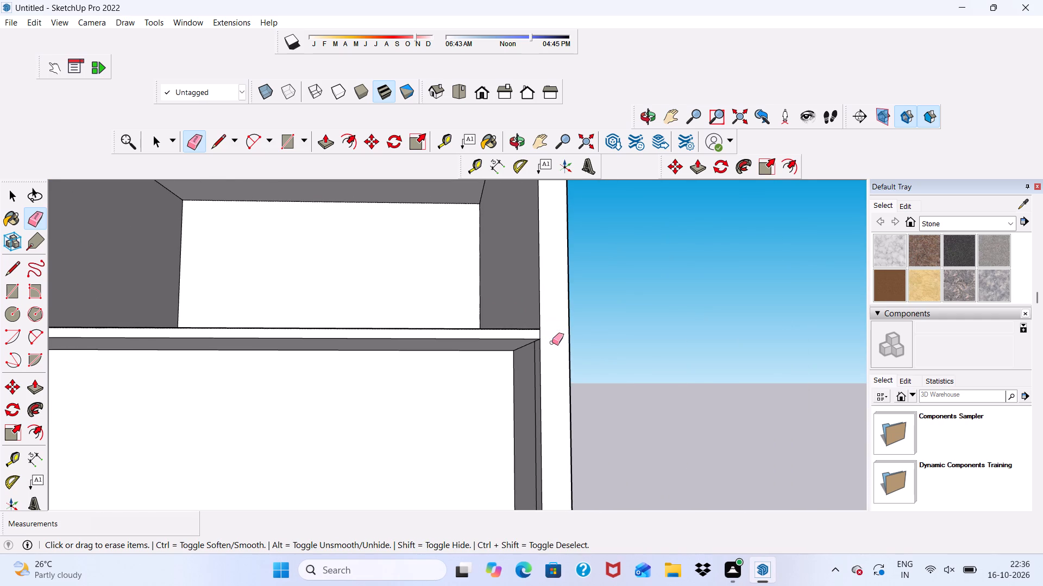
pyautogui.scroll(9, 530, 329)
pyautogui.click(551, 334)
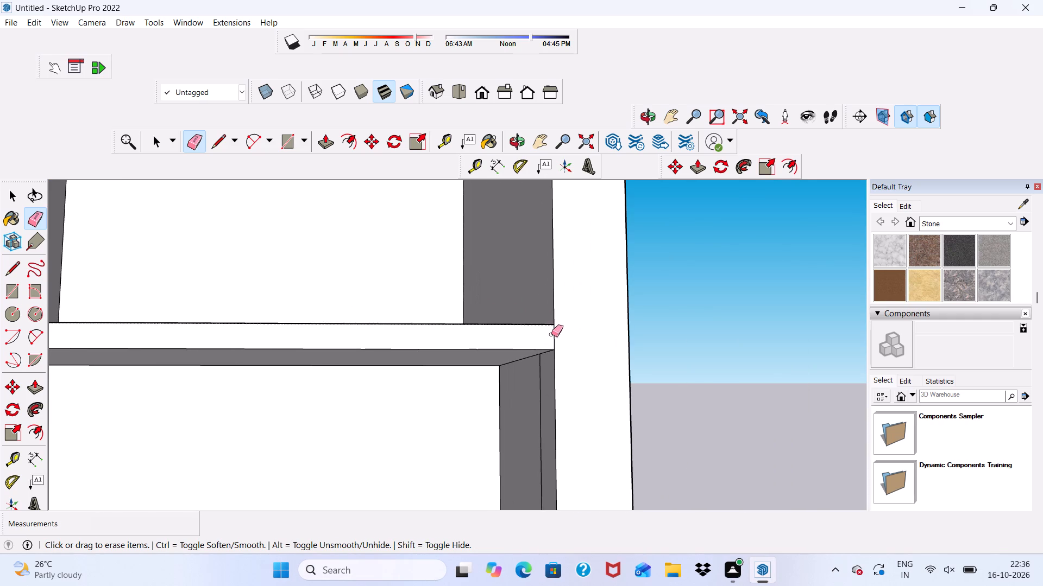
# Erase the vertical line near the open front on the inner face of each lower-storey side wall.
pyautogui.scroll(-9, 500, 297)
pyautogui.moveTo(507, 321); pyautogui.dragTo(542, 337, button='middle')
pyautogui.scroll(-1, 512, 358)
pyautogui.scroll(2, 523, 421)
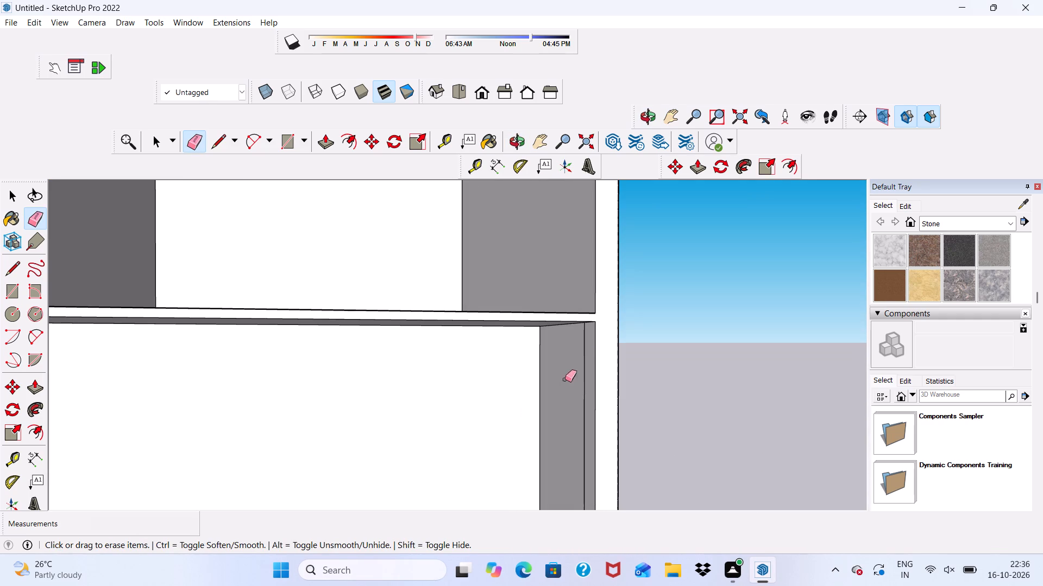
pyautogui.click(586, 342)
pyautogui.scroll(-6, 537, 212)
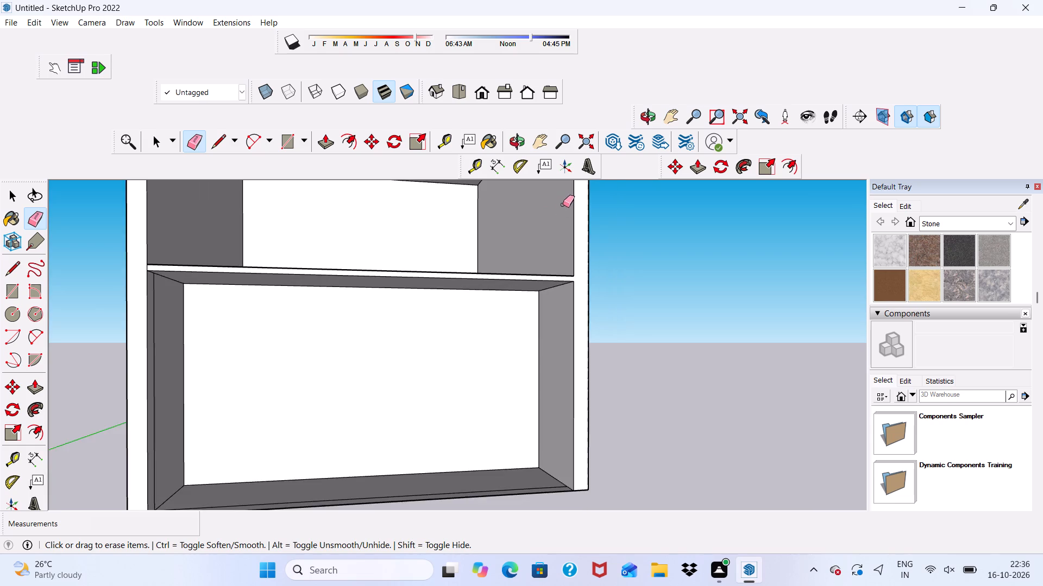
pyautogui.scroll(-4, 561, 204)
pyautogui.moveTo(532, 295); pyautogui.dragTo(407, 353, button='middle')
pyautogui.scroll(3, 379, 346)
pyautogui.scroll(2, 274, 327)
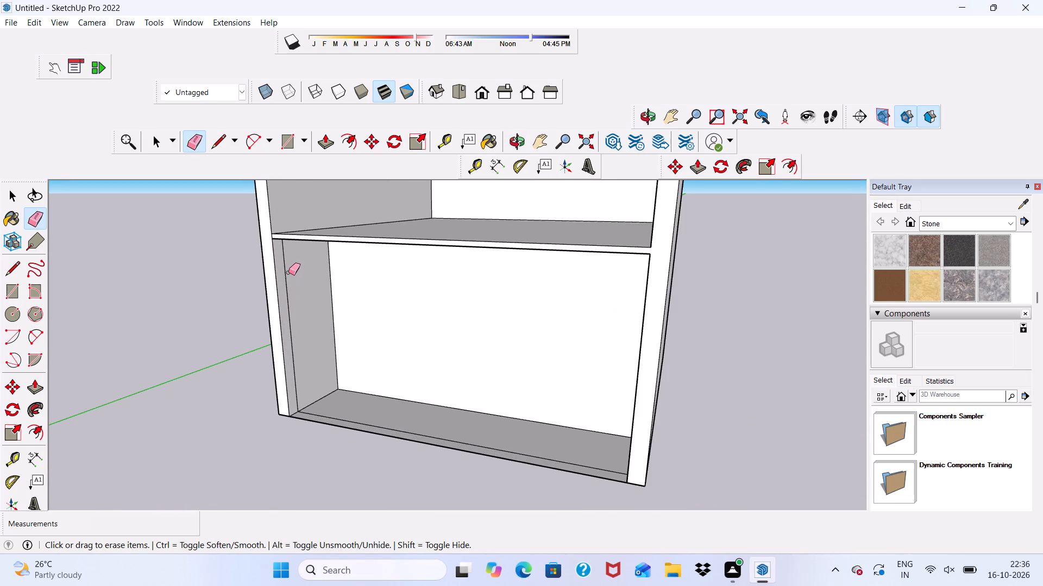
pyautogui.moveTo(281, 278); pyautogui.dragTo(288, 277)
pyautogui.click(288, 277)
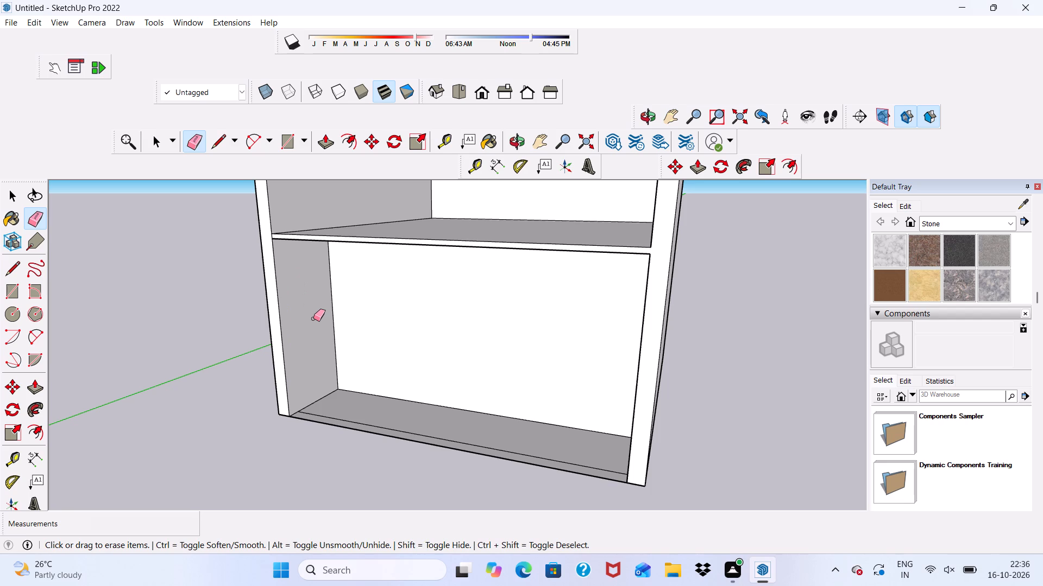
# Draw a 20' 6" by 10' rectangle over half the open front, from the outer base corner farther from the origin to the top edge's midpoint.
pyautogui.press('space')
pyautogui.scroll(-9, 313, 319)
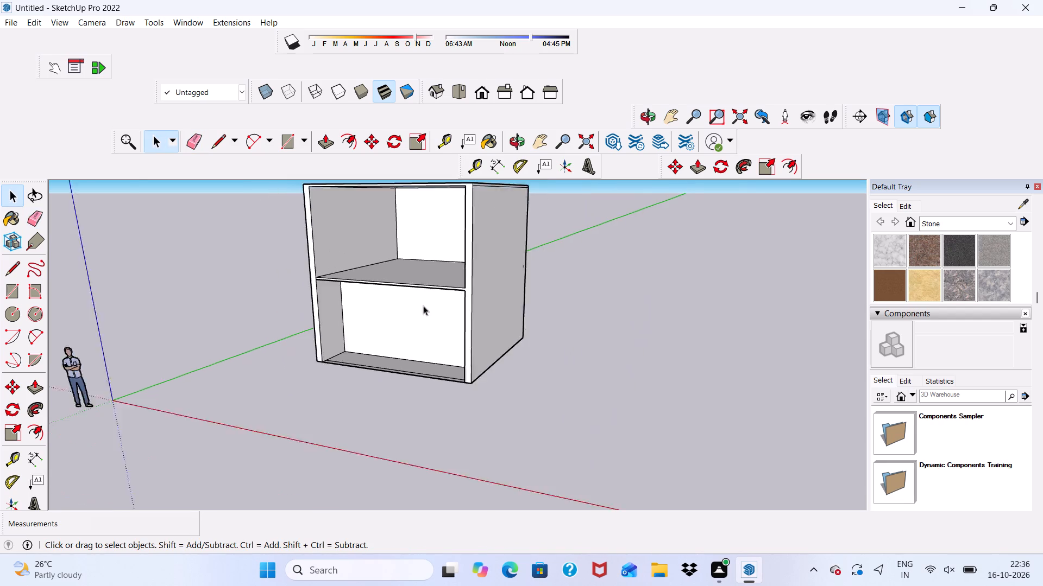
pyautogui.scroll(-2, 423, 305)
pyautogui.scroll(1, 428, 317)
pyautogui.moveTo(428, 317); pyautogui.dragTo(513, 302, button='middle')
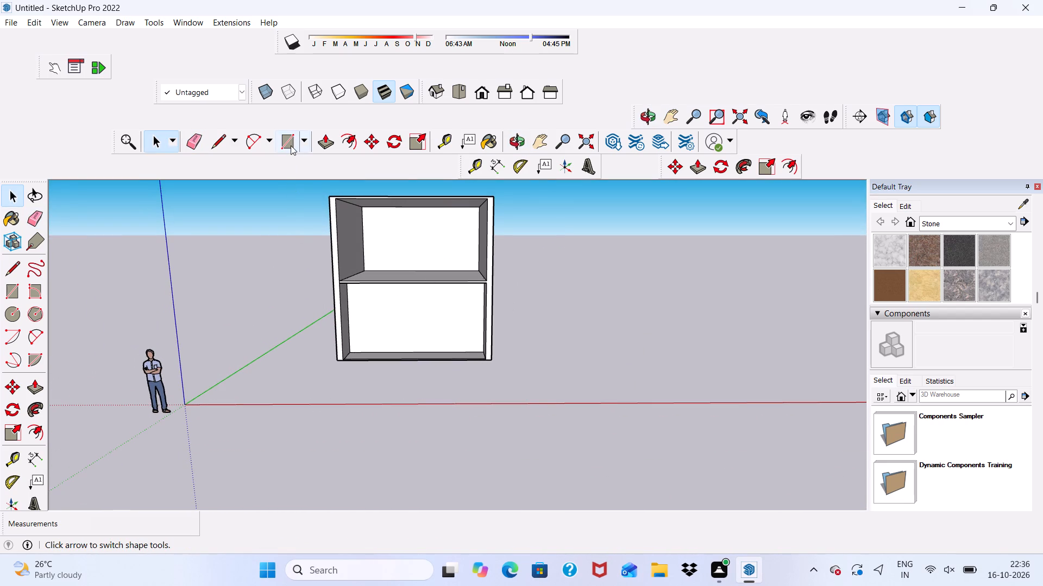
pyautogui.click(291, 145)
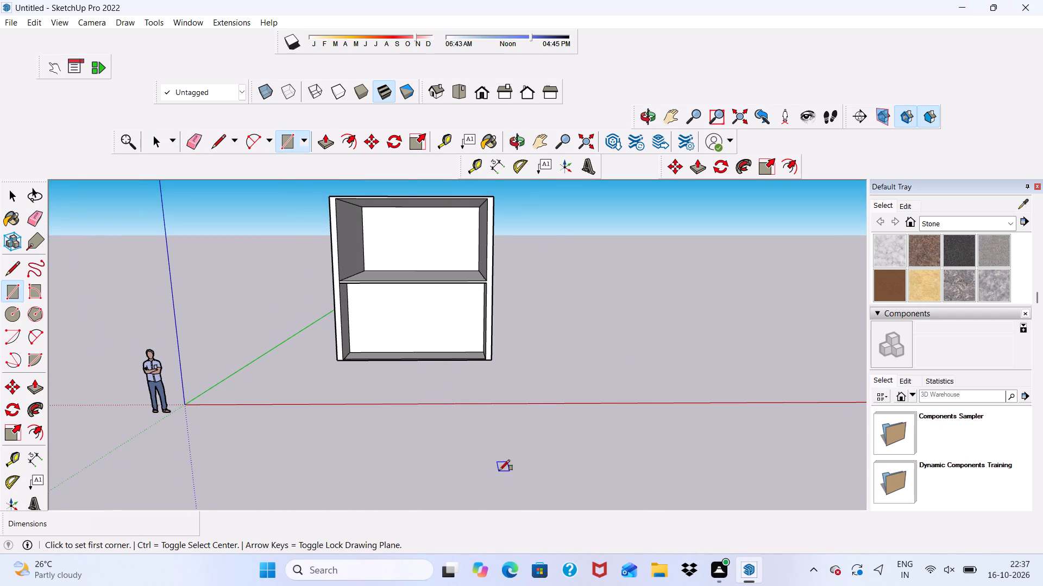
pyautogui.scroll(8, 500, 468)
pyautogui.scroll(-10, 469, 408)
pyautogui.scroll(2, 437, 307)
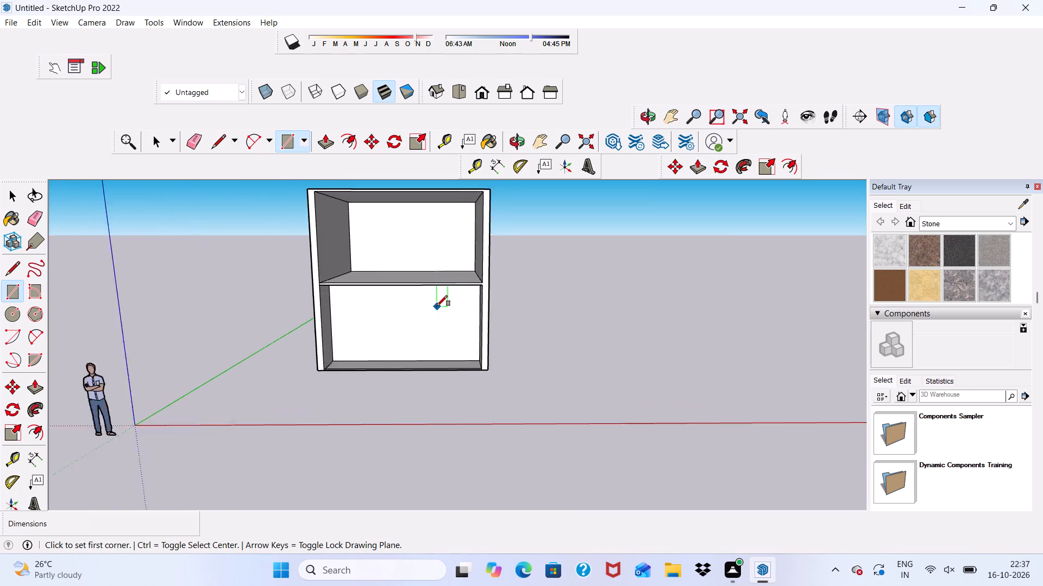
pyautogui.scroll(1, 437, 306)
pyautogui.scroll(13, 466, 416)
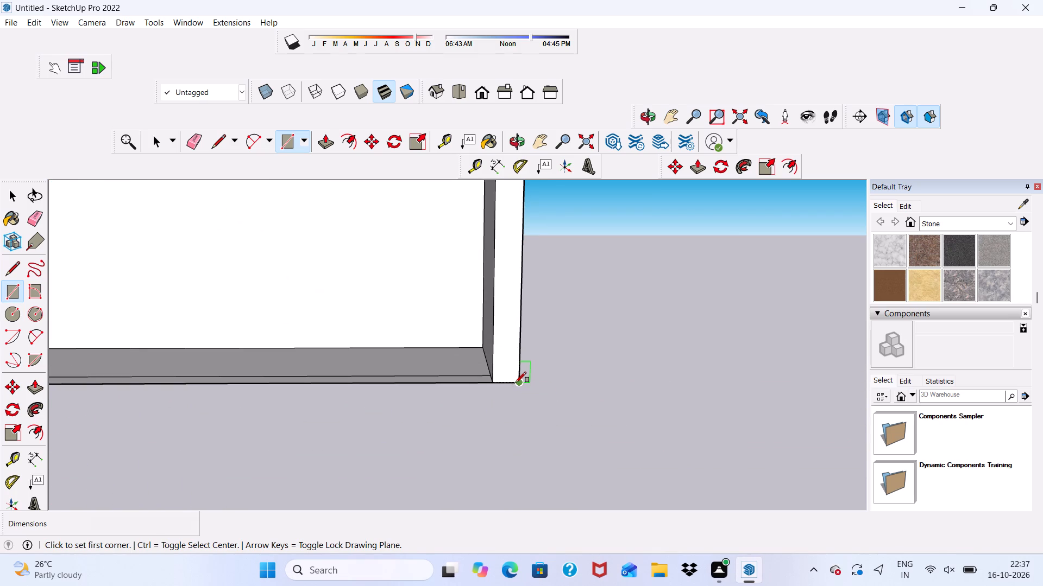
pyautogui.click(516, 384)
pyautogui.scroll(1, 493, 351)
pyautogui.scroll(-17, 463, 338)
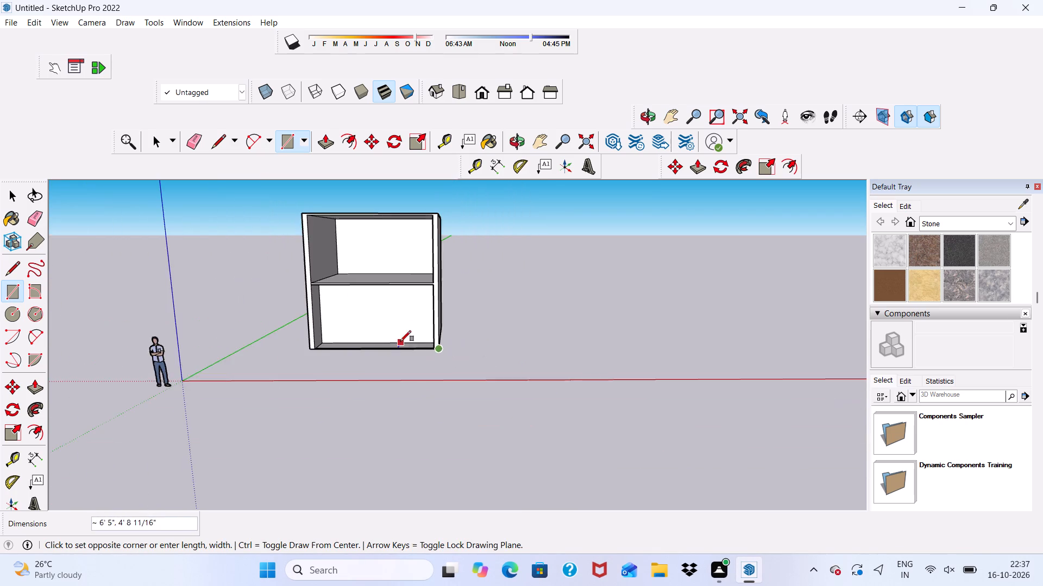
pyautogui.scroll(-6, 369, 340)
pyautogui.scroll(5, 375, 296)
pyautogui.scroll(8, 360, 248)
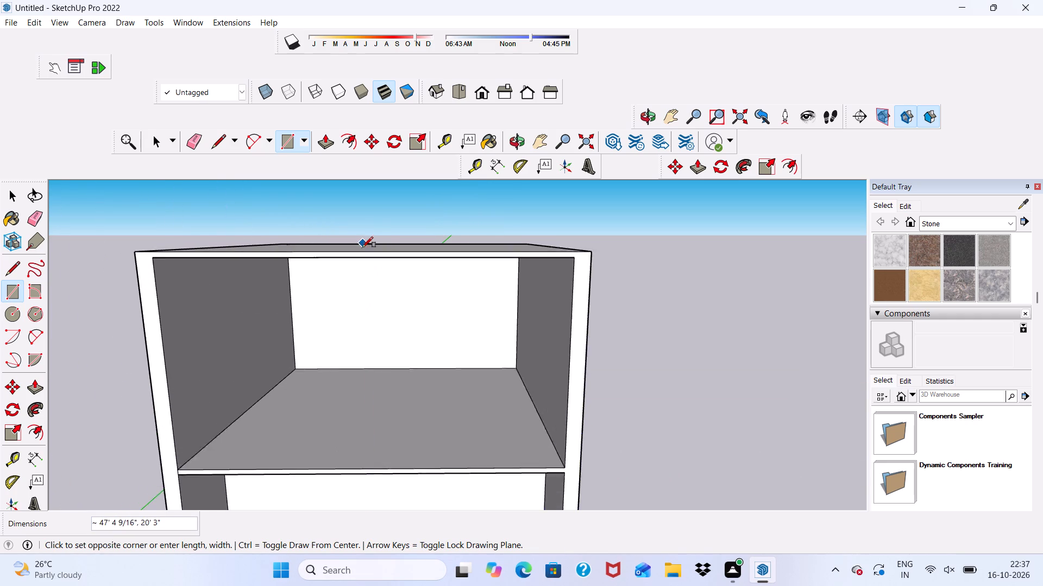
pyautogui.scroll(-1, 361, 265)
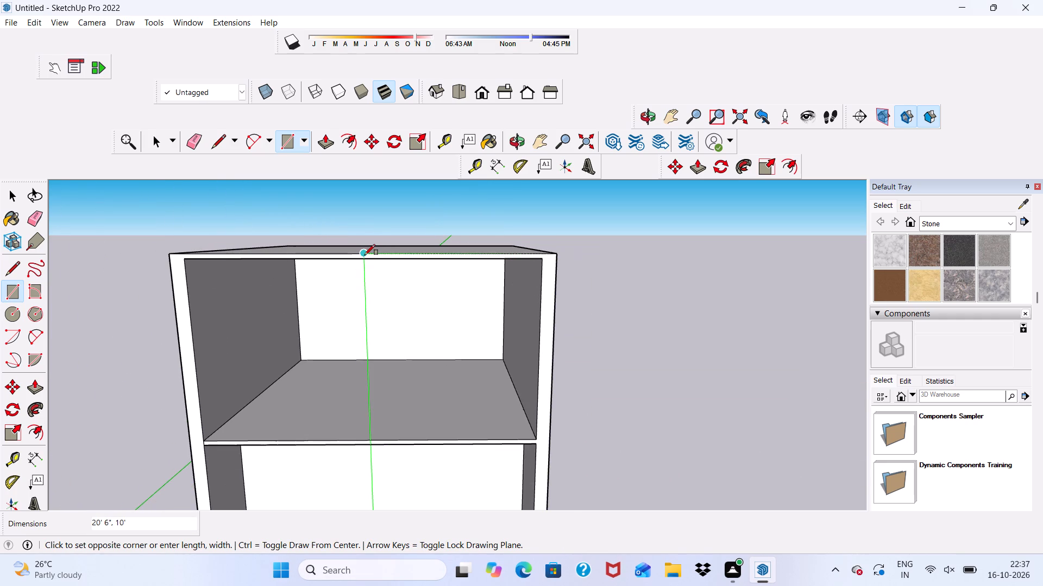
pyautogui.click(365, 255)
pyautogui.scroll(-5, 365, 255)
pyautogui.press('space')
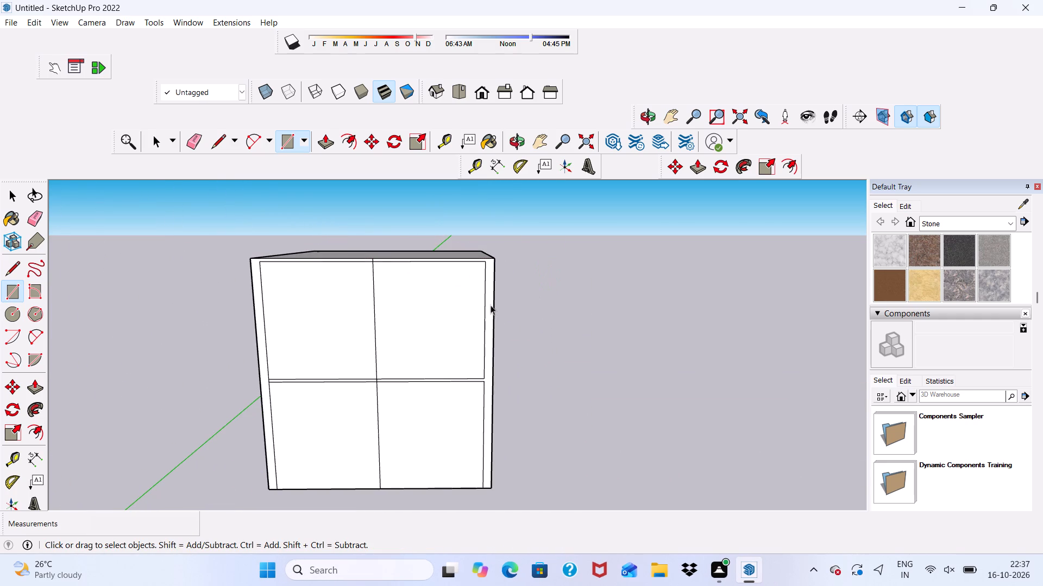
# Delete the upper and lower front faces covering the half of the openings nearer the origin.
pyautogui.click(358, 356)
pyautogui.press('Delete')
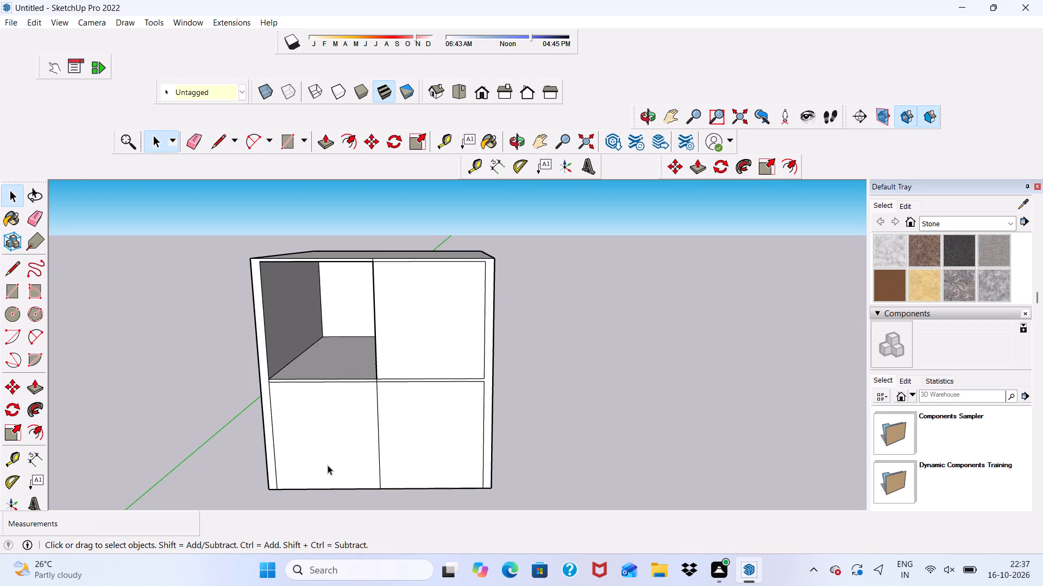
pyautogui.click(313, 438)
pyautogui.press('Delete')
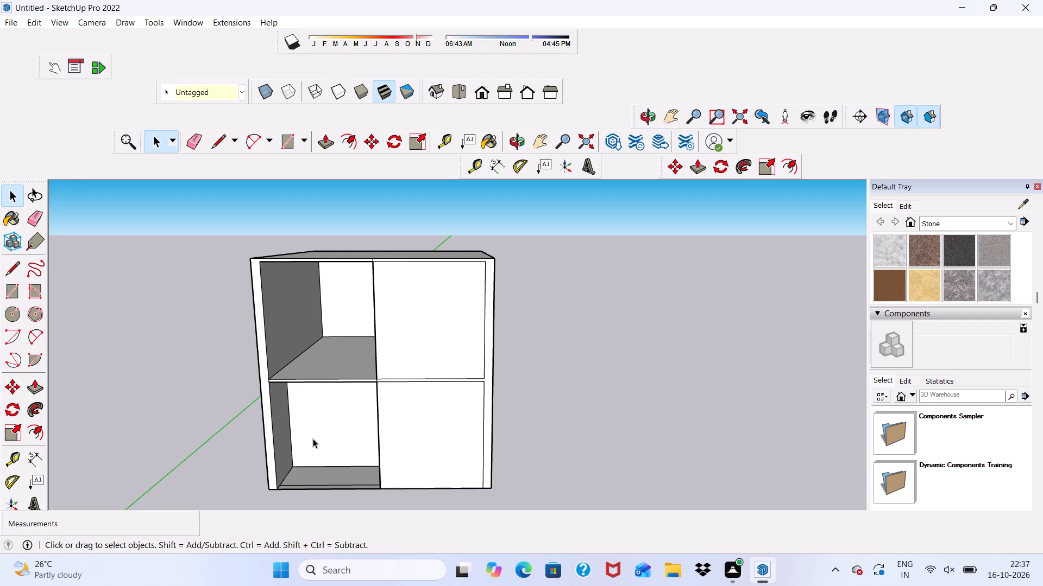
# Examine the half-covered front and the interiors of both storeys from several angles.
pyautogui.press('space')
pyautogui.scroll(-3, 342, 337)
pyautogui.moveTo(342, 337); pyautogui.dragTo(348, 320, button='middle')
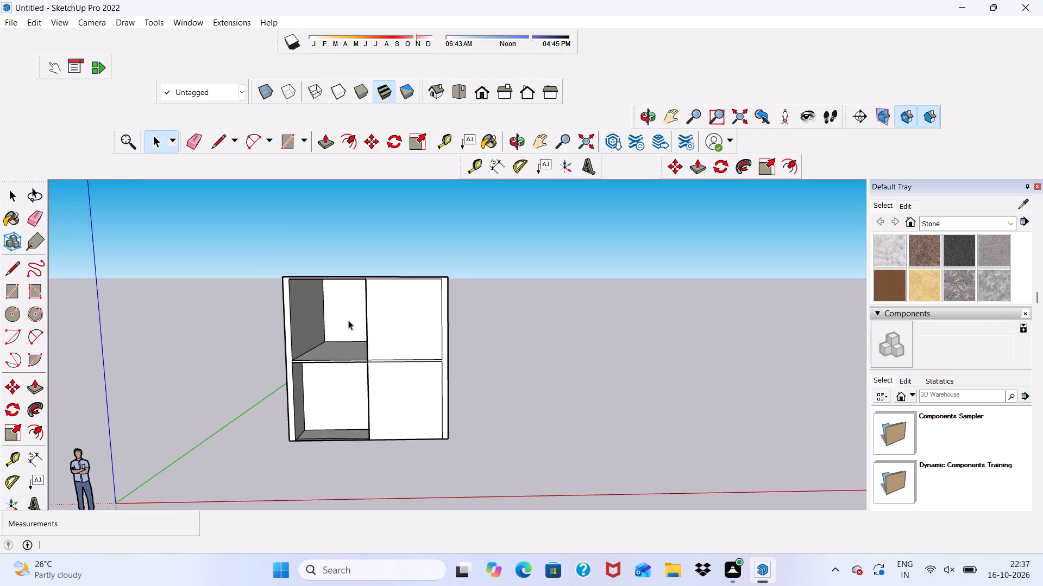
pyautogui.scroll(5, 322, 378)
pyautogui.scroll(4, 297, 308)
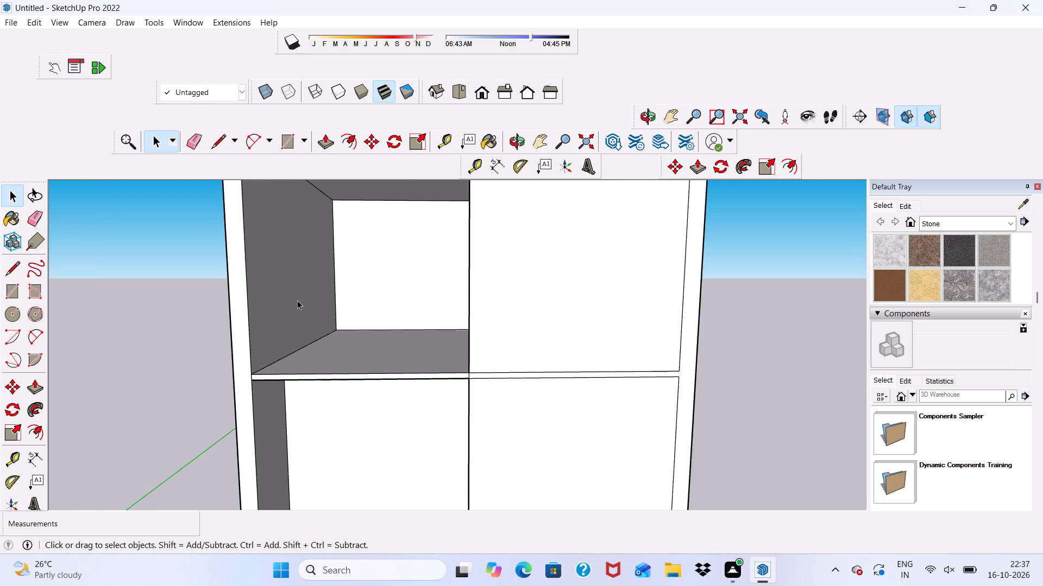
pyautogui.scroll(-4, 298, 288)
pyautogui.moveTo(307, 289); pyautogui.dragTo(352, 284, button='middle')
pyautogui.scroll(4, 361, 294)
pyautogui.scroll(-4, 361, 294)
pyautogui.moveTo(360, 303); pyautogui.dragTo(360, 354, button='middle')
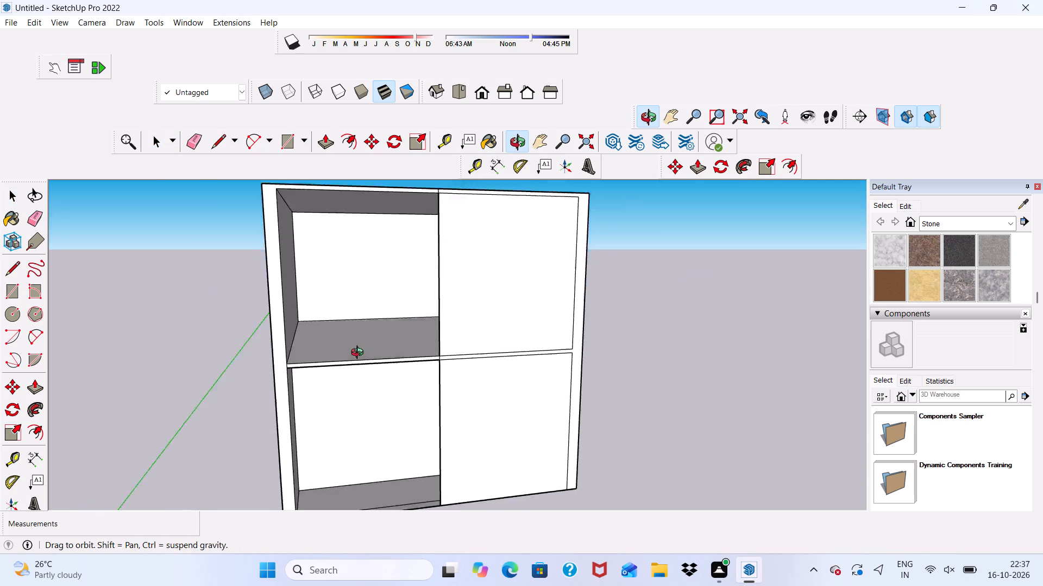
pyautogui.moveTo(360, 354); pyautogui.dragTo(331, 404, button='middle')
pyautogui.scroll(4, 331, 403)
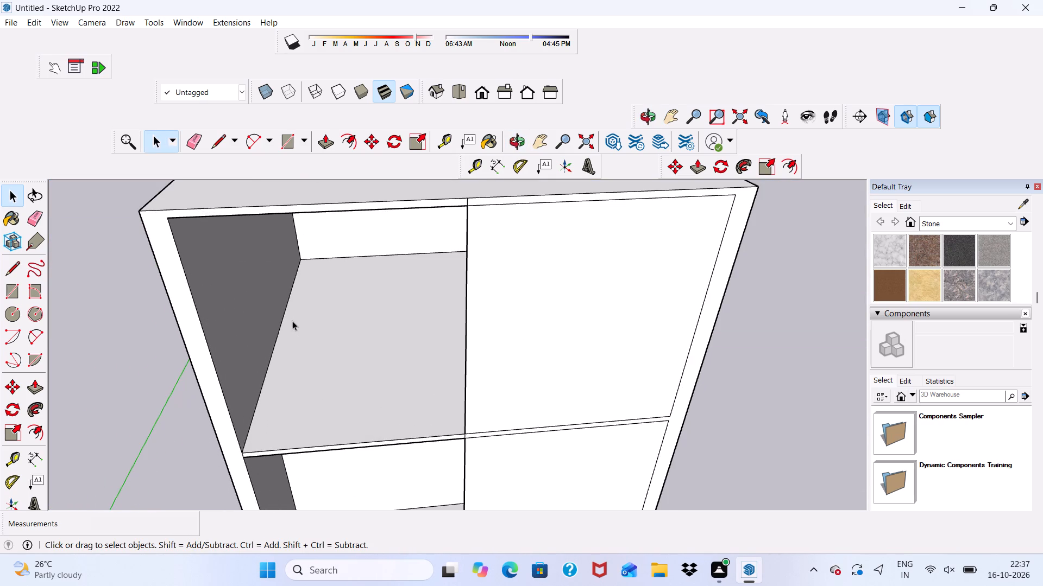
pyautogui.scroll(3, 283, 270)
pyautogui.scroll(-5, 283, 270)
pyautogui.moveTo(289, 291); pyautogui.dragTo(424, 276, button='middle')
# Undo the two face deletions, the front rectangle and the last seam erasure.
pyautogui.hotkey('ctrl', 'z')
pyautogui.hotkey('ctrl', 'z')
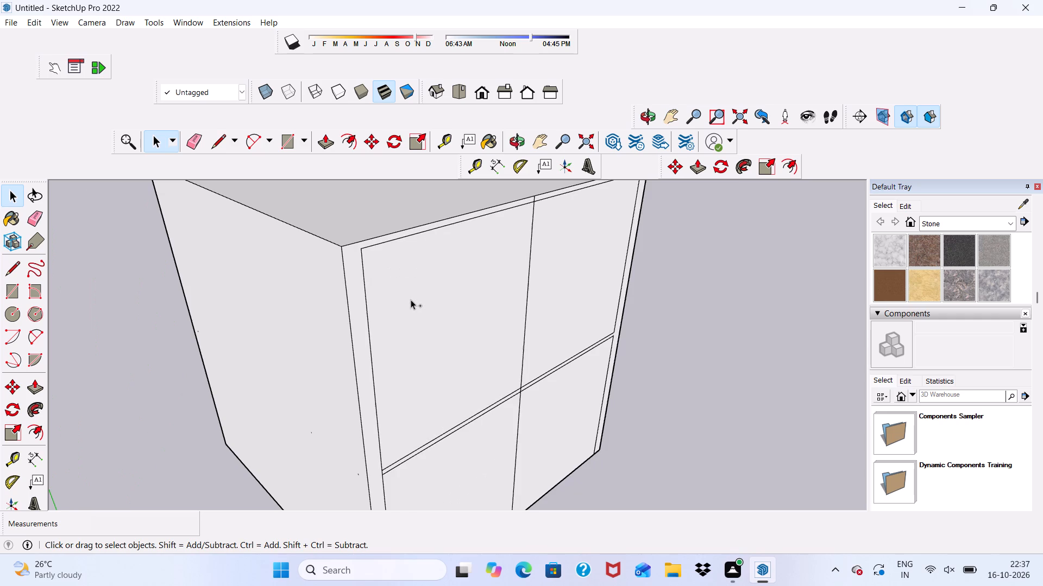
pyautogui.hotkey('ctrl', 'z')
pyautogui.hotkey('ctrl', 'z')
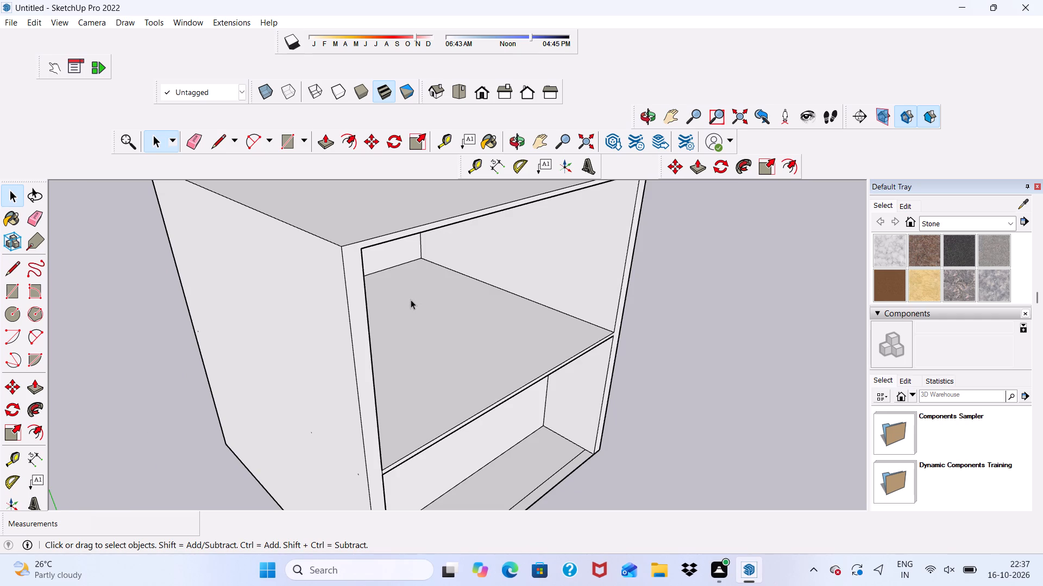
# Dimension the lower-storey floor's depth along the side wall nearer the origin, from the open-front inner corner to the back wall.
pyautogui.scroll(-4, 421, 237)
pyautogui.scroll(1, 442, 254)
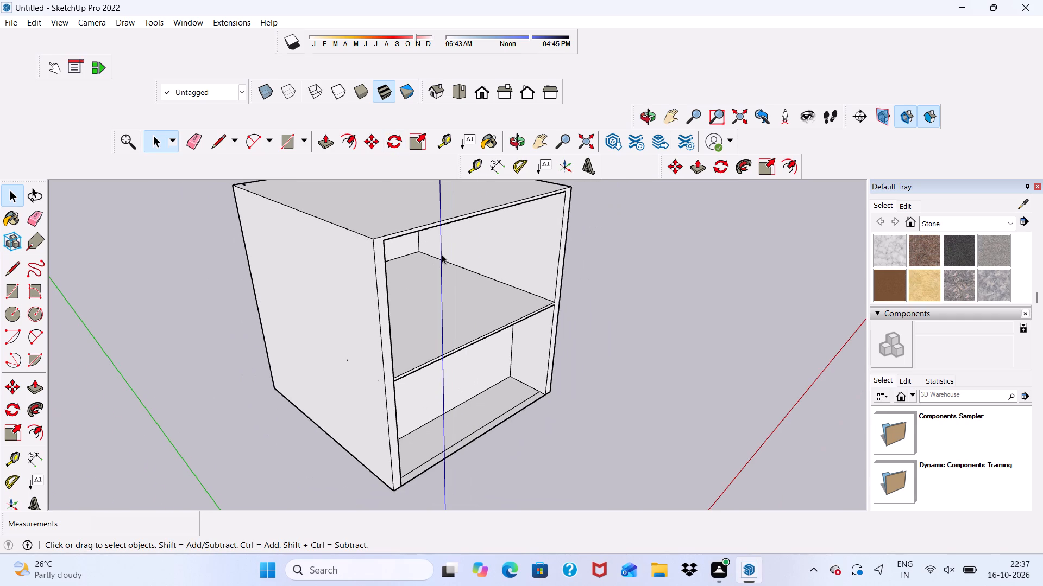
pyautogui.moveTo(443, 334); pyautogui.dragTo(325, 300, button='middle')
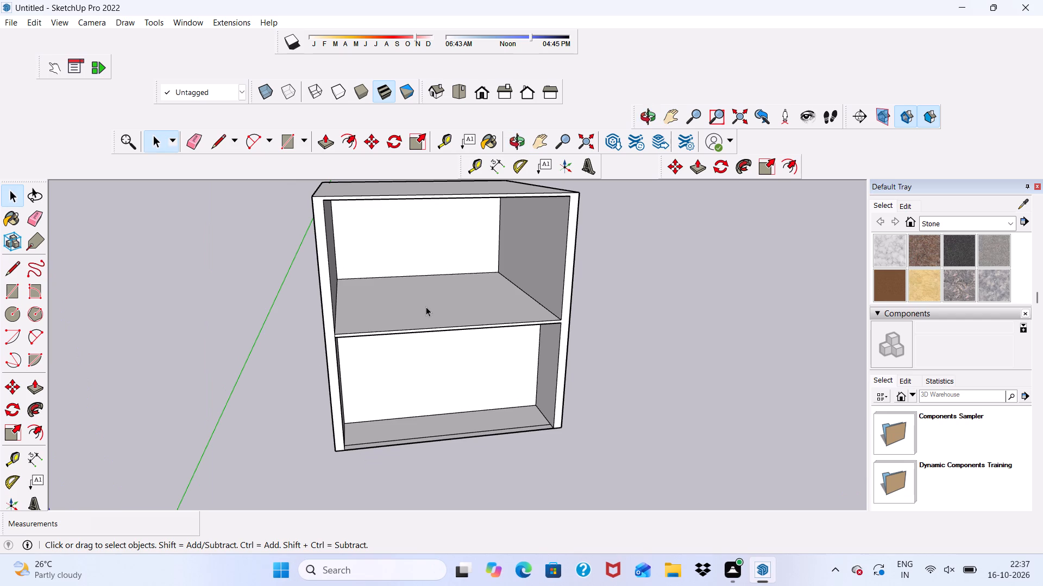
pyautogui.scroll(-2, 420, 292)
pyautogui.scroll(4, 611, 316)
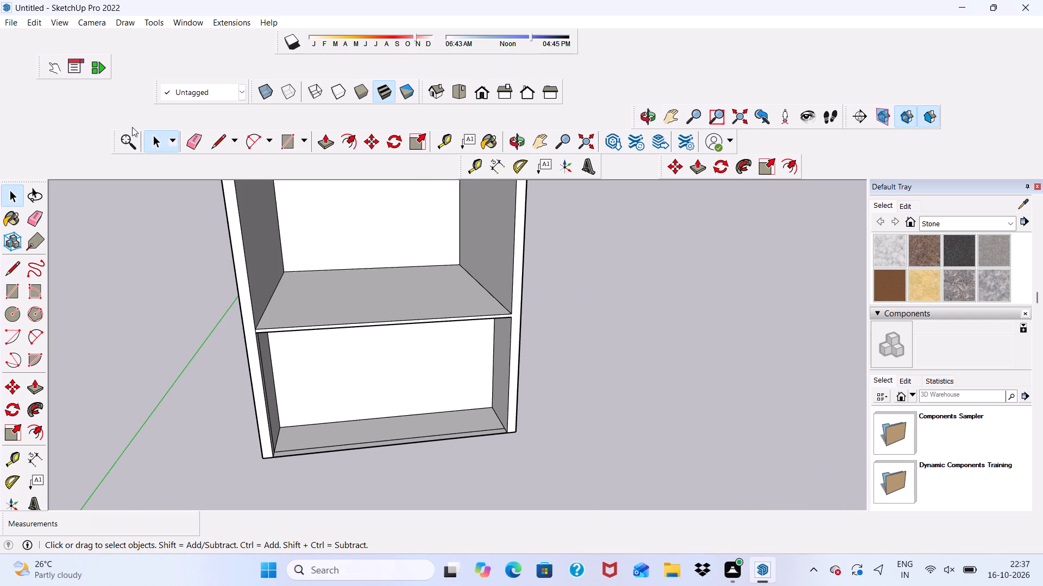
pyautogui.click(444, 141)
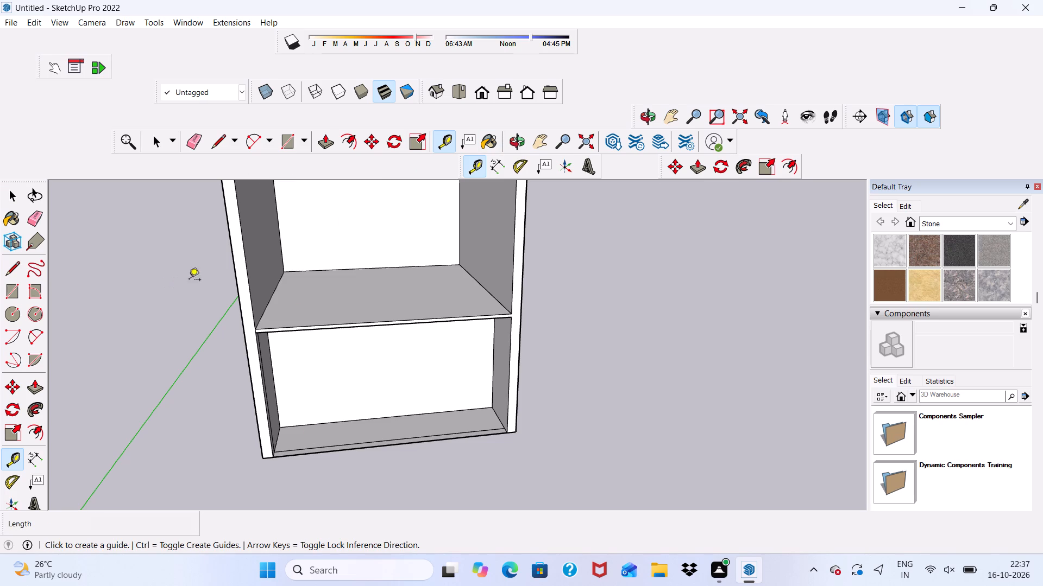
pyautogui.click(494, 171)
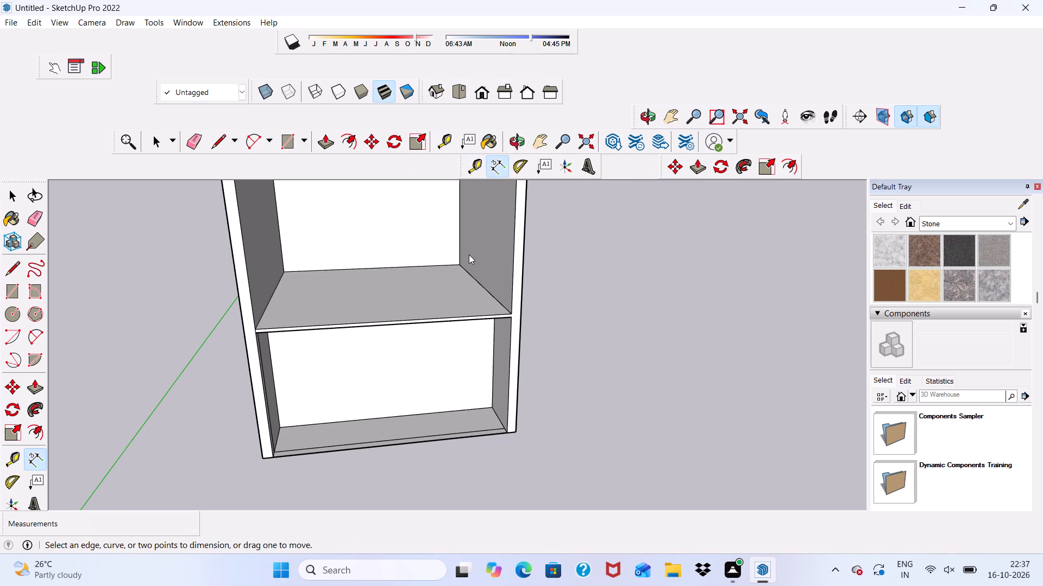
pyautogui.scroll(-1, 469, 254)
pyautogui.moveTo(469, 254); pyautogui.dragTo(354, 286, button='middle')
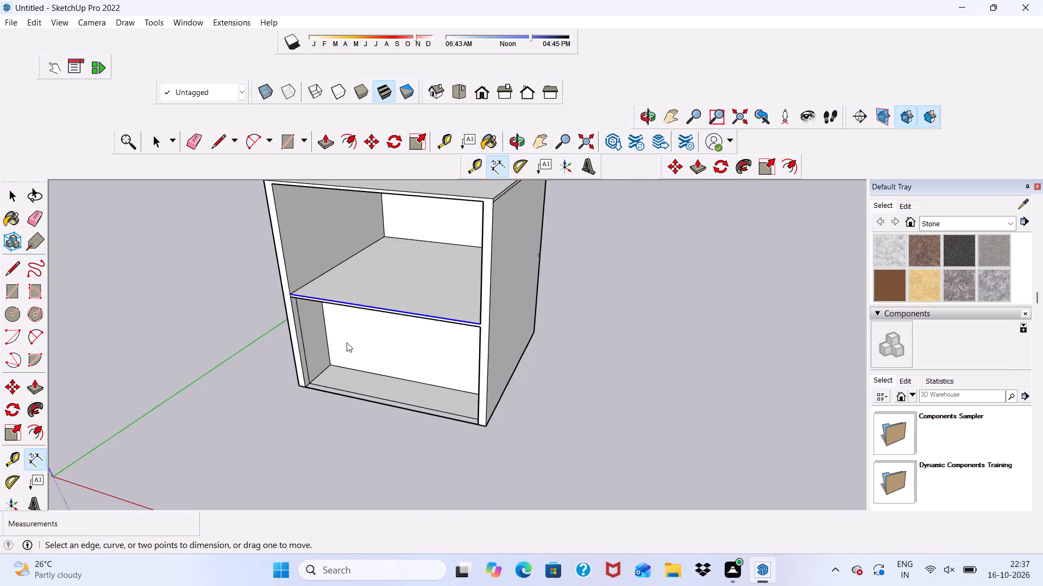
pyautogui.scroll(3, 347, 342)
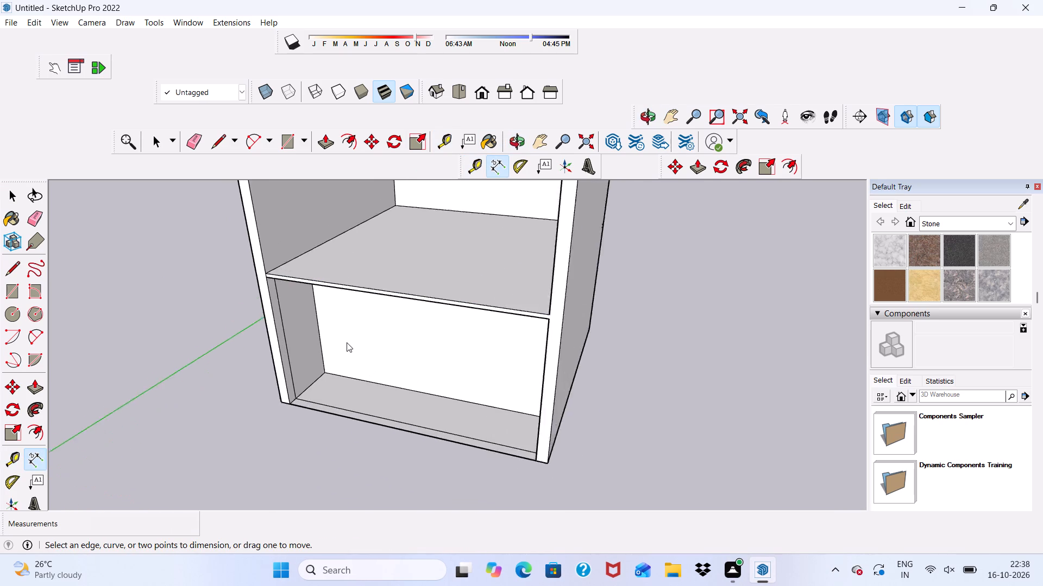
pyautogui.scroll(1, 347, 342)
pyautogui.scroll(-2, 347, 342)
pyautogui.scroll(4, 330, 397)
pyautogui.scroll(7, 275, 389)
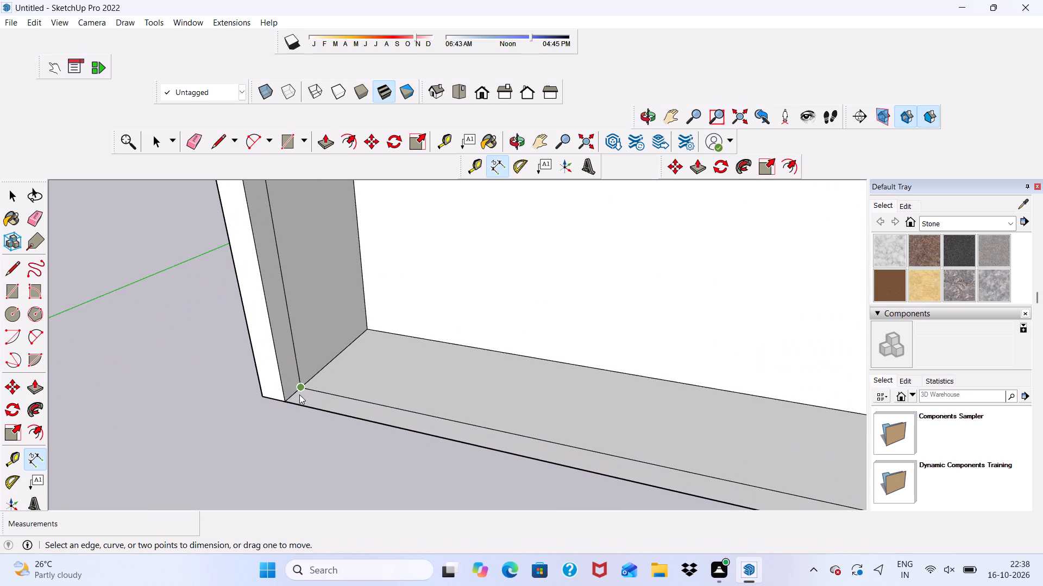
pyautogui.scroll(3, 288, 394)
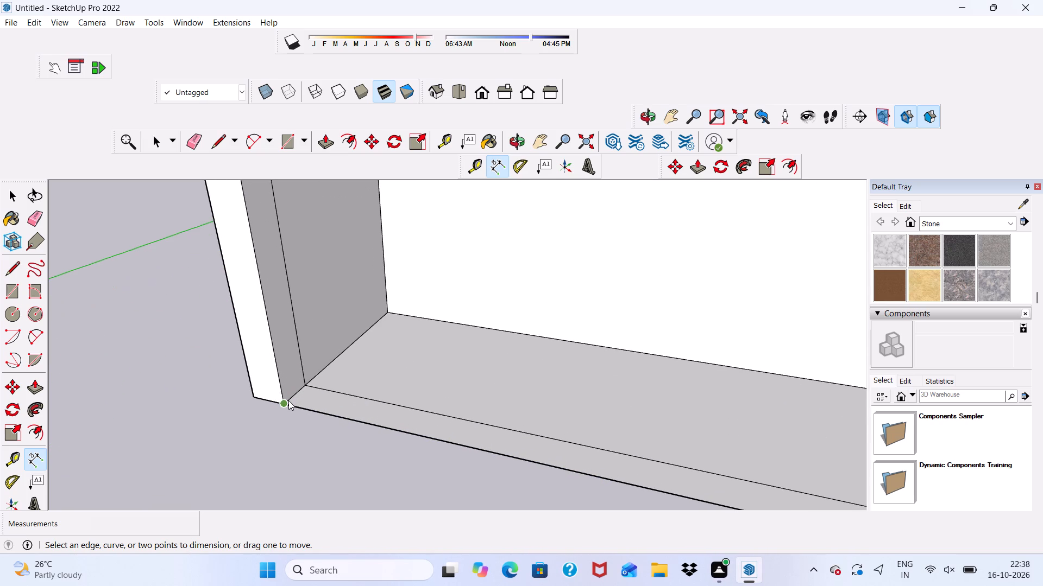
pyautogui.click(286, 400)
pyautogui.scroll(1, 382, 299)
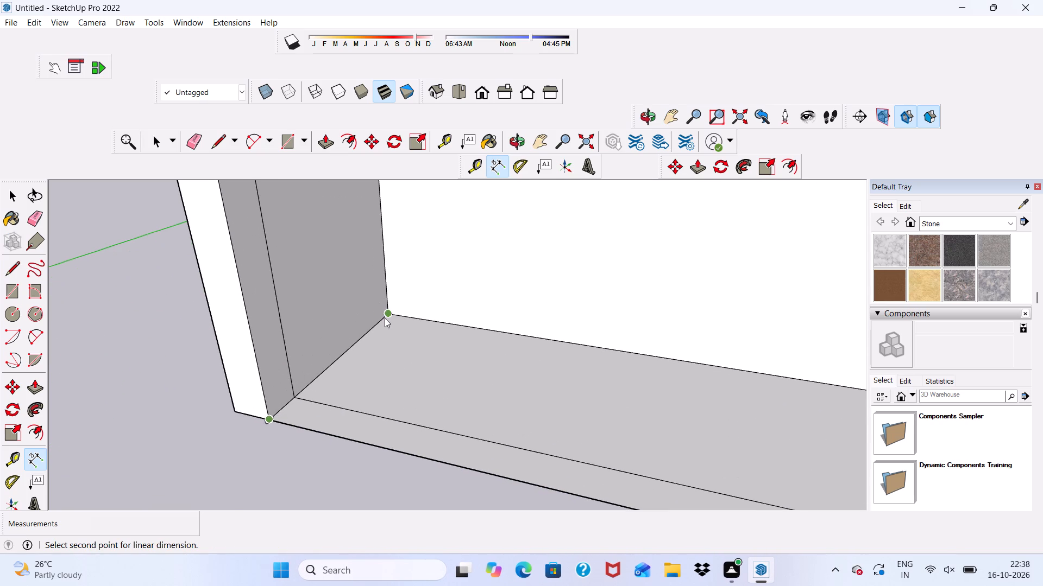
pyautogui.click(388, 313)
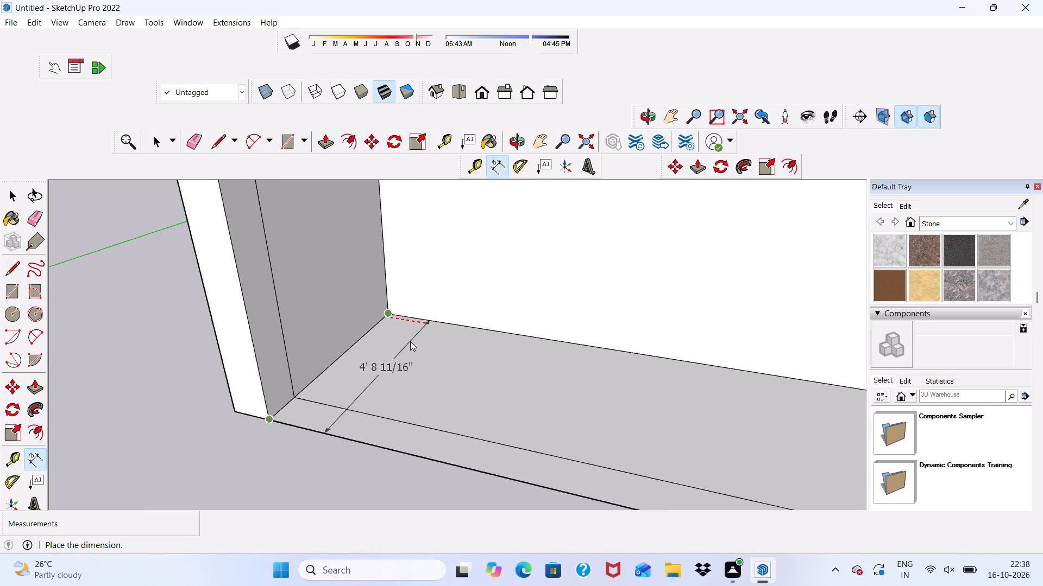
pyautogui.click(410, 341)
pyautogui.scroll(-4, 347, 364)
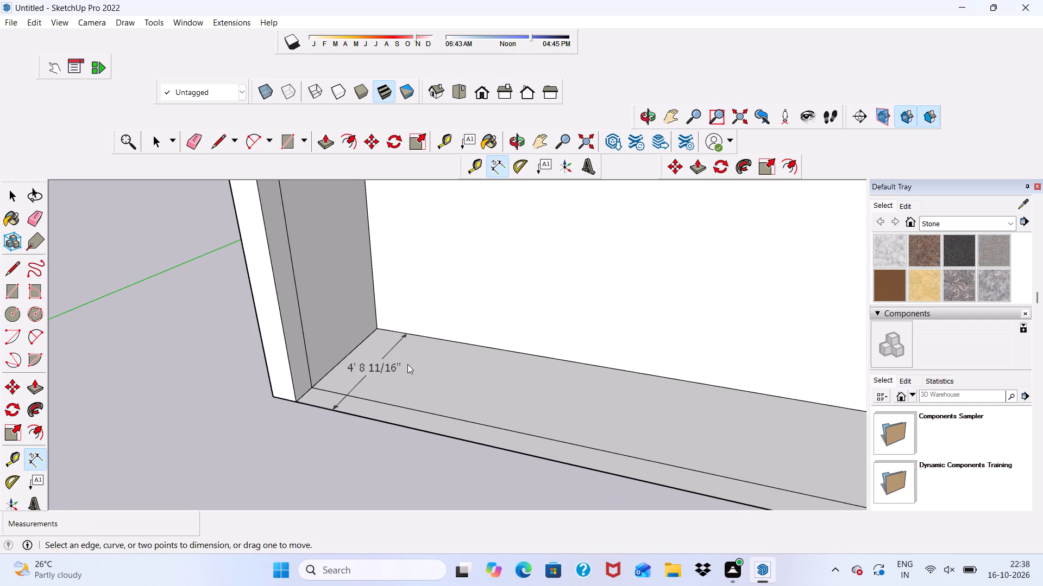
pyautogui.press('space')
# Place a Tape Measure guide on the upper-storey floor, 4'8 11/16" in from the intermediate slab's front edge.
pyautogui.scroll(-2, 395, 355)
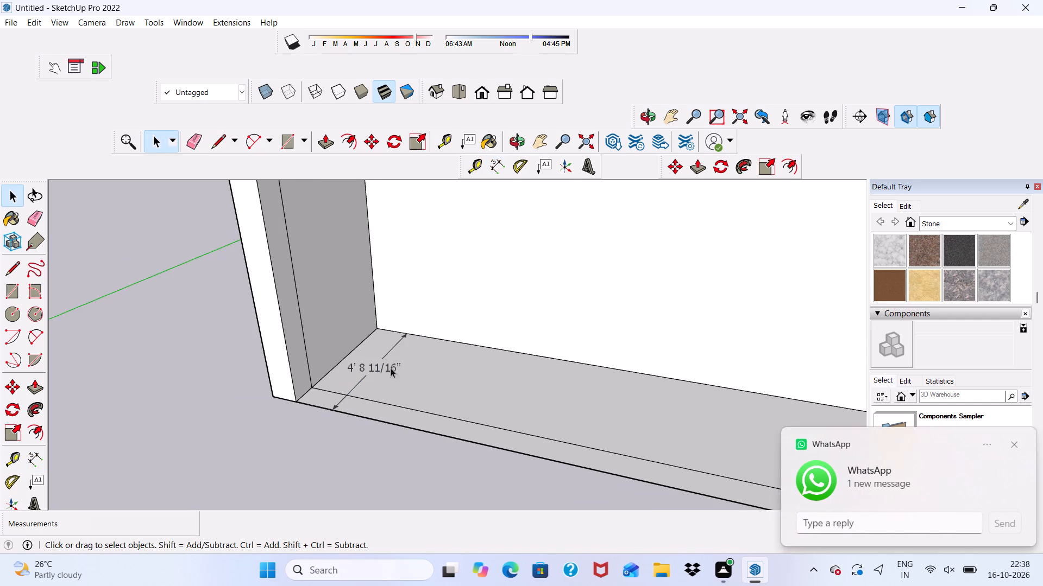
pyautogui.scroll(-7, 391, 368)
pyautogui.scroll(1, 373, 238)
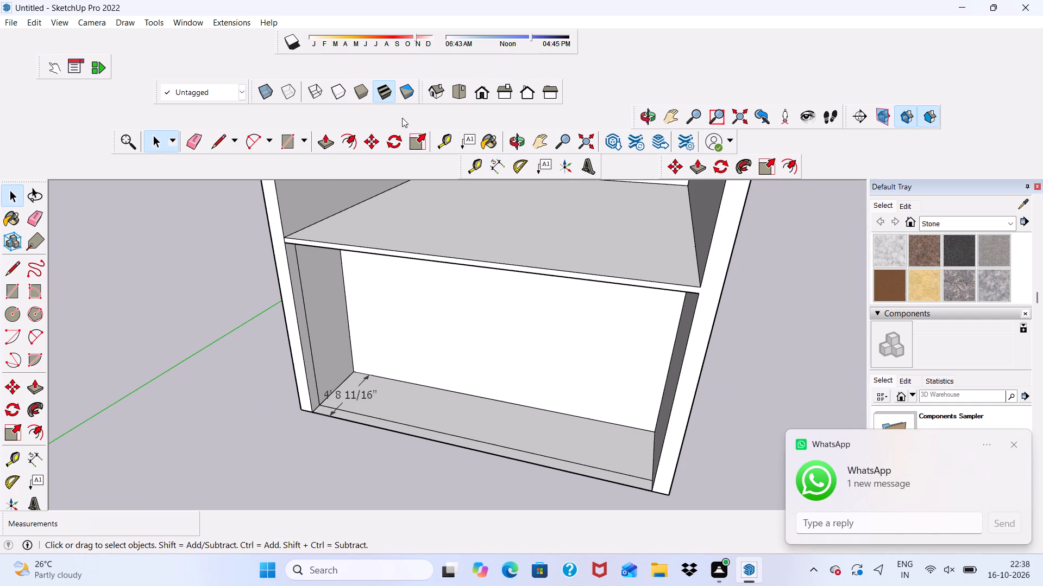
pyautogui.click(448, 137)
pyautogui.scroll(4, 411, 253)
pyautogui.click(411, 253)
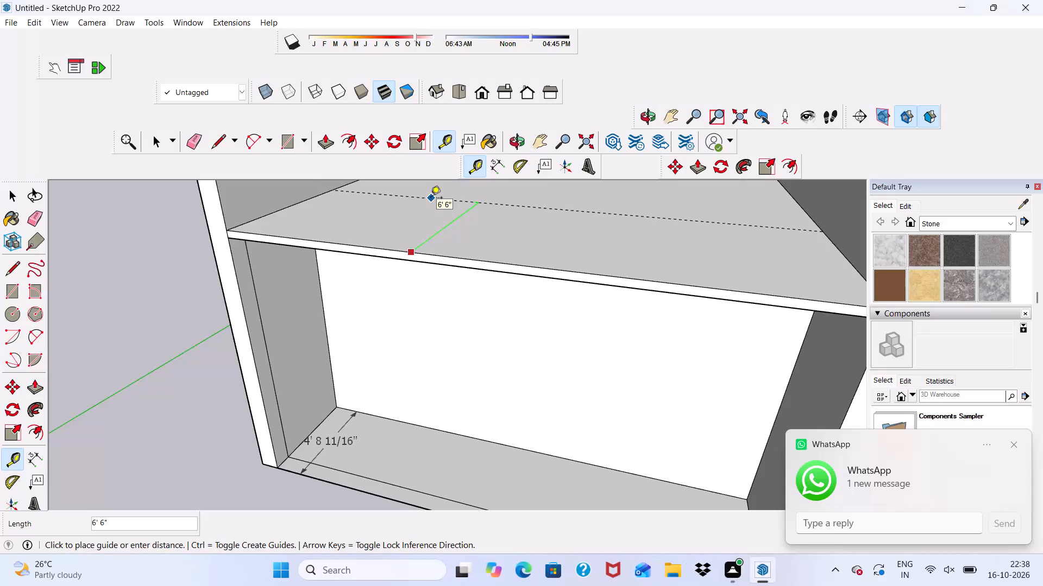
pyautogui.write("4'")
pyautogui.write('8 11')
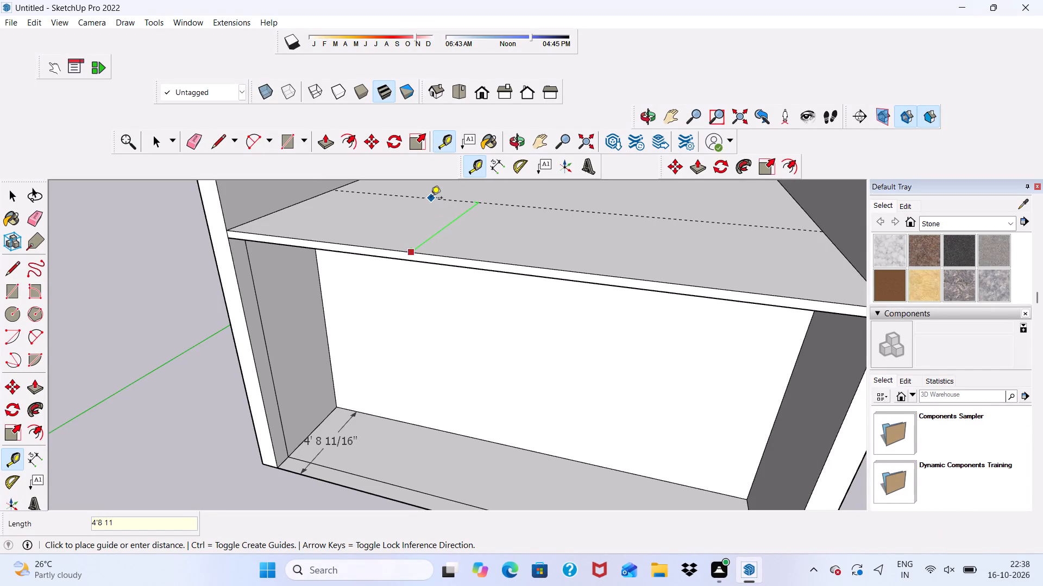
pyautogui.write('/16"')
pyautogui.press('Return')
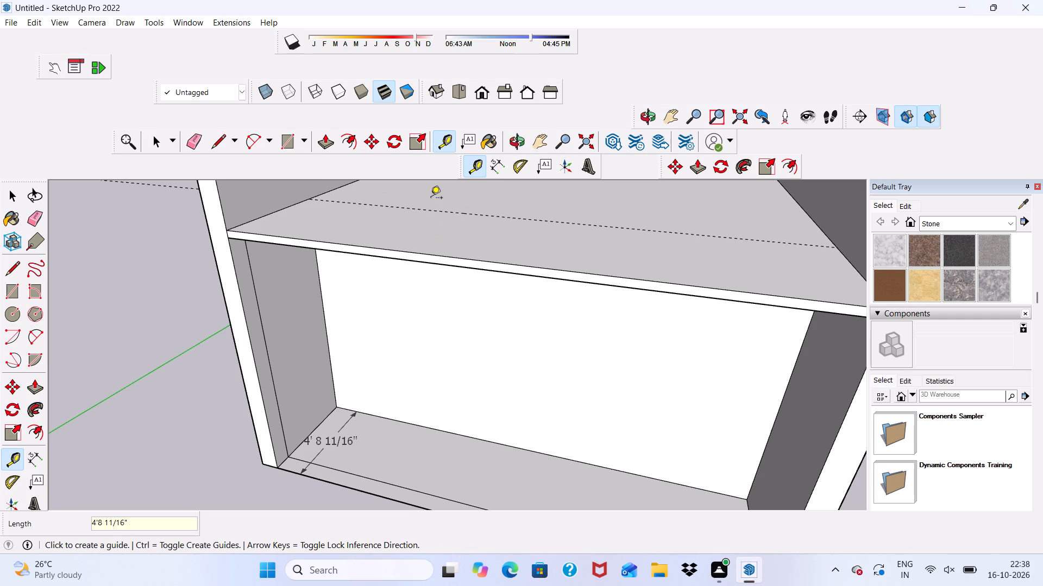
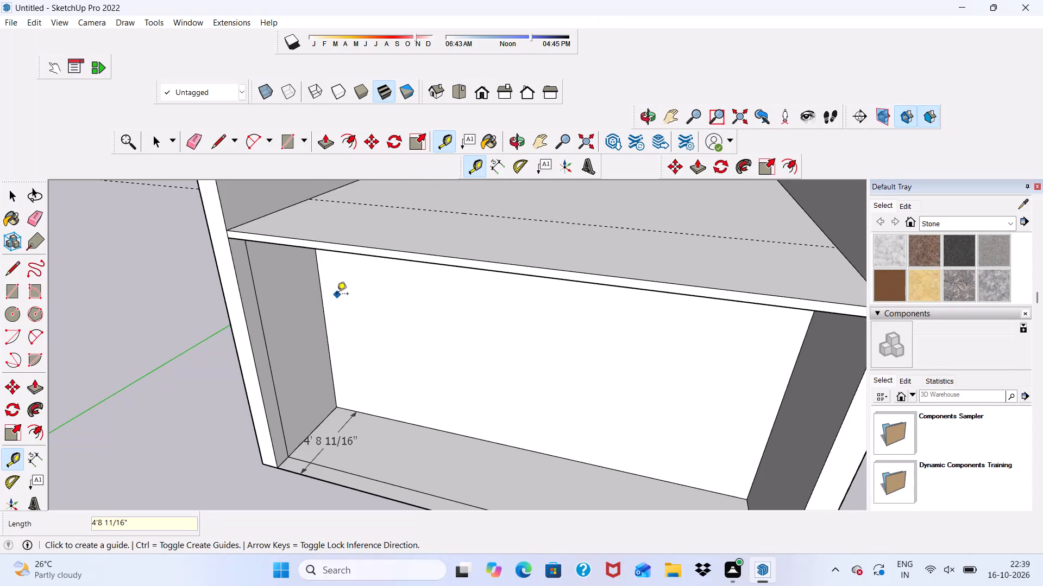
# Place a second Tape Measure guide on the upper-storey floor, 6" from the existing guide towards the slab's front edge.
pyautogui.scroll(3, 353, 281)
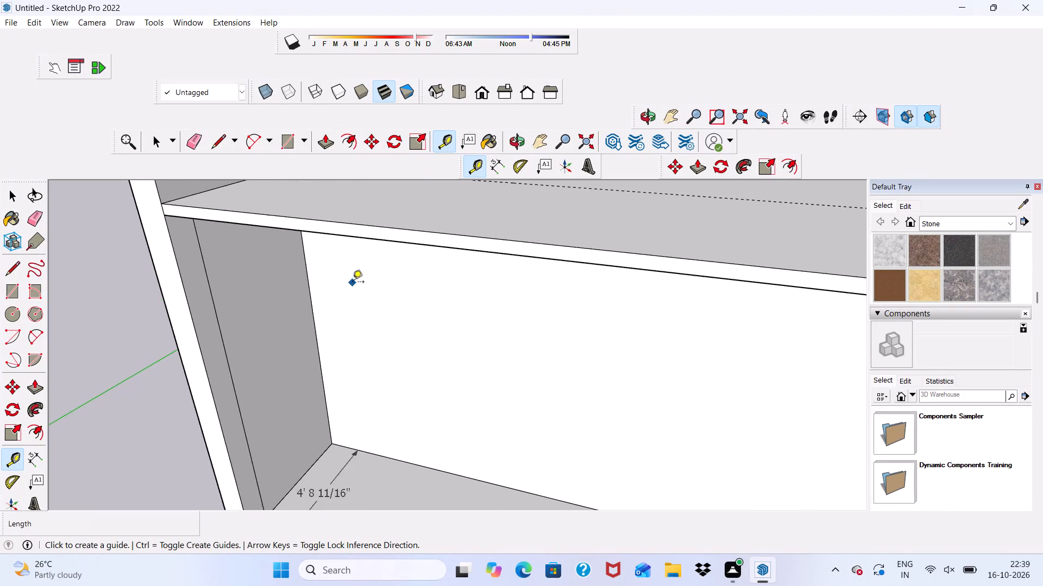
pyautogui.scroll(-5, 414, 258)
pyautogui.moveTo(437, 303); pyautogui.dragTo(494, 323, button='middle')
pyautogui.scroll(5, 470, 210)
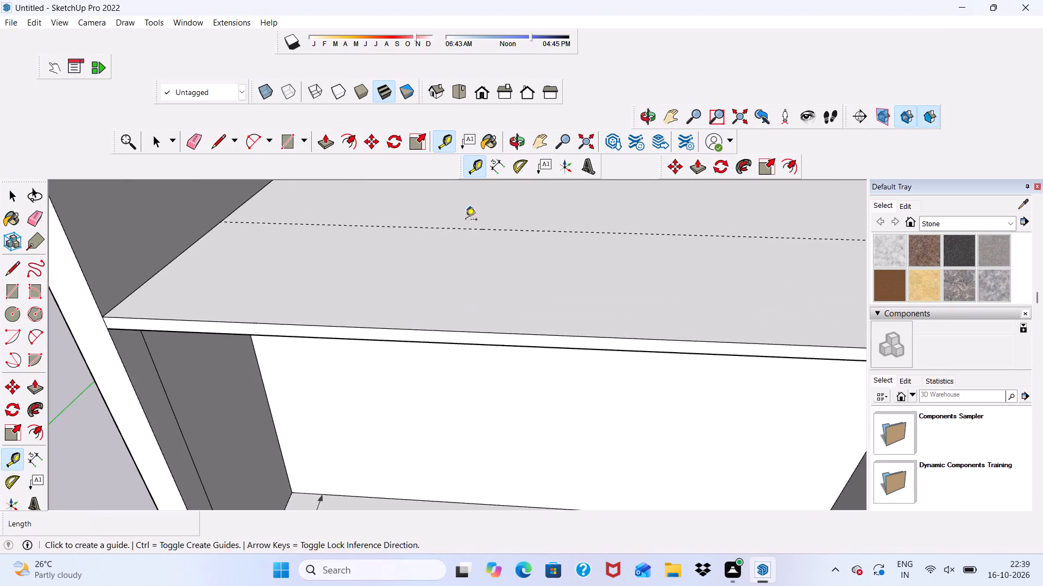
pyautogui.scroll(2, 464, 224)
pyautogui.click(462, 228)
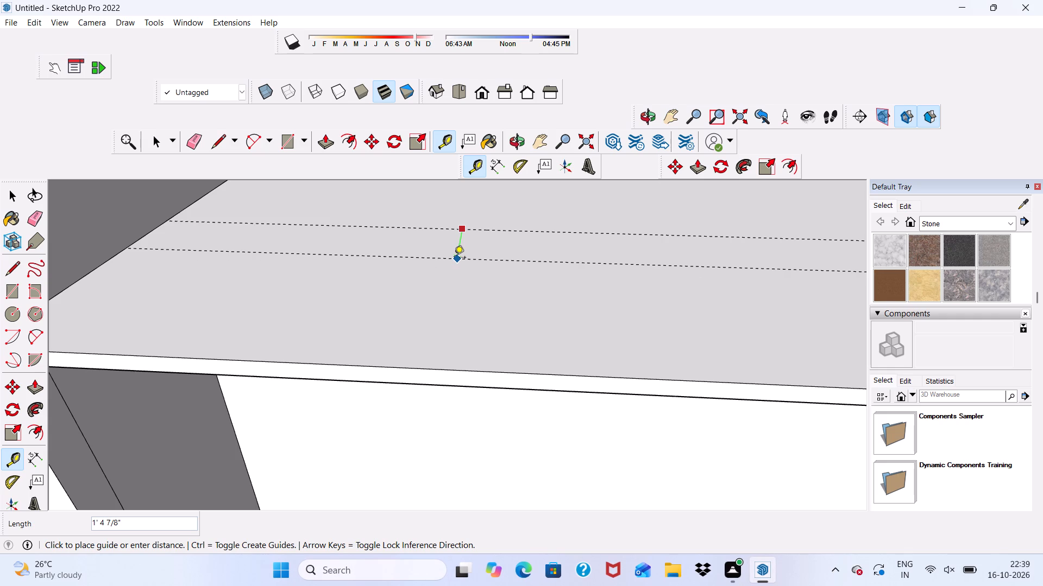
pyautogui.write('6"')
pyautogui.press('Return')
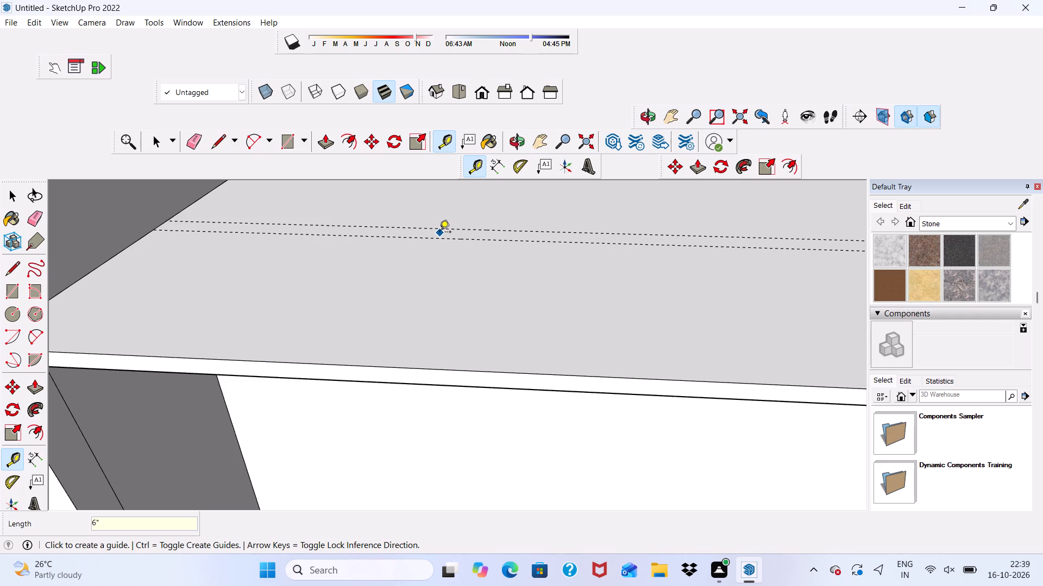
# Draw a line along the rear guide on the upper-storey floor, from one side wall to the other.
pyautogui.press('space')
pyautogui.scroll(2, 320, 188)
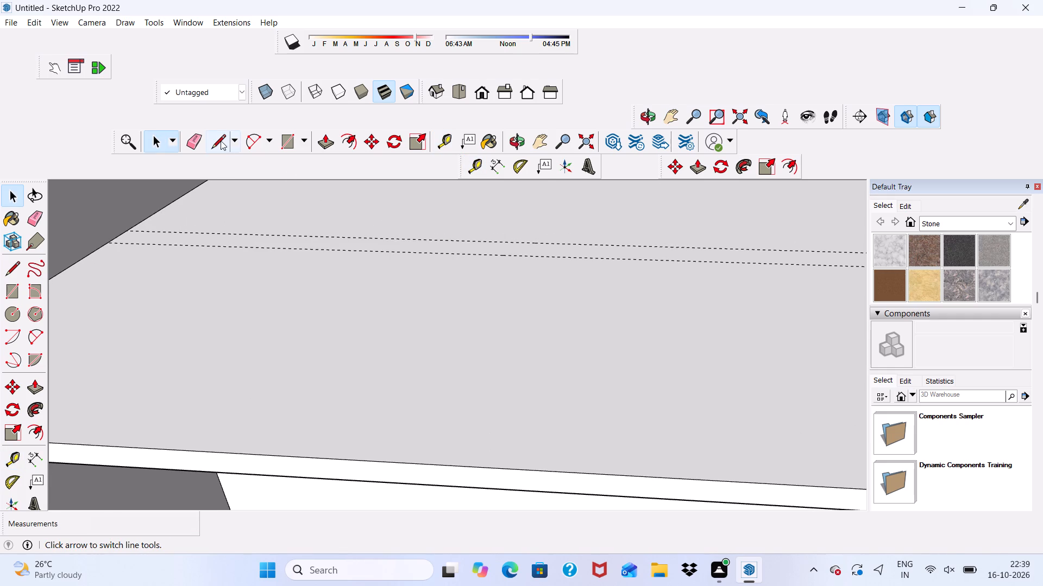
pyautogui.click(217, 133)
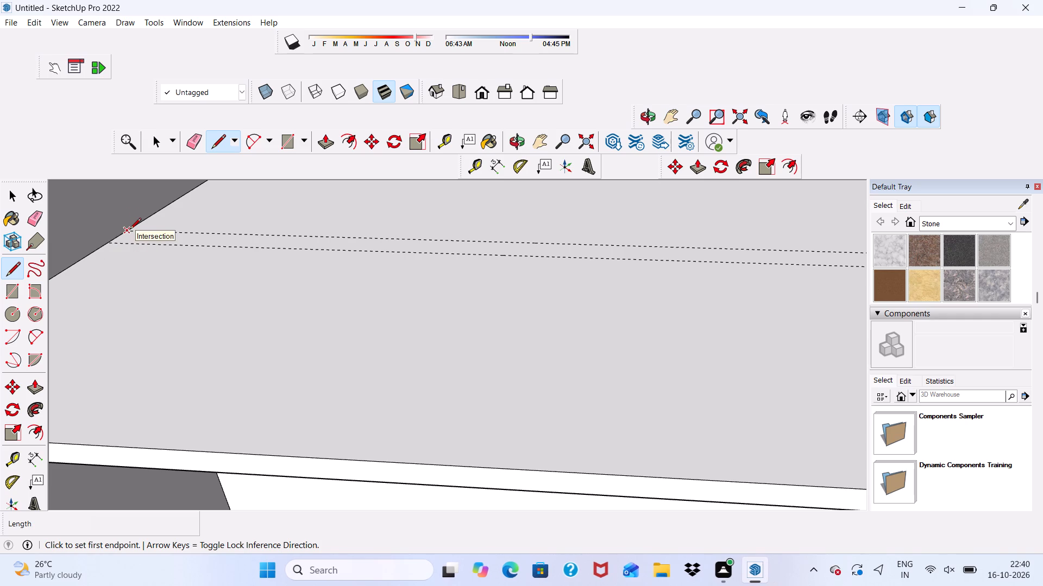
pyautogui.click(130, 230)
pyautogui.scroll(-5, 368, 258)
pyautogui.scroll(-9, 290, 281)
pyautogui.scroll(3, 596, 284)
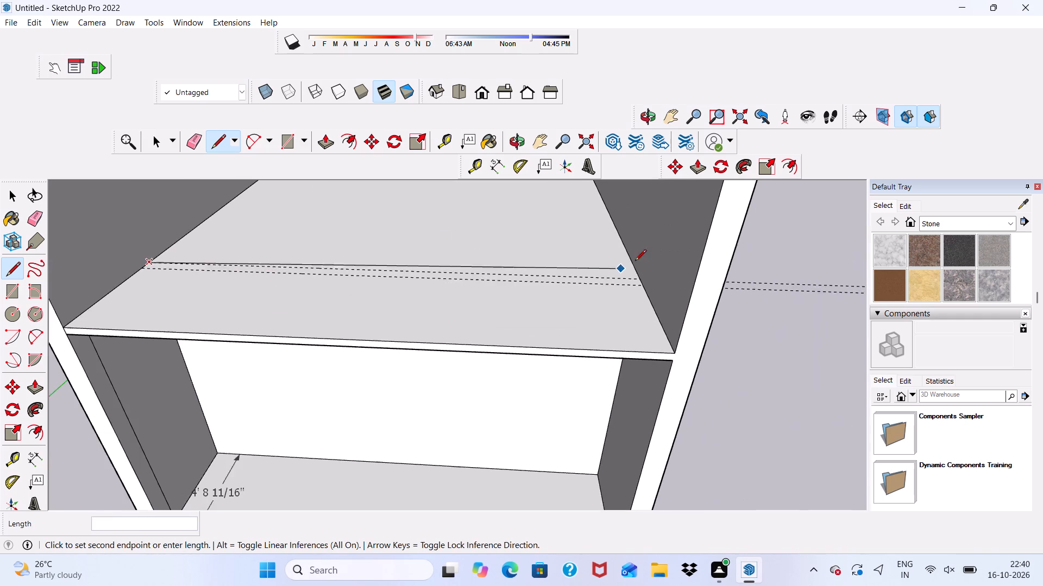
pyautogui.scroll(5, 687, 254)
pyautogui.scroll(2, 630, 284)
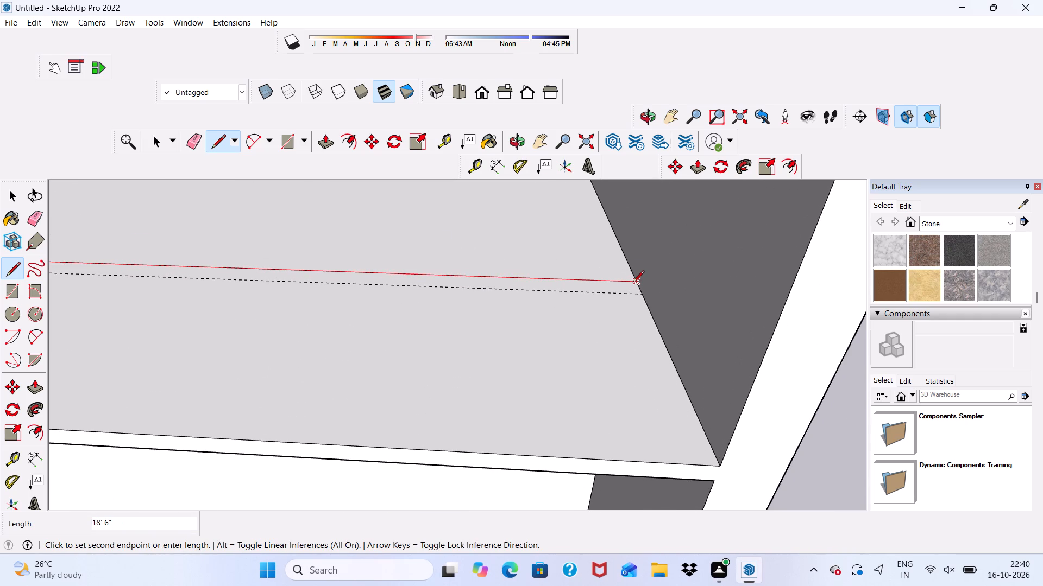
pyautogui.click(633, 282)
# Draw a line along the front guide on the upper-storey floor, from one side wall to the other.
pyautogui.scroll(-4, 630, 279)
pyautogui.scroll(-6, 558, 273)
pyautogui.scroll(4, 197, 311)
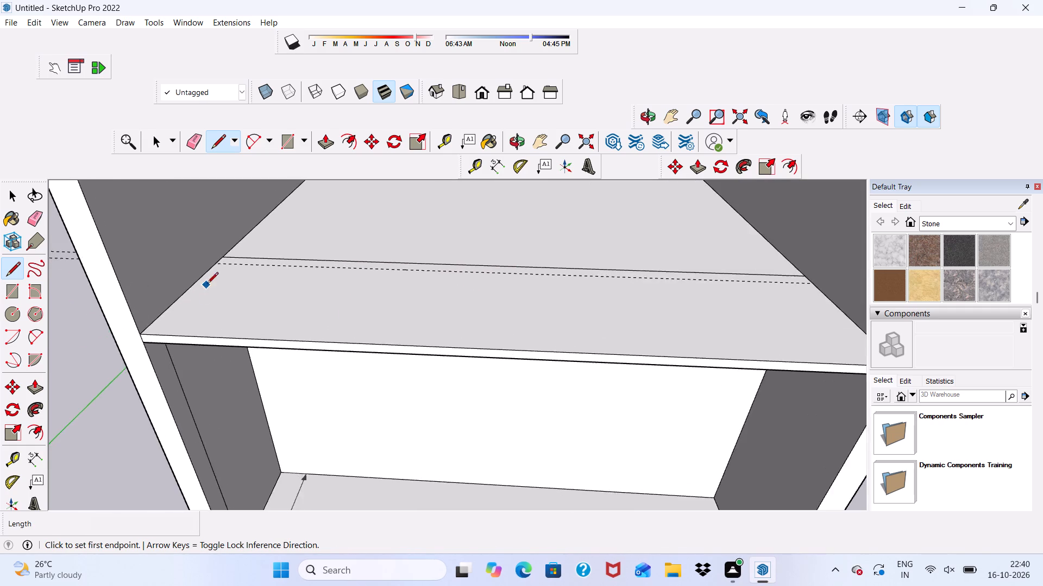
pyautogui.scroll(9, 207, 284)
pyautogui.click(222, 266)
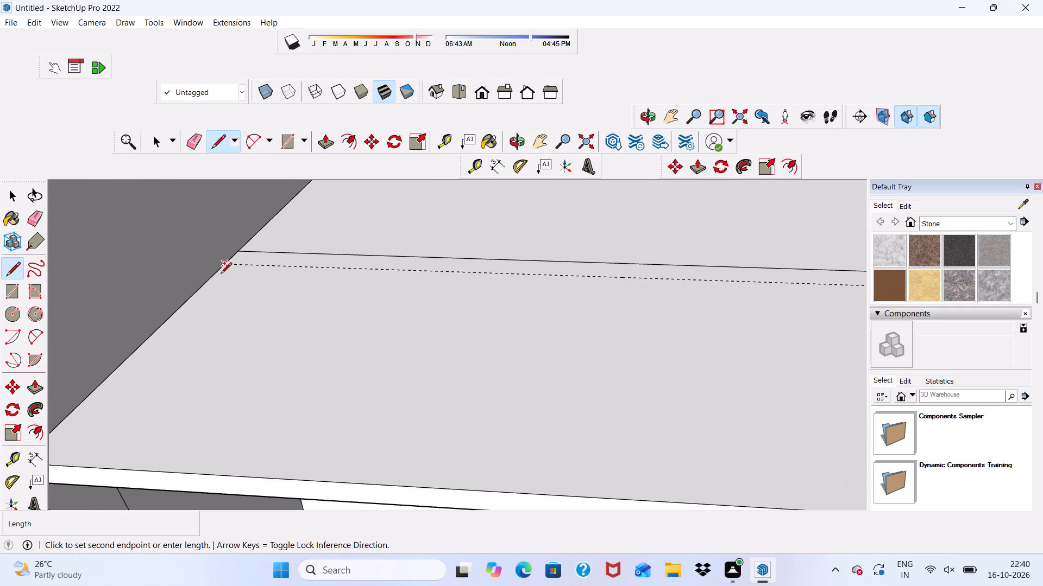
pyautogui.scroll(-12, 219, 319)
pyautogui.scroll(2, 665, 309)
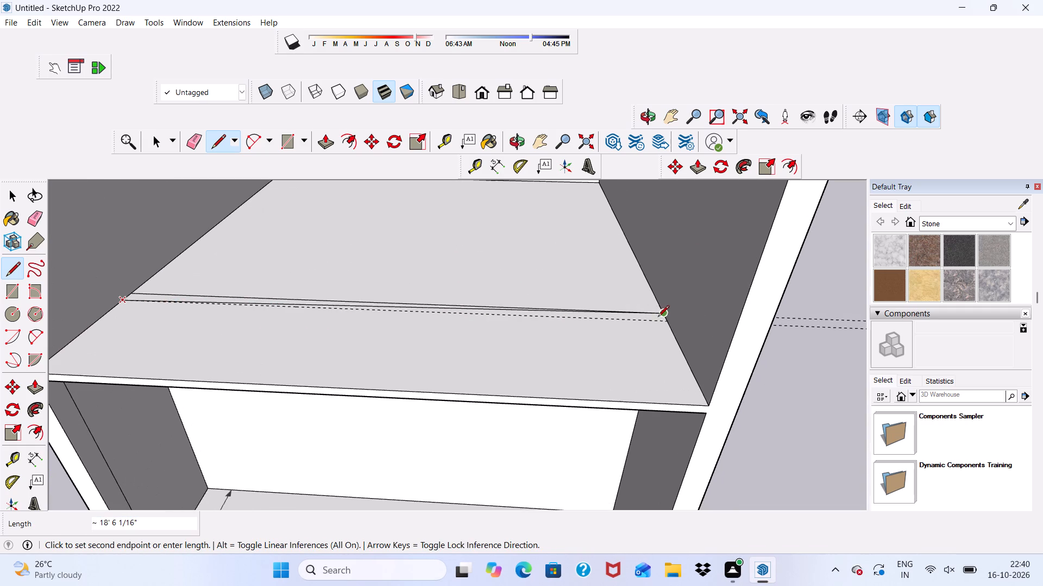
pyautogui.scroll(3, 667, 330)
pyautogui.click(667, 319)
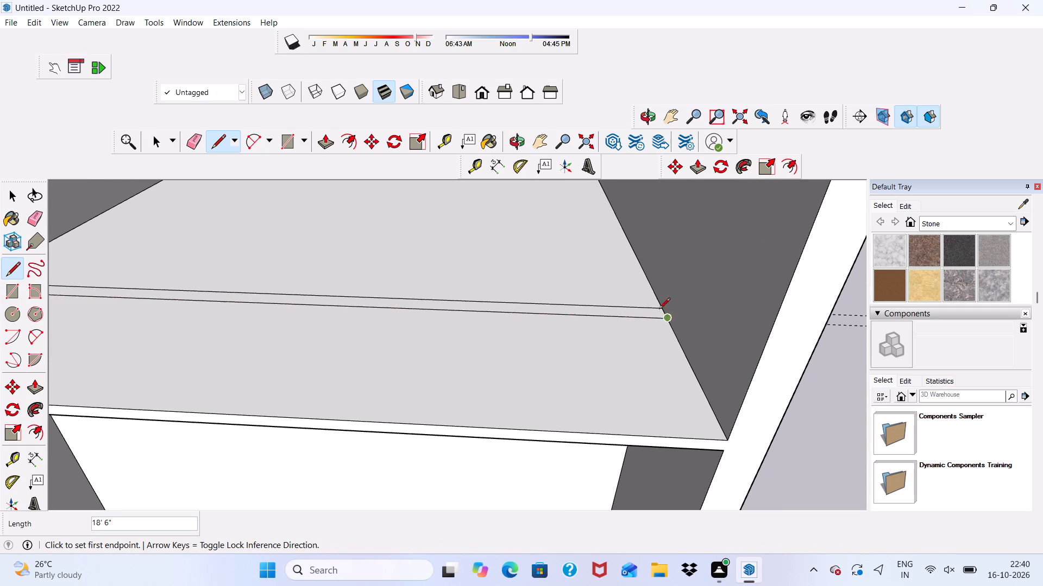
# Erase both construction guides running across the upper-storey floor.
pyautogui.scroll(-10, 606, 308)
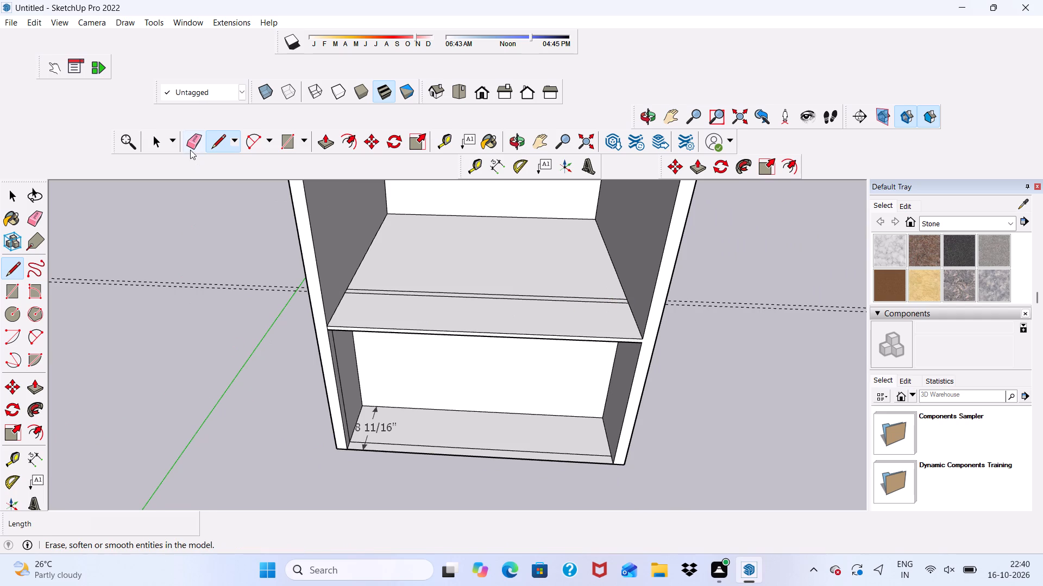
pyautogui.click(190, 143)
pyautogui.moveTo(196, 274); pyautogui.dragTo(197, 297)
pyautogui.click(197, 297)
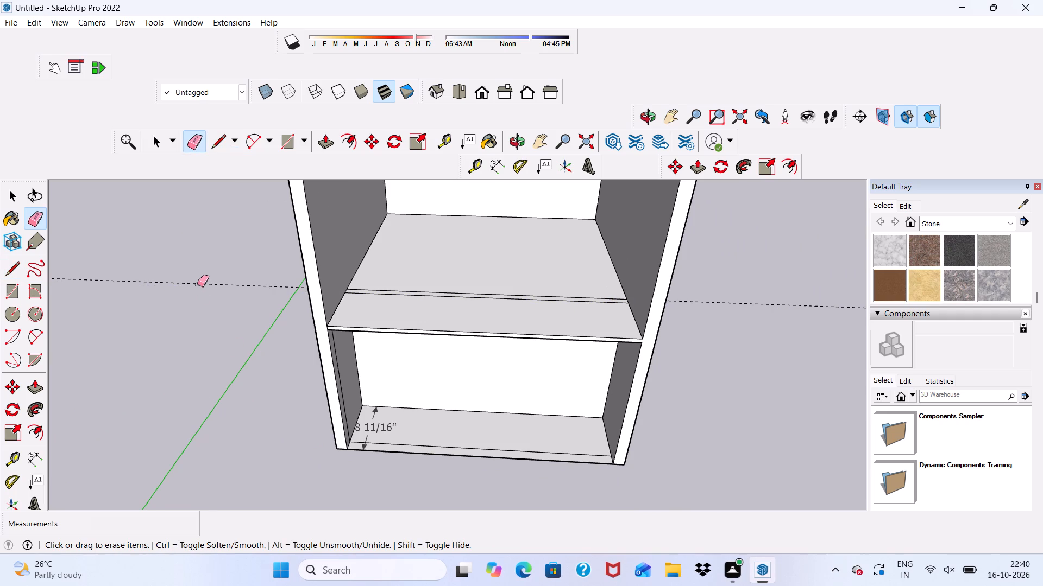
pyautogui.click(197, 282)
pyautogui.moveTo(198, 282); pyautogui.dragTo(199, 291)
pyautogui.scroll(-1, 213, 271)
pyautogui.scroll(3, 213, 271)
pyautogui.moveTo(215, 275); pyautogui.dragTo(217, 290)
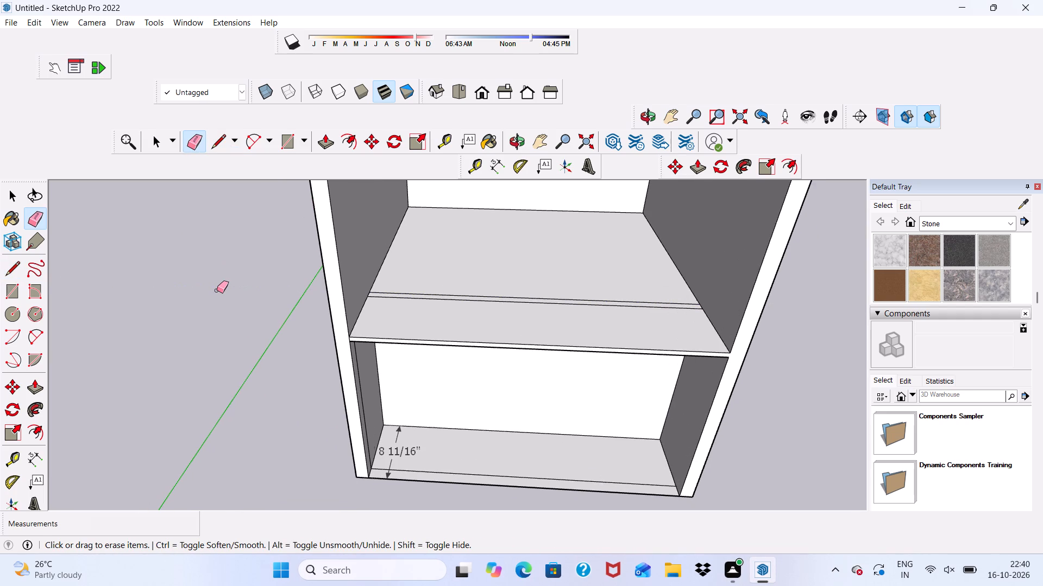
pyautogui.press('space')
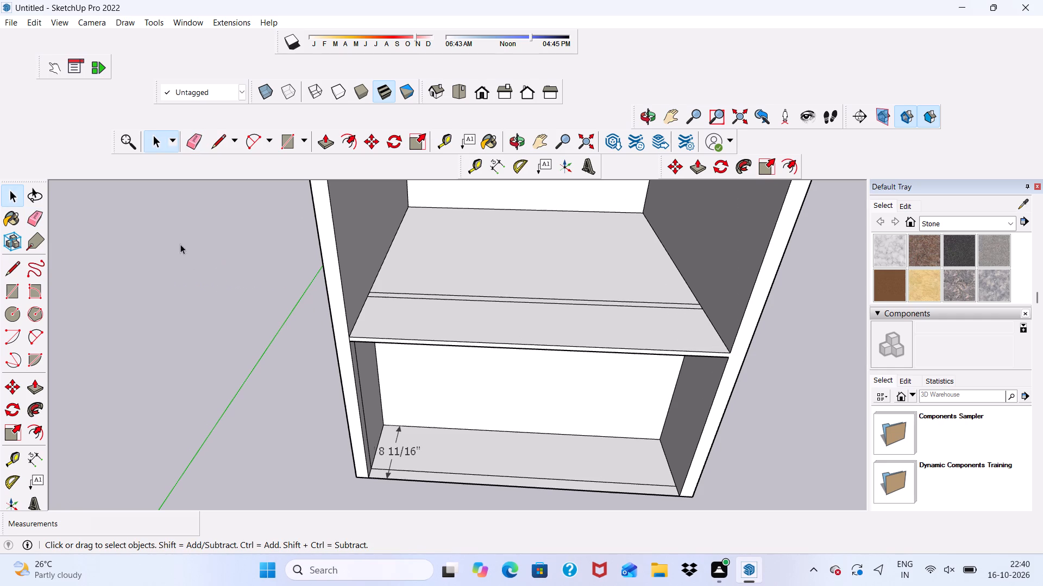
# Push/Pull the narrow 6" strip on the upper-storey floor up 10' as a wall.
pyautogui.scroll(4, 322, 131)
pyautogui.click(322, 136)
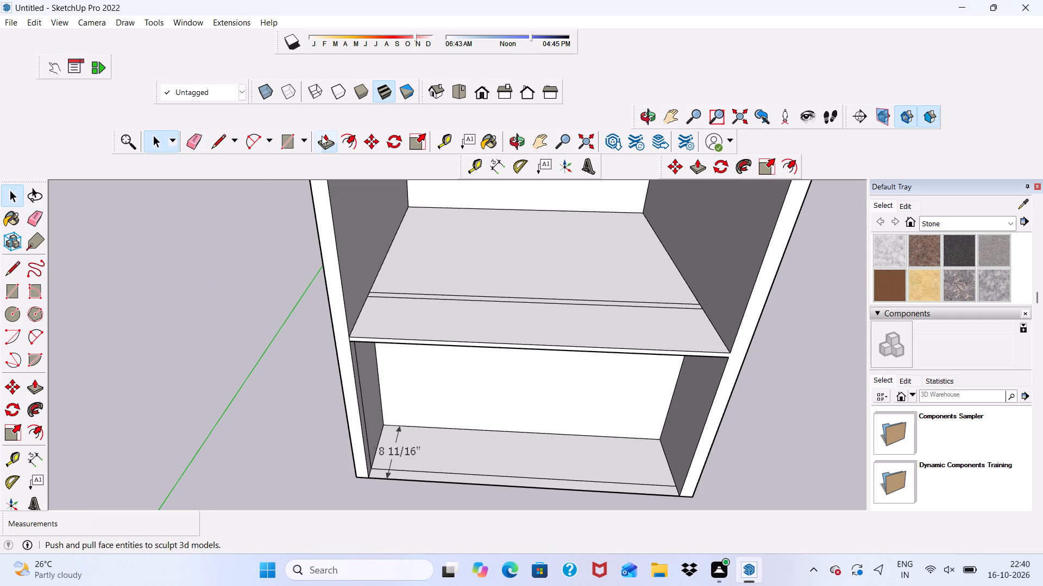
pyautogui.scroll(8, 385, 288)
pyautogui.click(365, 299)
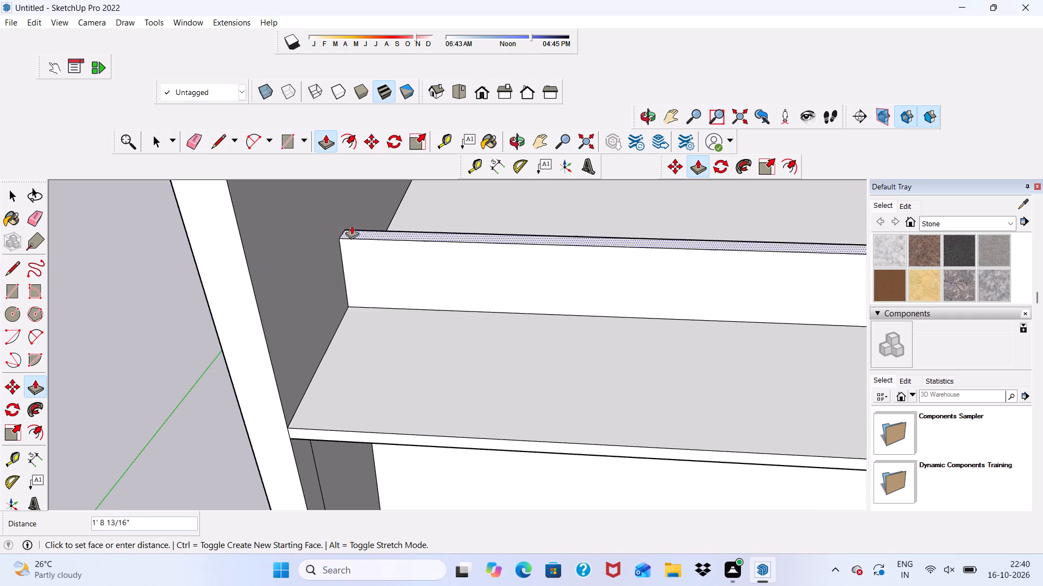
pyautogui.press('1')
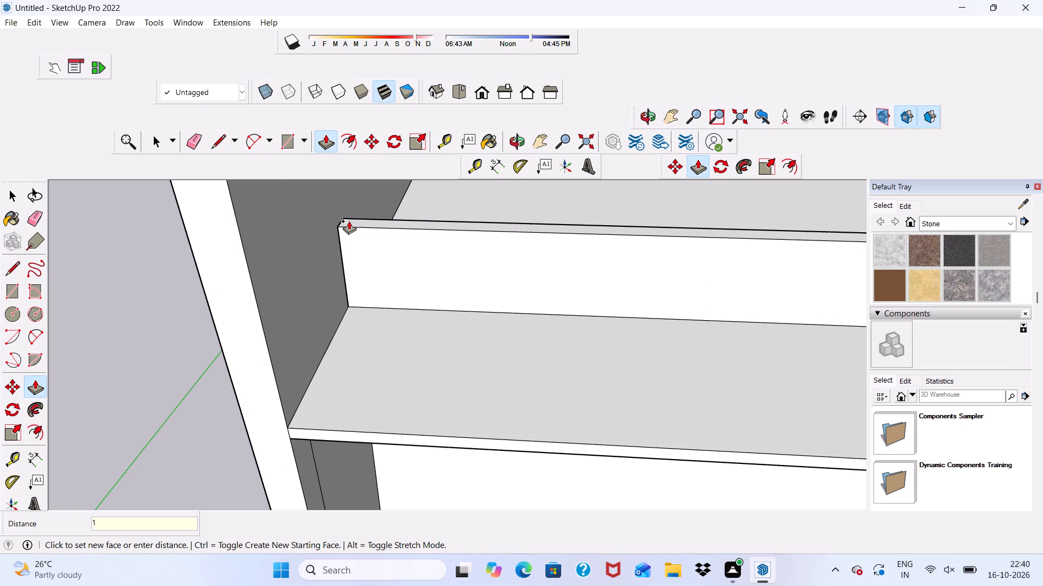
pyautogui.write("0'")
pyautogui.press('Return')
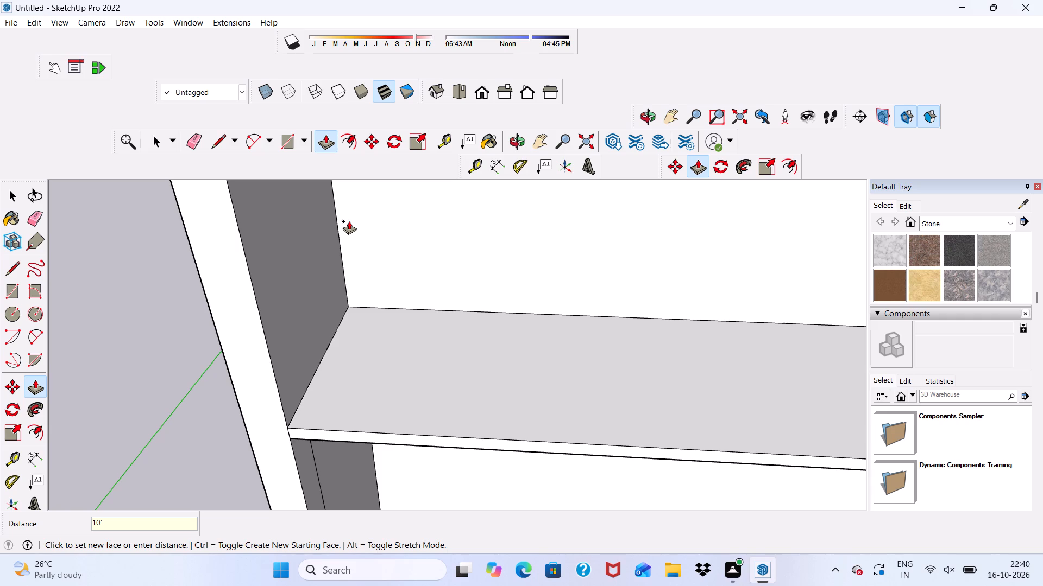
pyautogui.press('space')
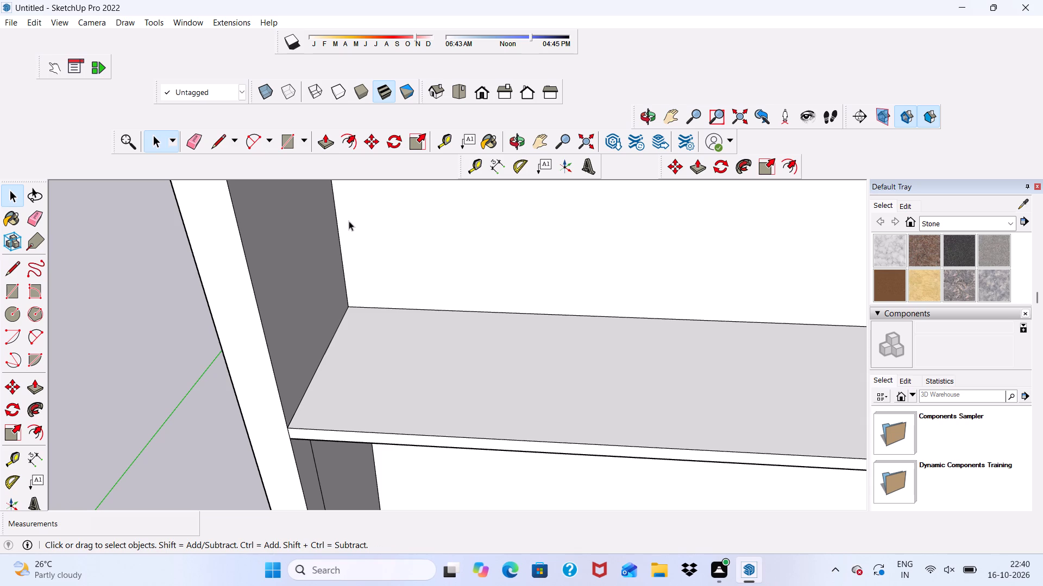
# Erase the 4'8 11/16" depth dimension from the lower-storey floor.
pyautogui.scroll(-2, 334, 200)
pyautogui.scroll(-6, 316, 244)
pyautogui.scroll(-1, 296, 338)
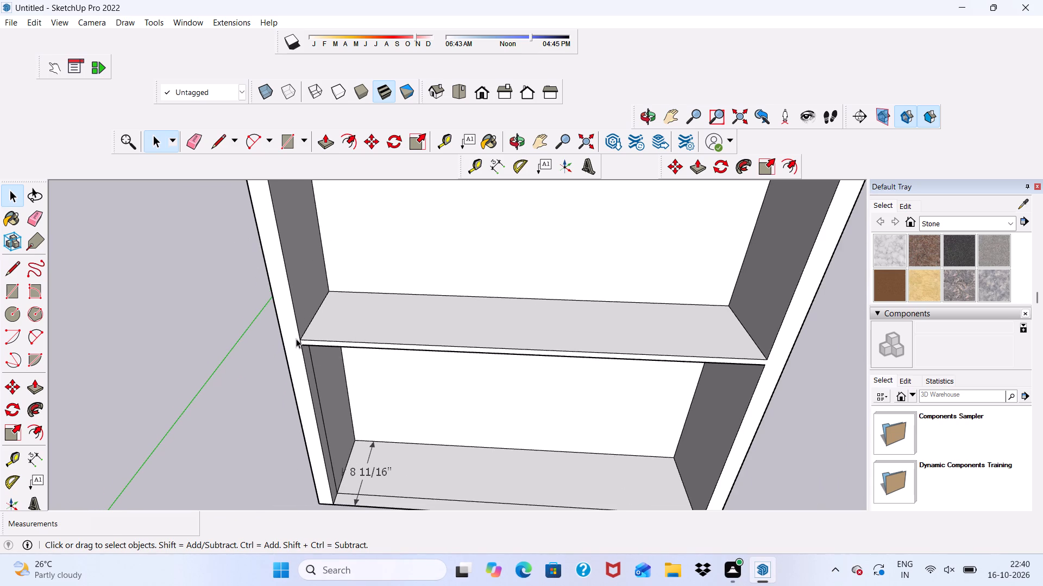
pyautogui.scroll(-11, 286, 283)
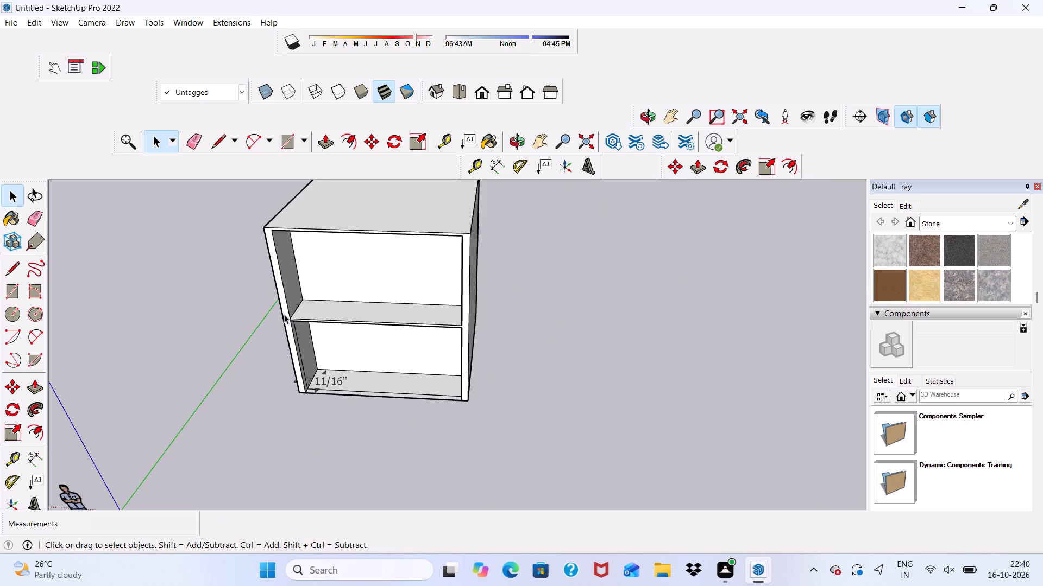
pyautogui.moveTo(284, 314); pyautogui.dragTo(287, 262, button='middle')
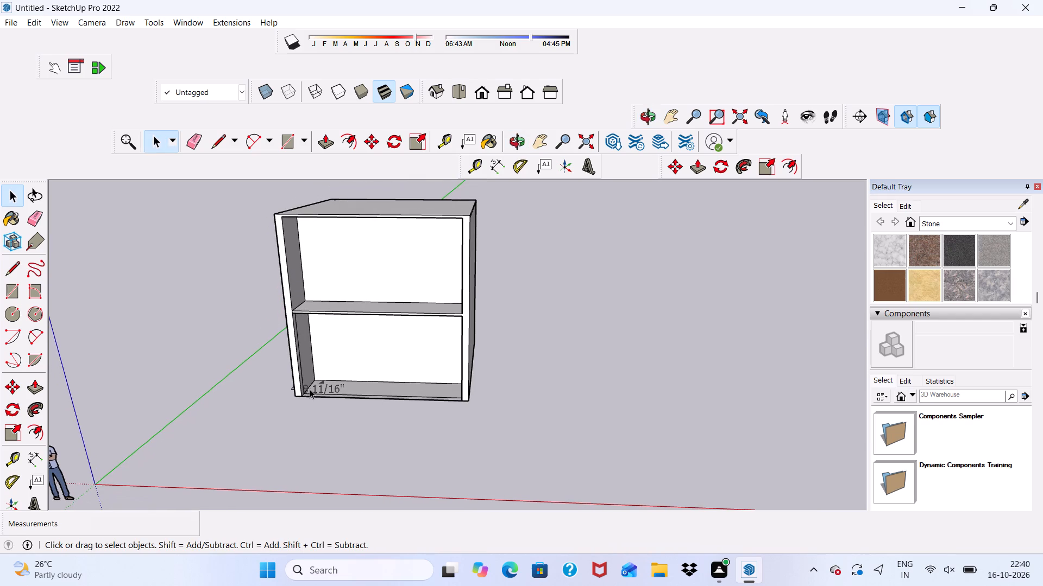
pyautogui.scroll(2, 180, 173)
pyautogui.click(194, 141)
pyautogui.scroll(3, 323, 310)
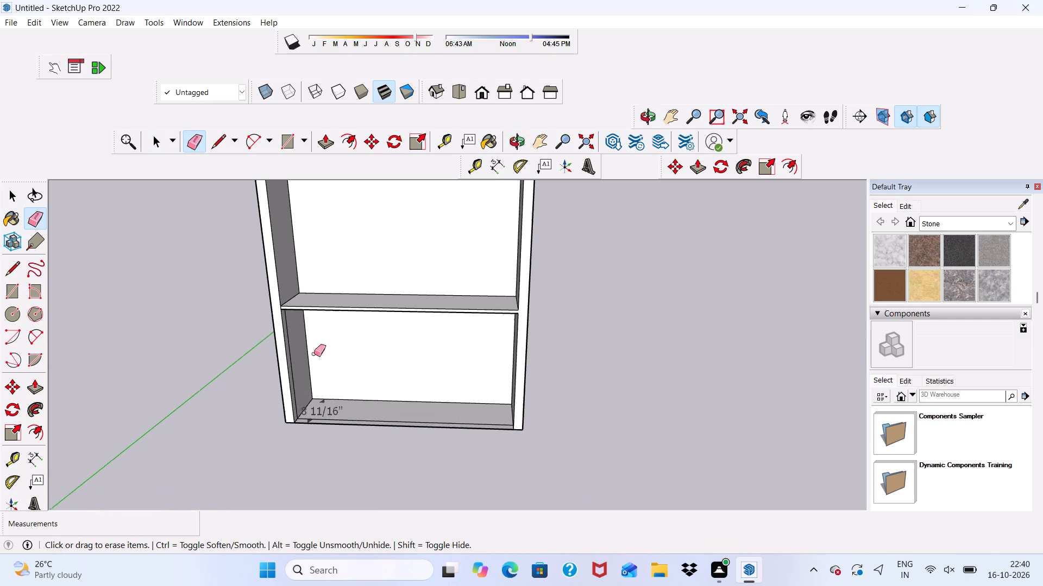
pyautogui.scroll(10, 301, 401)
pyautogui.click(326, 413)
pyautogui.doubleClick(326, 419)
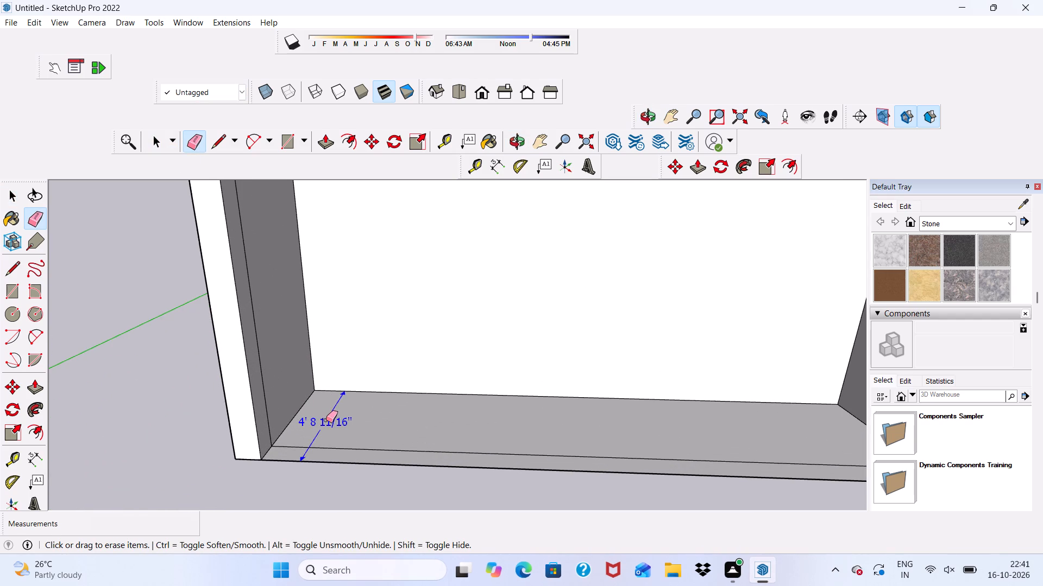
pyautogui.press('space')
# Examine the open front and interiors of both storeys, focusing on the lower side wall and the intermediate slab.
pyautogui.scroll(-1, 318, 408)
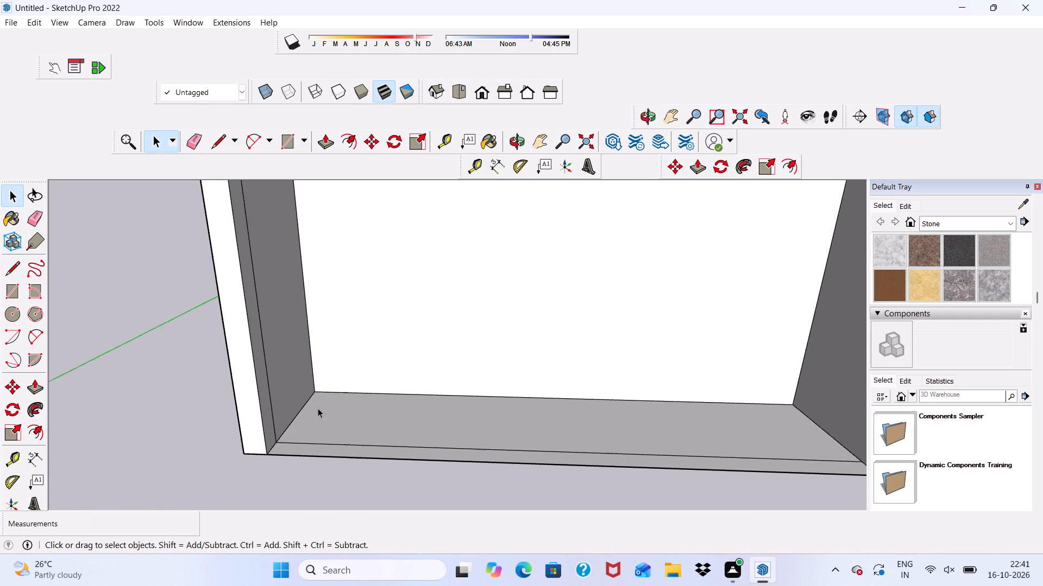
pyautogui.scroll(-2, 318, 408)
pyautogui.scroll(-9, 298, 359)
pyautogui.moveTo(299, 398); pyautogui.dragTo(304, 354, button='middle')
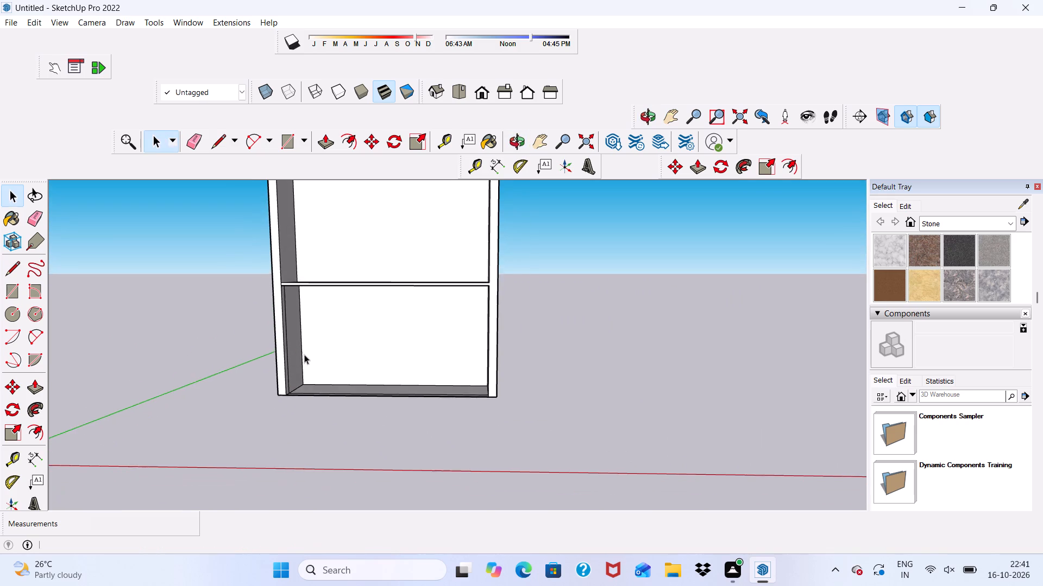
pyautogui.scroll(1, 304, 354)
pyautogui.scroll(-6, 291, 366)
pyautogui.scroll(8, 290, 347)
pyautogui.scroll(-1, 276, 304)
pyautogui.scroll(4, 296, 347)
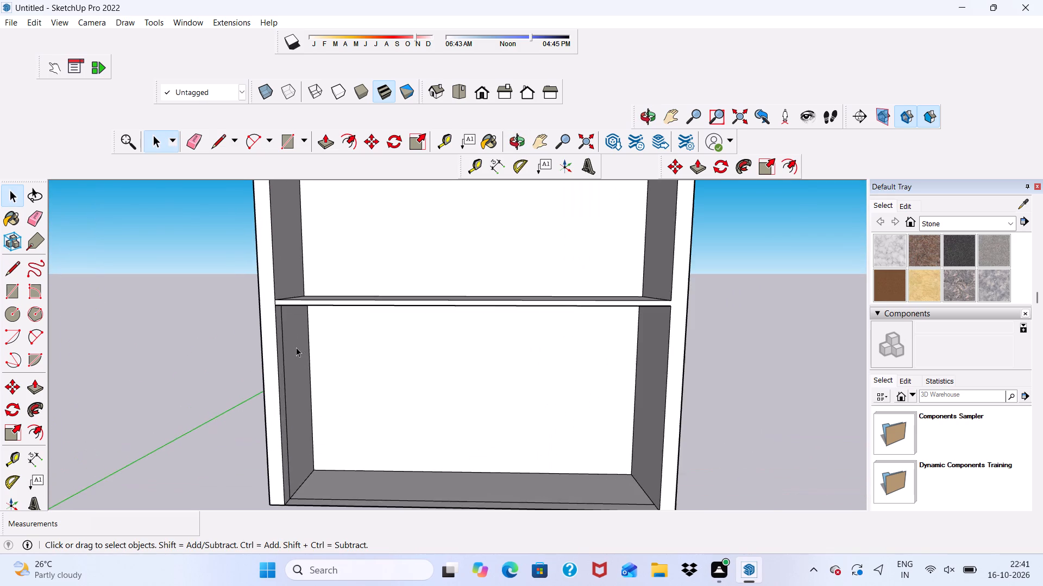
pyautogui.scroll(1, 296, 347)
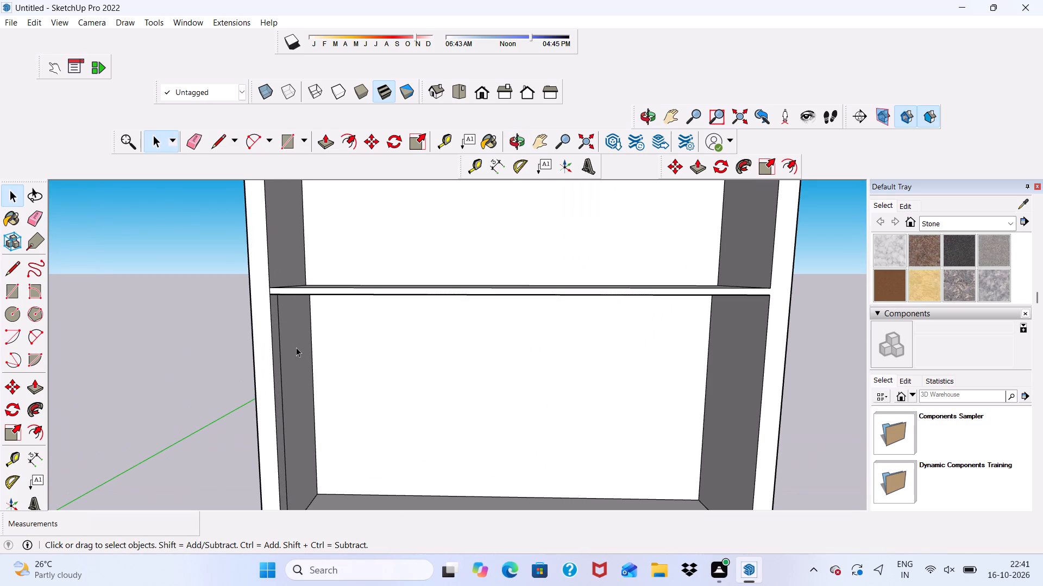
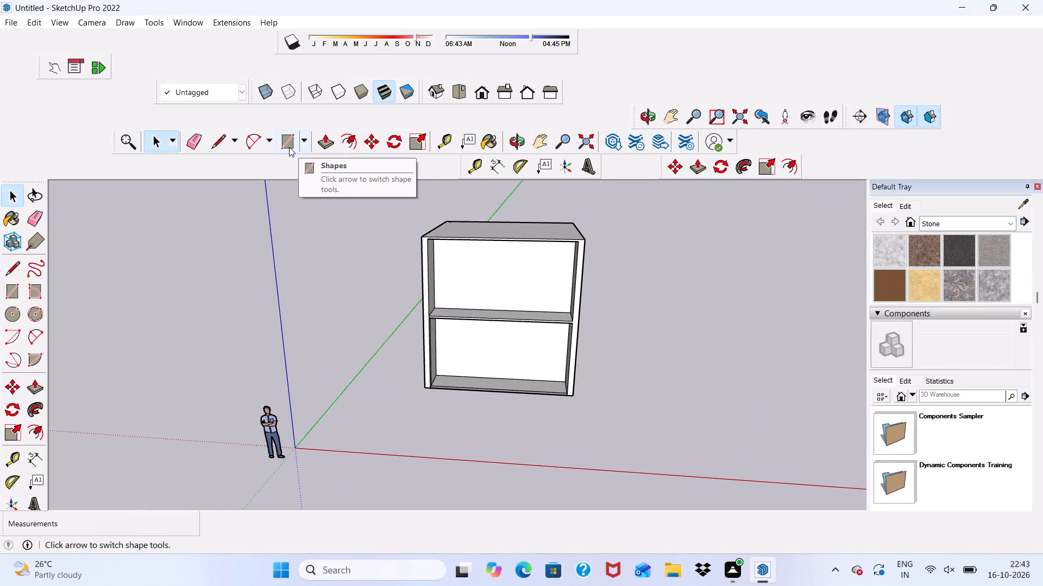
# Draw a rectangle about 20' 3" by 11' 9" across the open front, from the outer bottom corner to the roof slab's underside.
pyautogui.scroll(6, 279, 140)
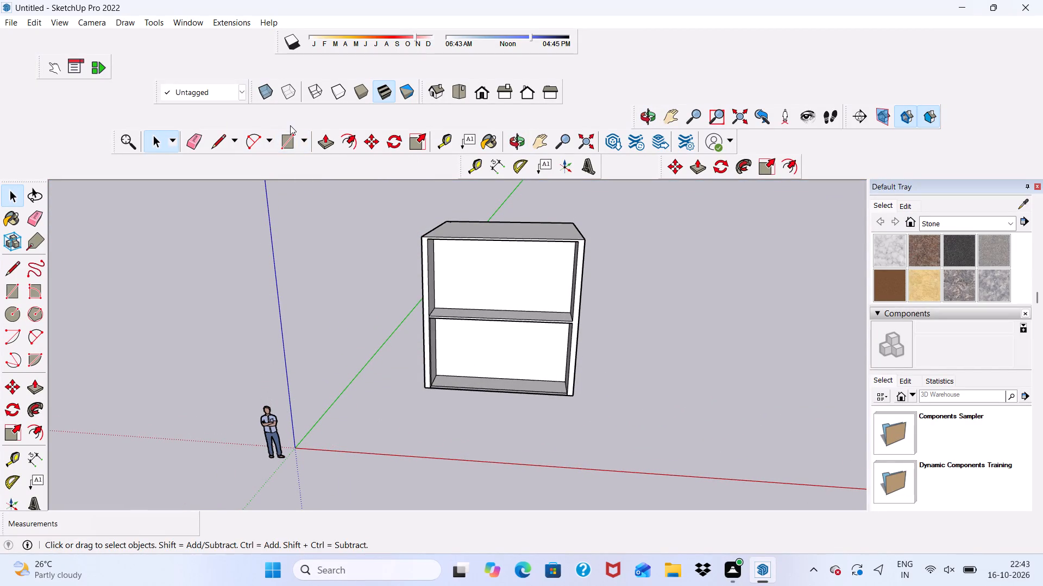
pyautogui.click(288, 135)
pyautogui.scroll(4, 538, 409)
pyautogui.scroll(7, 590, 367)
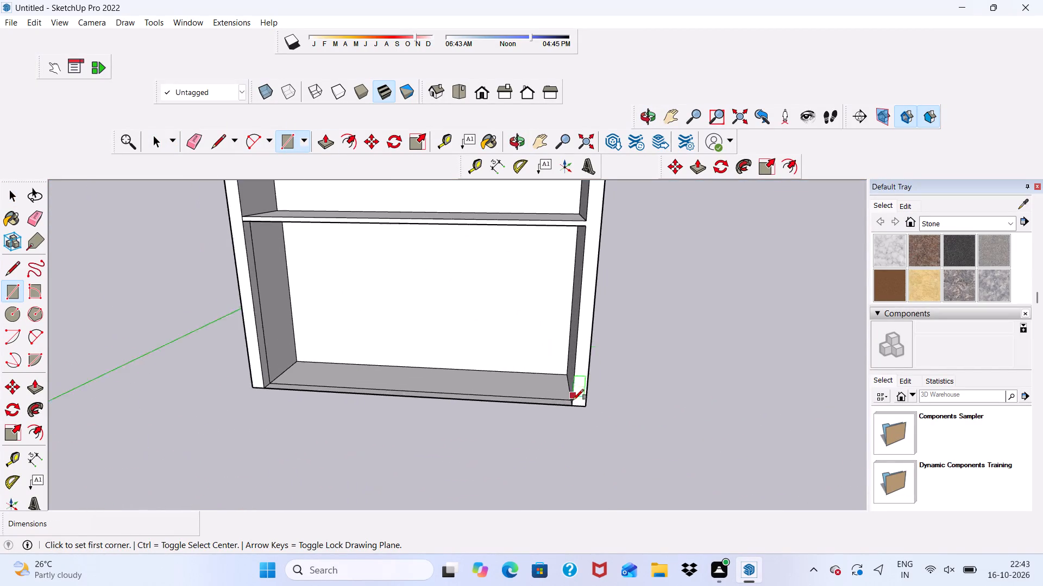
pyautogui.scroll(6, 573, 400)
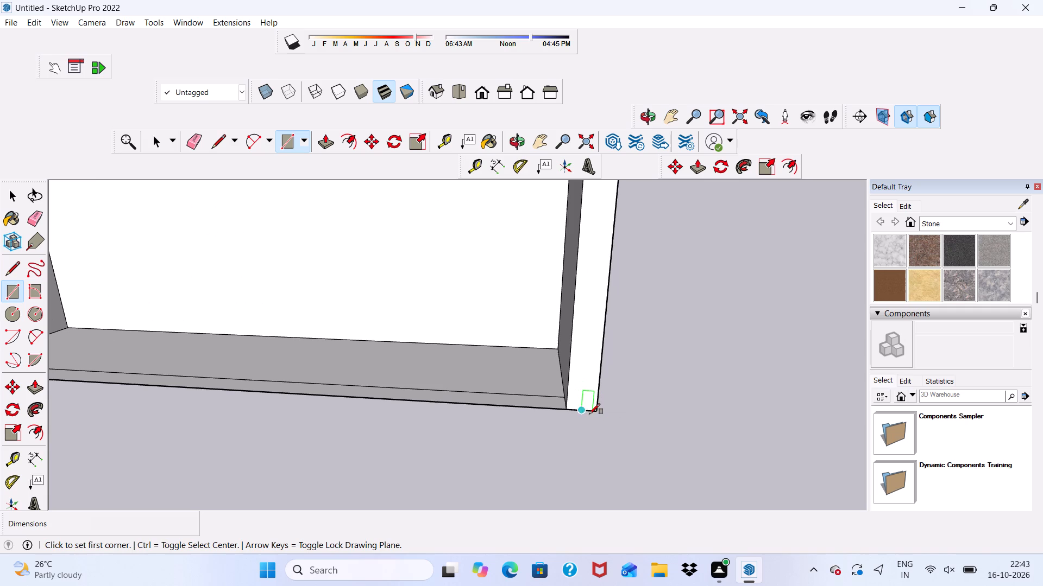
pyautogui.click(594, 413)
pyautogui.scroll(-14, 450, 413)
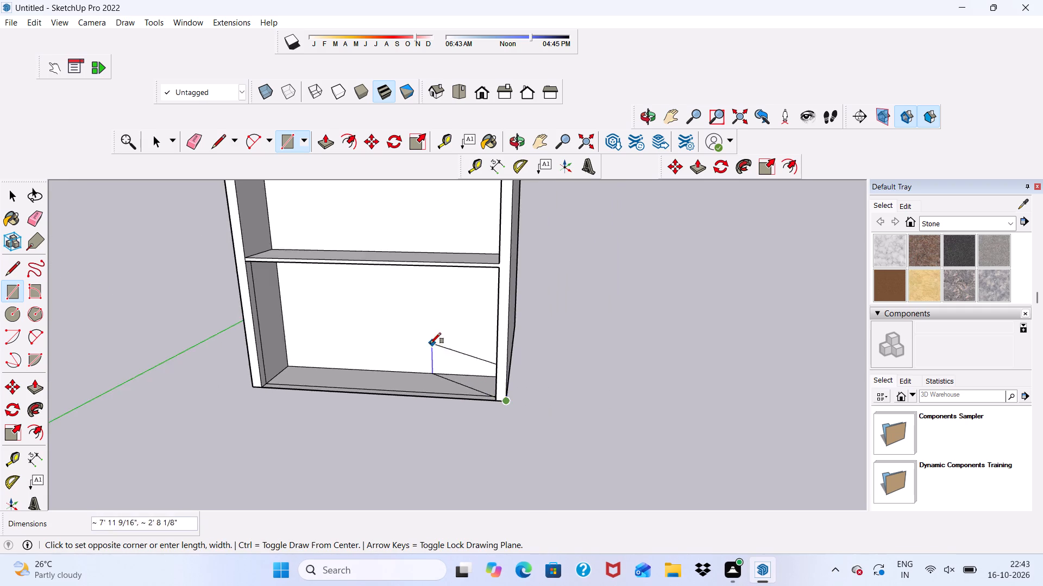
pyautogui.scroll(-3, 430, 343)
pyautogui.scroll(4, 390, 242)
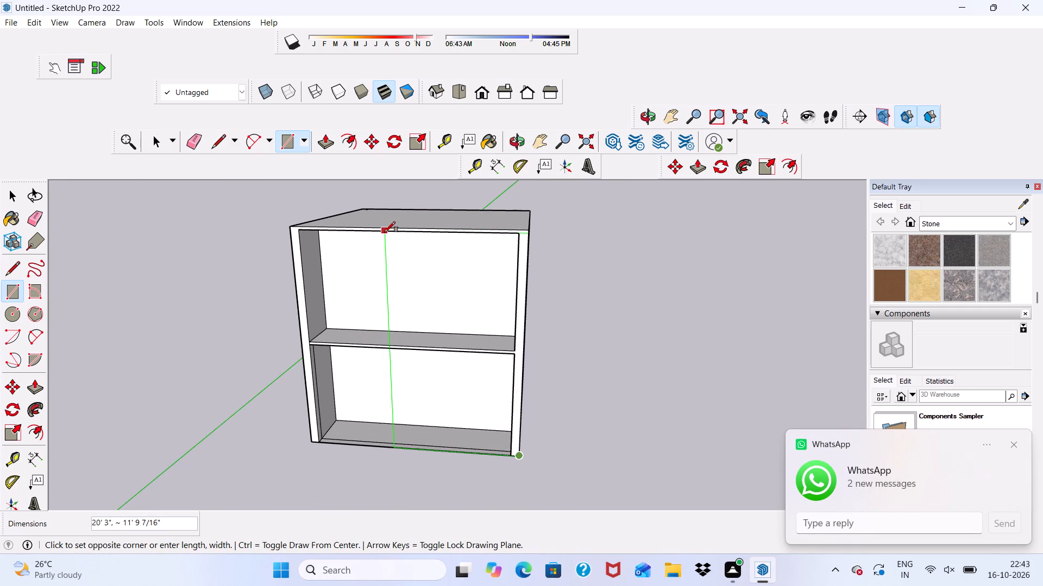
pyautogui.click(385, 232)
# Delete the upper and lower front faces beside the new rectangle to reopen that part of both storeys.
pyautogui.press('space')
pyautogui.click(358, 269)
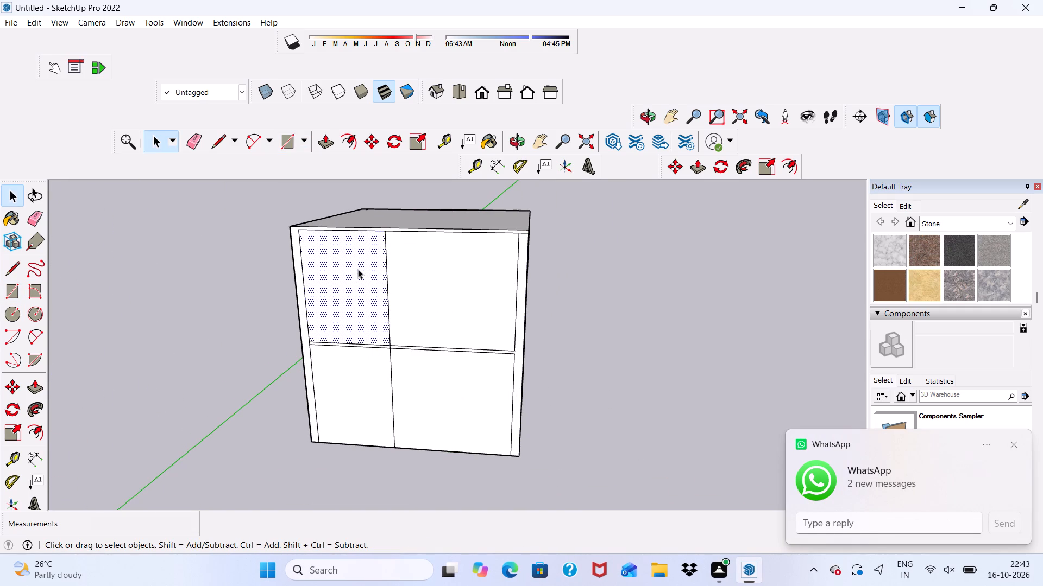
pyautogui.press('Delete')
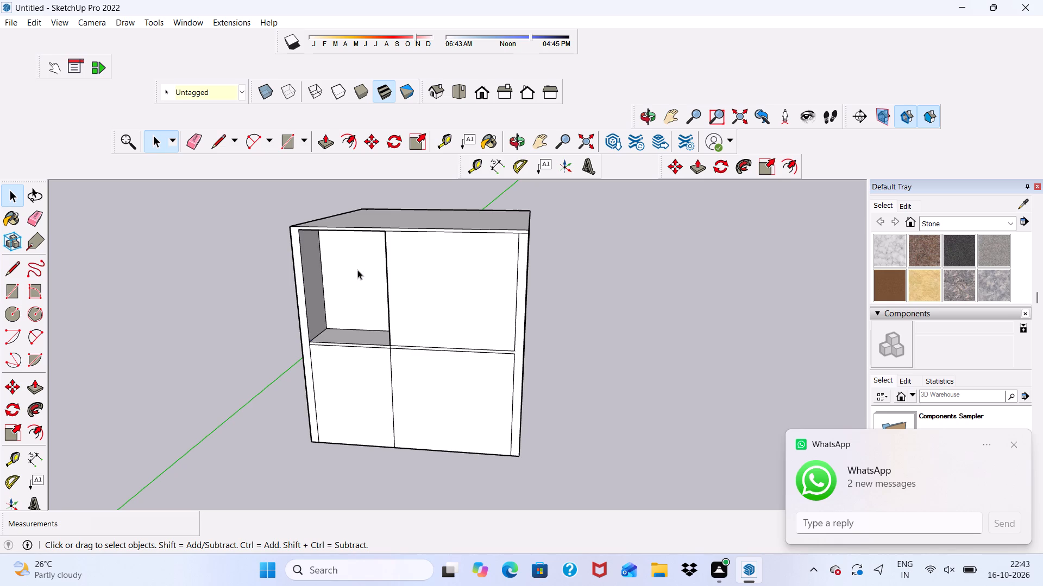
pyautogui.click(333, 372)
pyautogui.press('Delete')
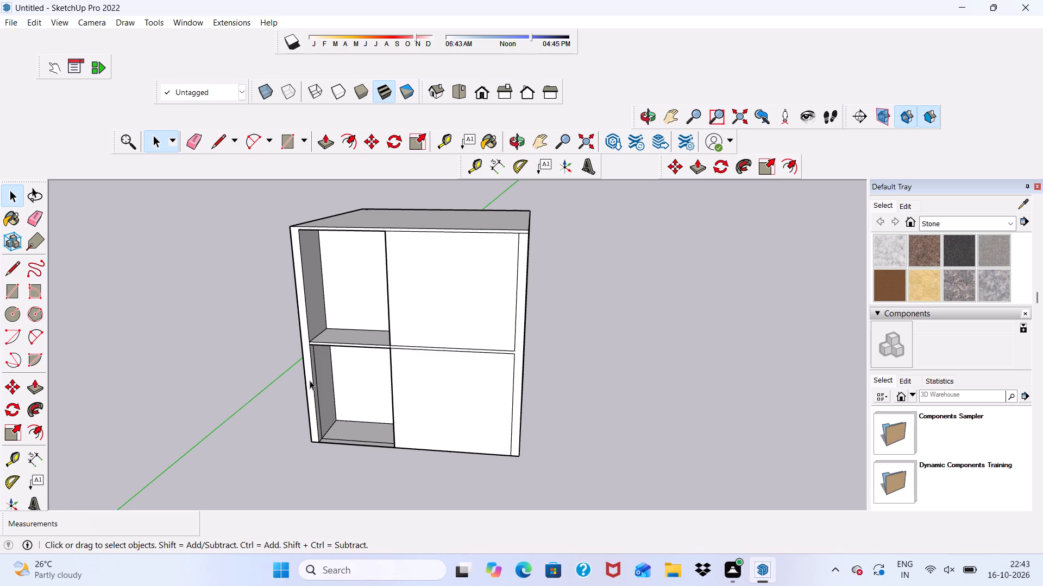
pyautogui.press('Left')
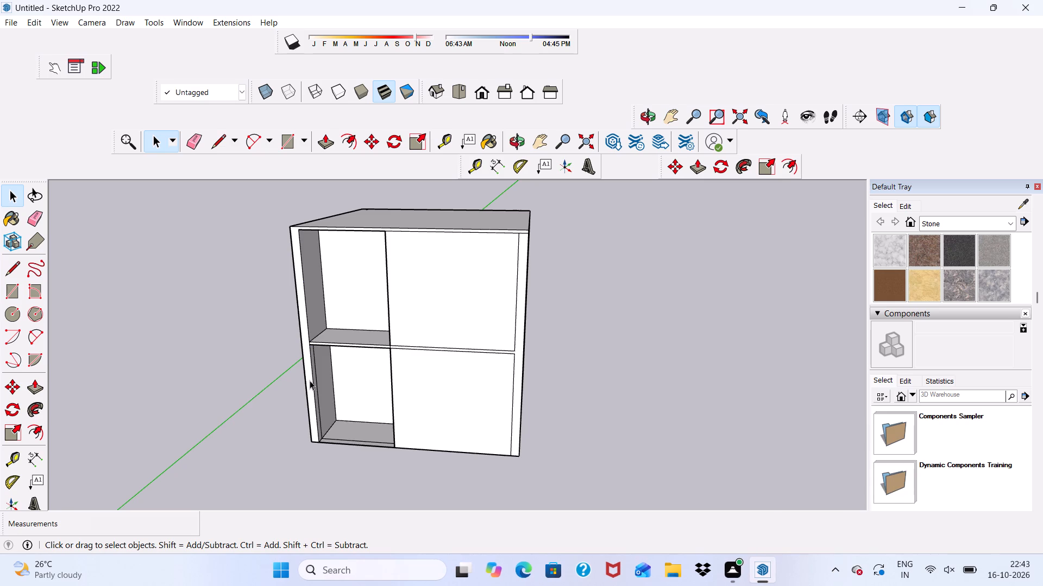
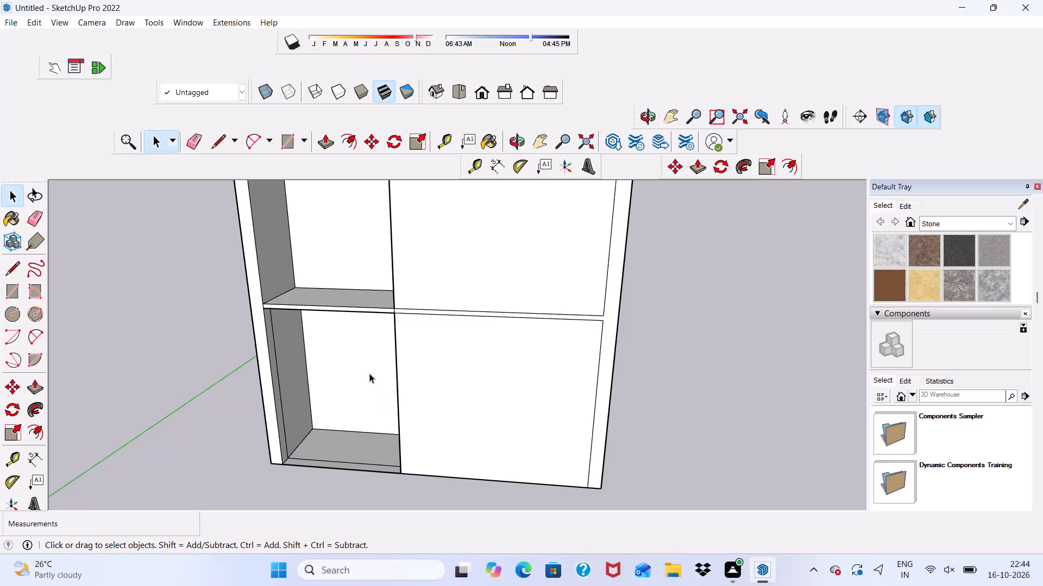
# Push/Pull the upper-storey face of the new front rectangle outward by 3".
pyautogui.moveTo(369, 373); pyautogui.dragTo(441, 332, button='middle')
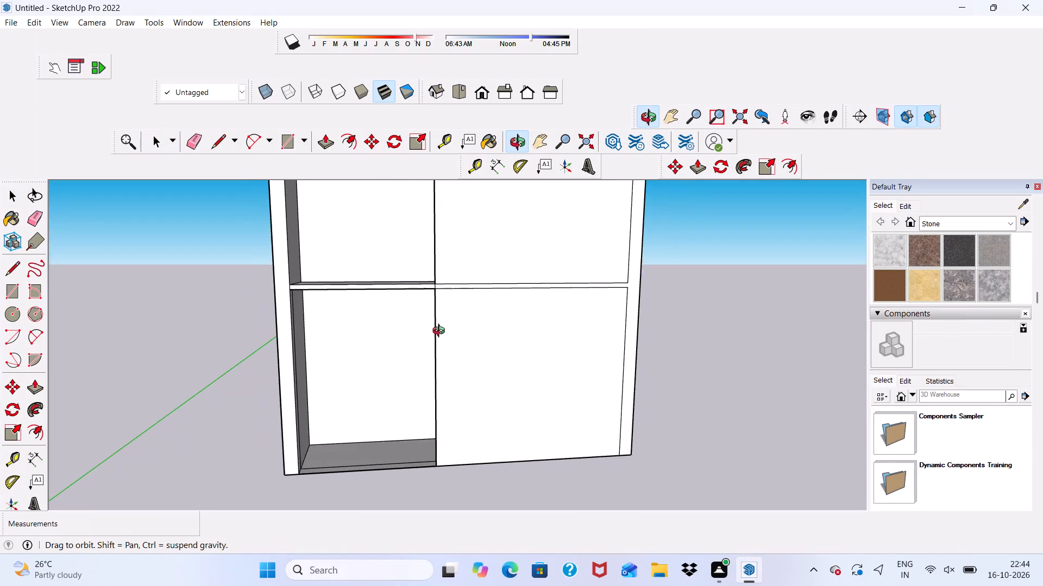
pyautogui.moveTo(441, 332); pyautogui.dragTo(441, 335, button='middle')
pyautogui.scroll(1, 425, 345)
pyautogui.scroll(-6, 424, 346)
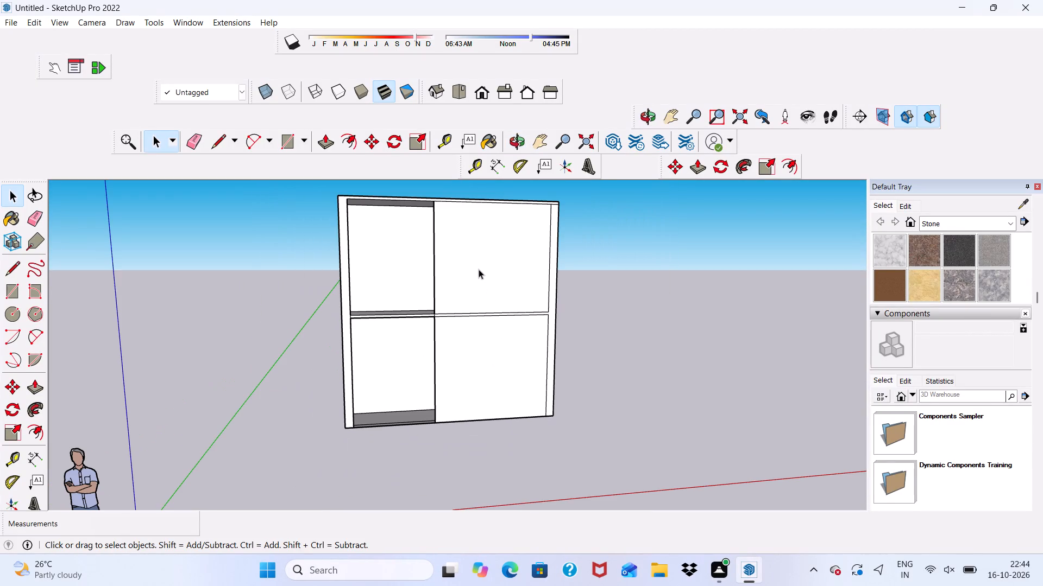
pyautogui.click(479, 269)
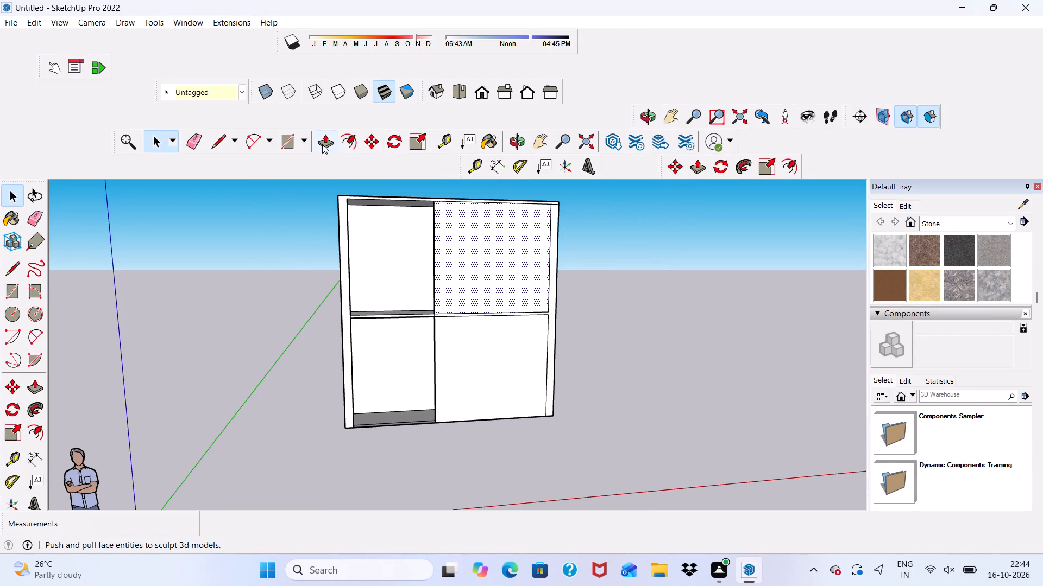
pyautogui.click(324, 142)
pyautogui.click(485, 252)
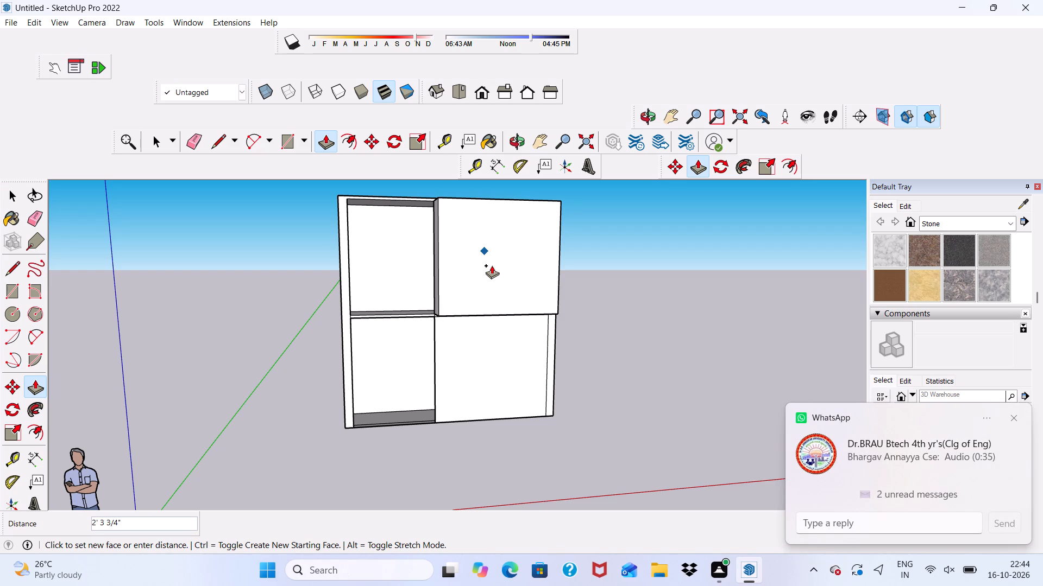
pyautogui.press('3')
pyautogui.hotkey('shift', '"')
pyautogui.press('Return')
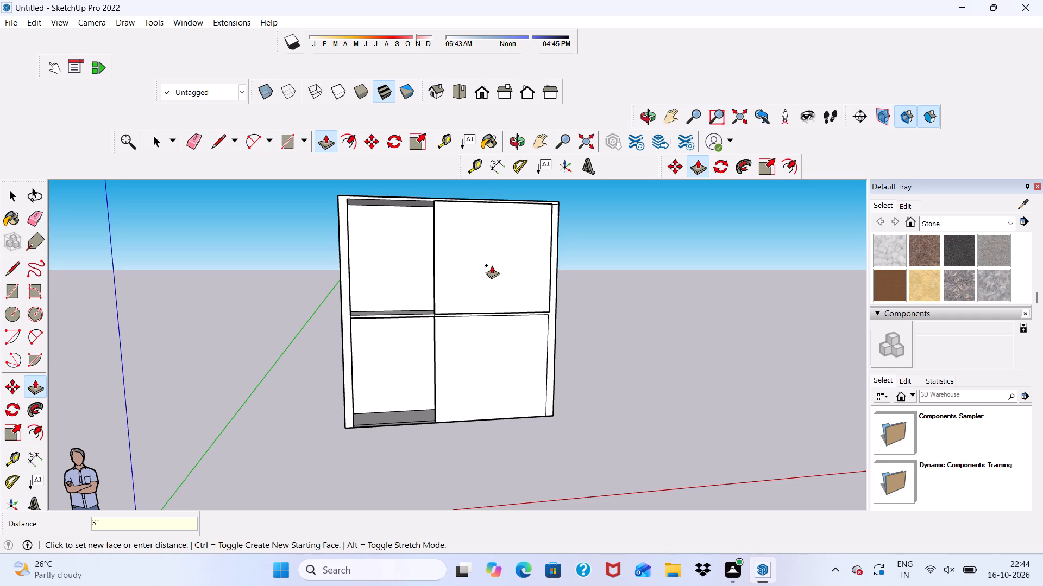
# Extend the underside of the 3" front panel downward 10' 3" to the building's base so it covers the lower storey.
pyautogui.scroll(9, 449, 393)
pyautogui.moveTo(433, 354); pyautogui.dragTo(595, 371, button='middle')
pyautogui.scroll(10, 549, 279)
pyautogui.scroll(-7, 512, 309)
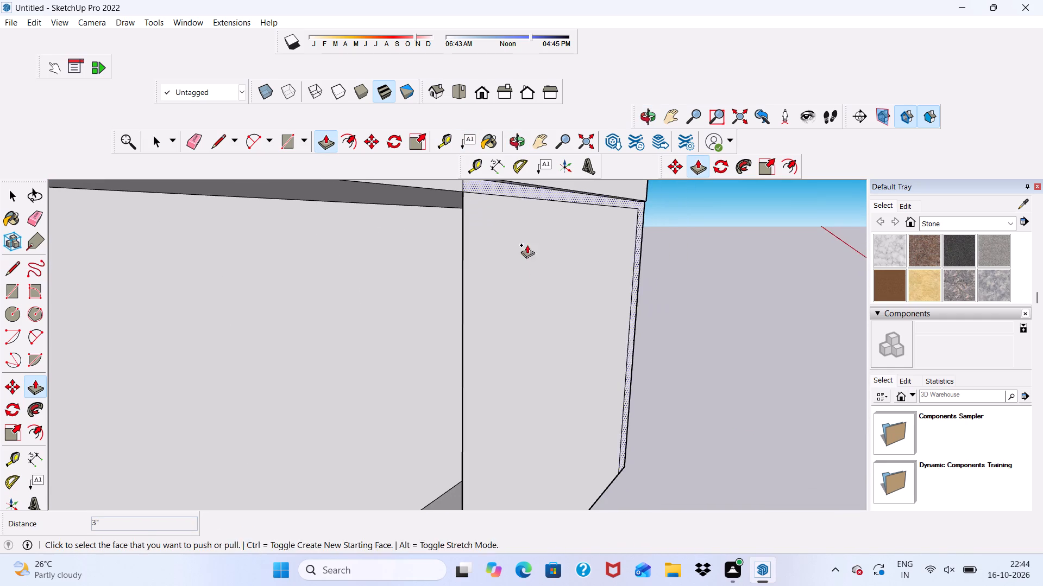
pyautogui.moveTo(540, 271); pyautogui.dragTo(540, 219, button='middle')
pyautogui.scroll(2, 546, 203)
pyautogui.scroll(-6, 542, 286)
pyautogui.scroll(5, 524, 204)
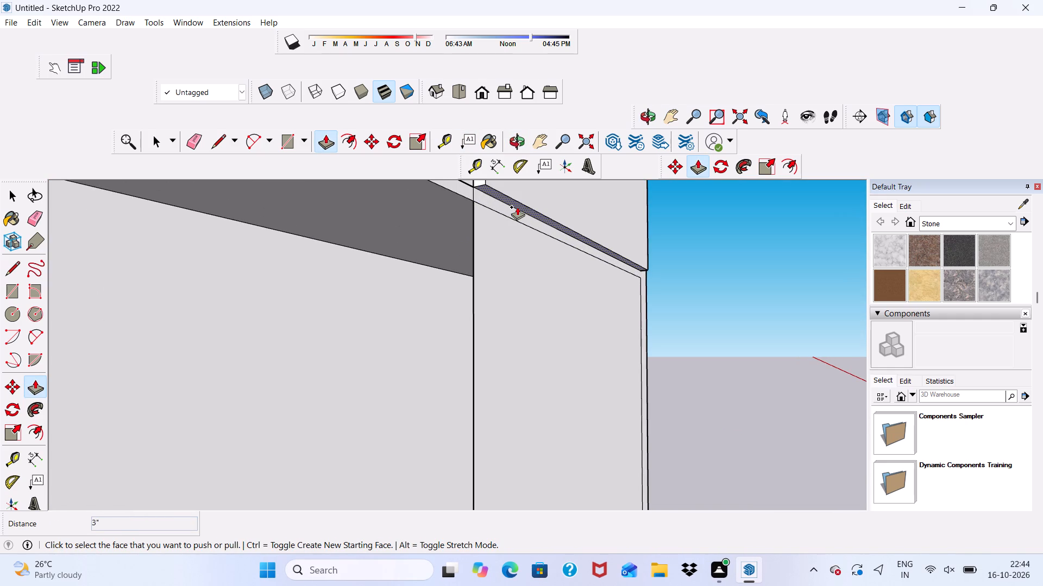
pyautogui.click(517, 207)
pyautogui.scroll(-5, 517, 271)
pyautogui.scroll(-5, 473, 275)
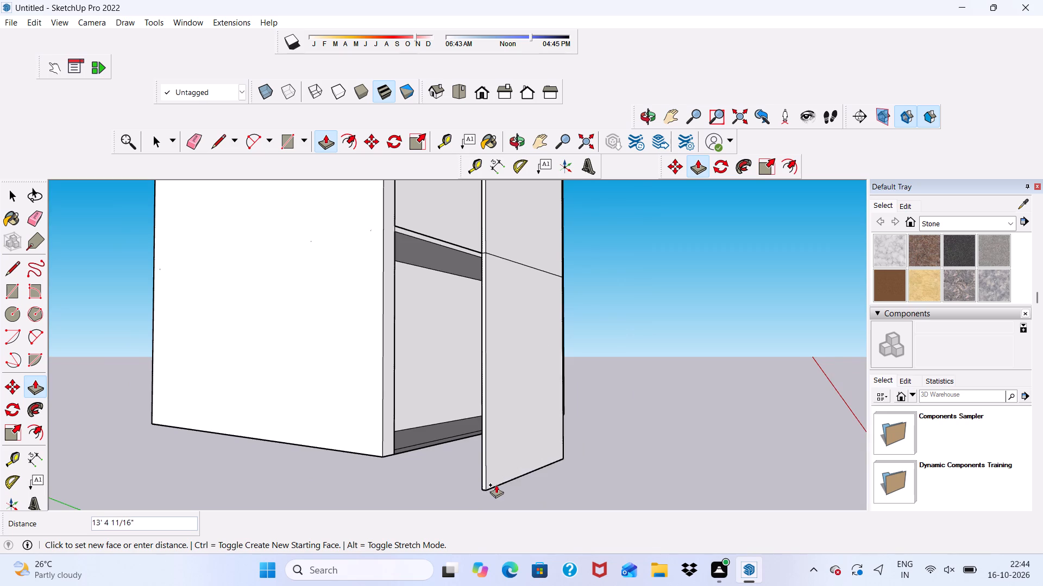
pyautogui.scroll(5, 494, 477)
pyautogui.scroll(5, 467, 418)
pyautogui.click(467, 418)
pyautogui.scroll(-3, 486, 406)
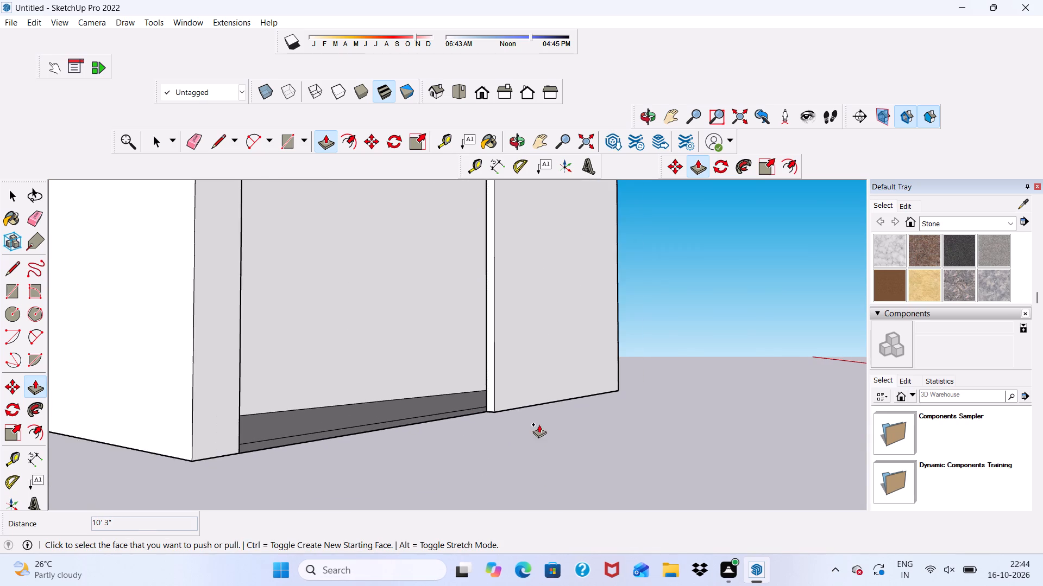
# Extend the side edge of the front panel's lower part by 9", flush with the outer face of the side wall.
pyautogui.moveTo(539, 424); pyautogui.dragTo(274, 453, button='middle')
pyautogui.scroll(13, 505, 376)
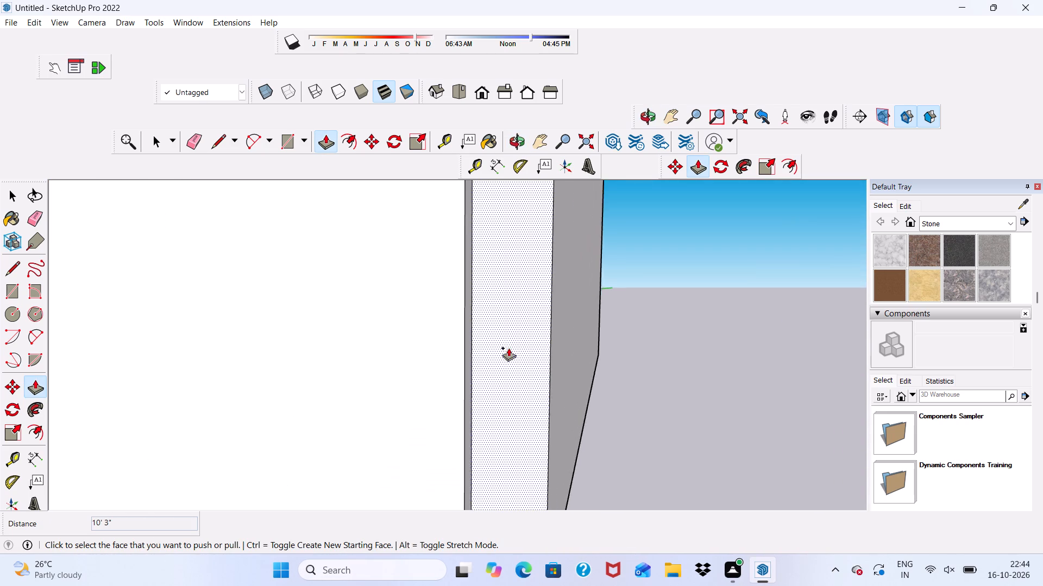
pyautogui.scroll(2, 508, 348)
pyautogui.scroll(4, 452, 352)
pyautogui.click(453, 351)
pyautogui.moveTo(616, 321); pyautogui.dragTo(606, 335, button='middle')
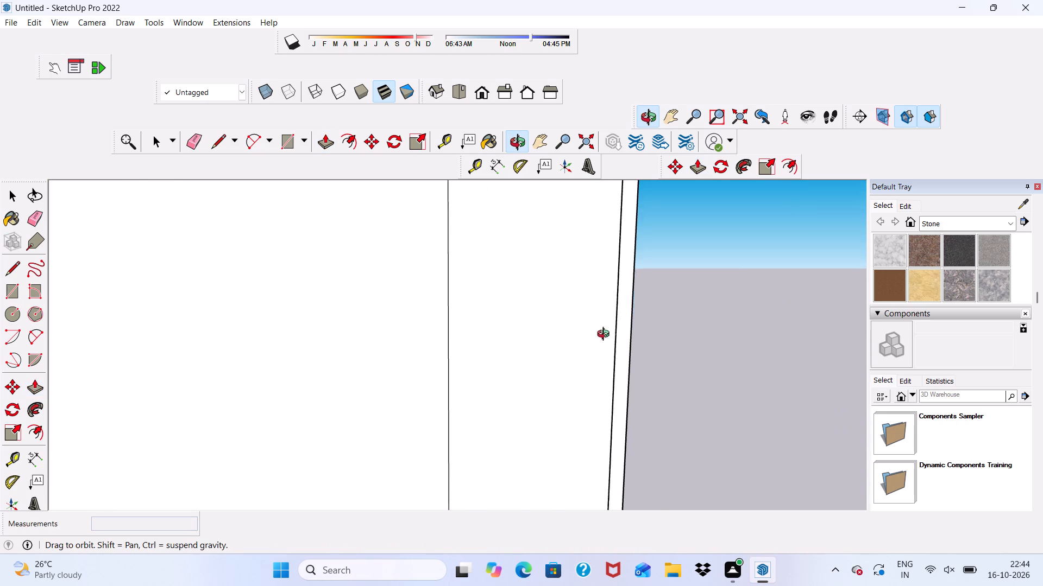
pyautogui.moveTo(606, 335); pyautogui.dragTo(470, 379, button='middle')
pyautogui.scroll(-1, 558, 366)
pyautogui.scroll(-1, 671, 326)
pyautogui.moveTo(671, 326); pyautogui.dragTo(472, 300, button='middle')
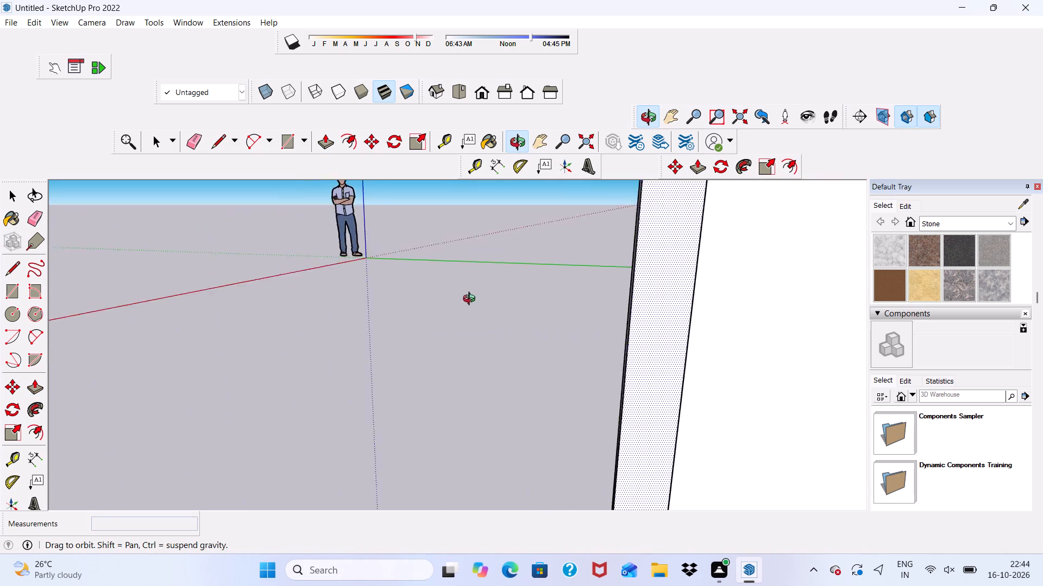
pyautogui.moveTo(472, 300); pyautogui.dragTo(376, 300, button='middle')
pyautogui.click(736, 318)
# Extend the side edge of the front panel's upper part by 9", flush with the outer face of the side wall.
pyautogui.scroll(-16, 630, 367)
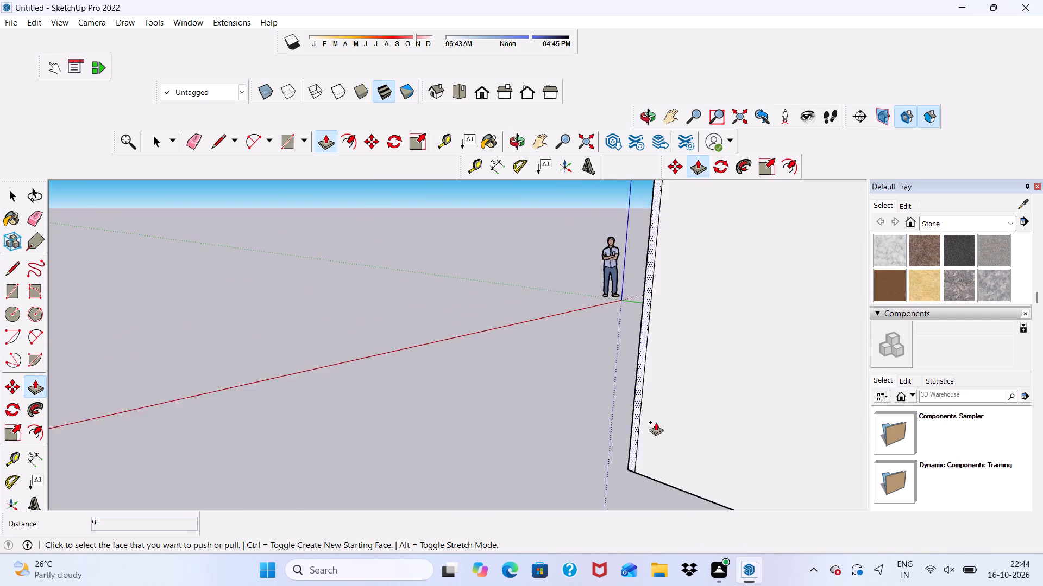
pyautogui.scroll(-8, 656, 422)
pyautogui.scroll(5, 625, 256)
pyautogui.scroll(-1, 634, 266)
pyautogui.moveTo(640, 277); pyautogui.dragTo(745, 330, button='middle')
pyautogui.scroll(6, 727, 325)
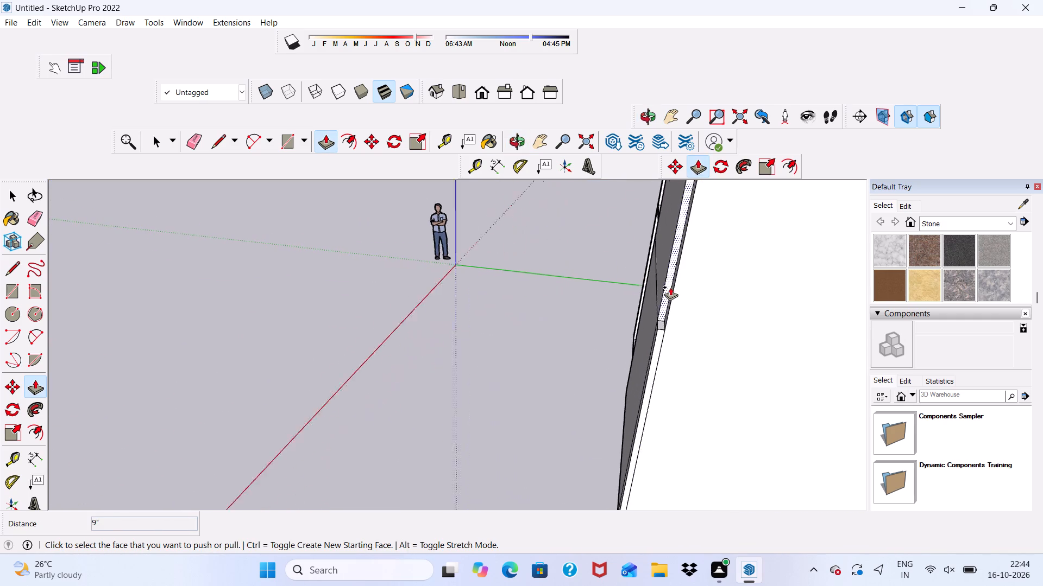
pyautogui.scroll(5, 670, 287)
pyautogui.click(670, 282)
pyautogui.click(707, 275)
# Erase the leftover seam lines on the front face and top edge of the panel's upper part.
pyautogui.scroll(-5, 644, 355)
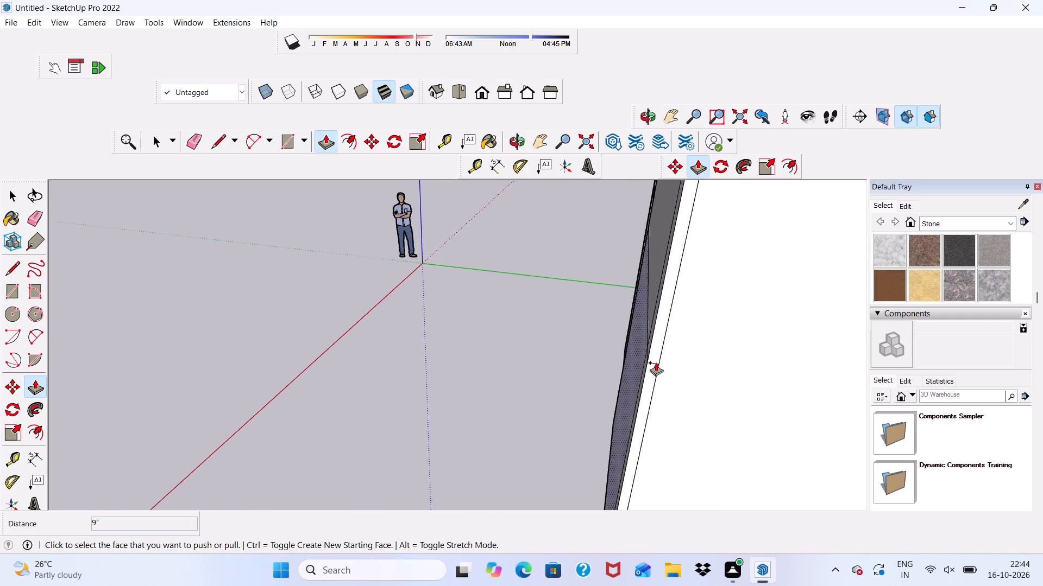
pyautogui.scroll(-14, 656, 362)
pyautogui.moveTo(654, 348); pyautogui.dragTo(796, 355, button='middle')
pyautogui.scroll(4, 542, 231)
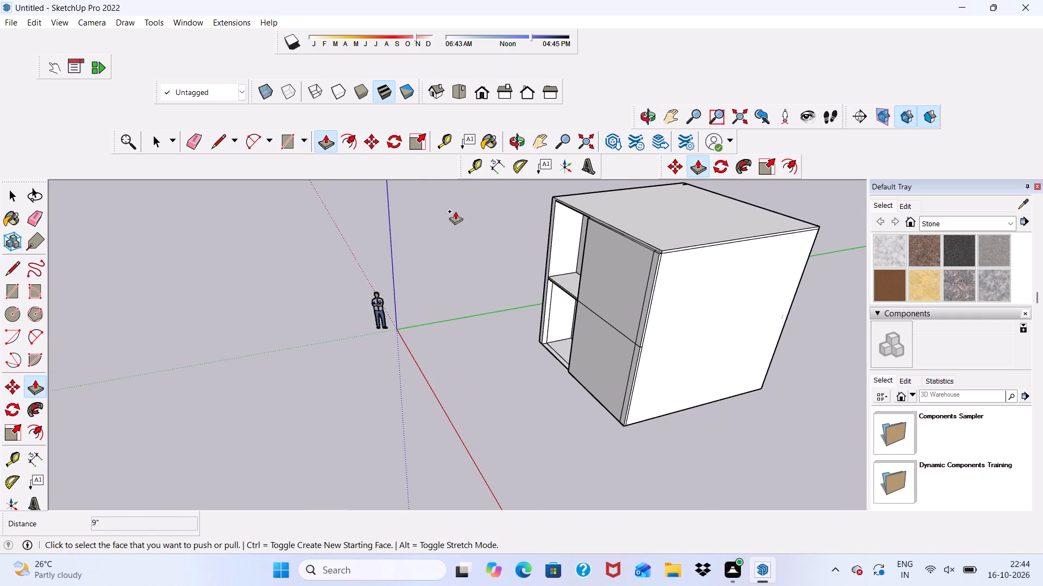
pyautogui.click(193, 139)
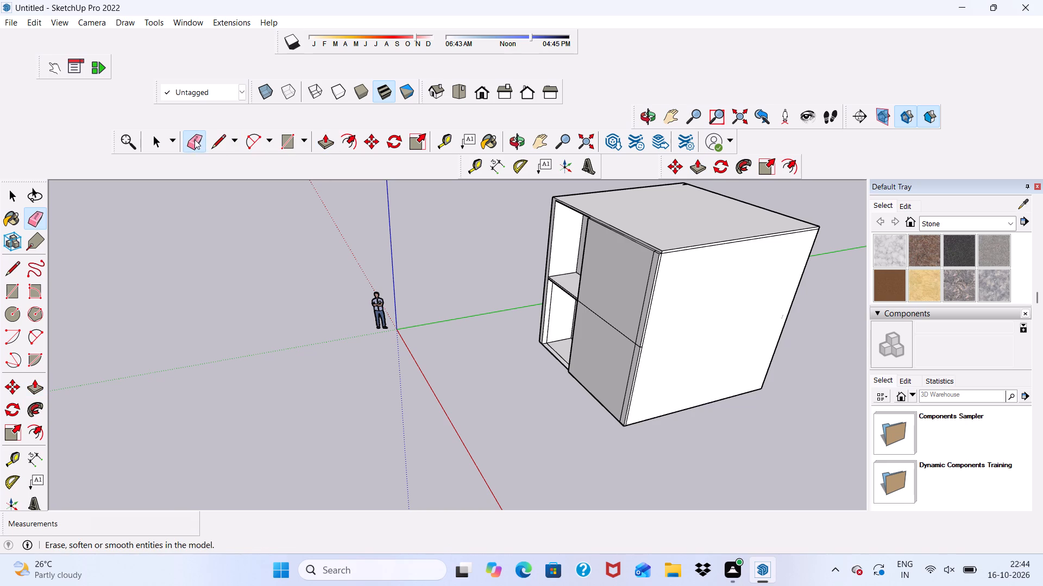
pyautogui.scroll(-1, 478, 300)
pyautogui.scroll(2, 504, 299)
pyautogui.scroll(9, 622, 265)
pyautogui.scroll(2, 686, 237)
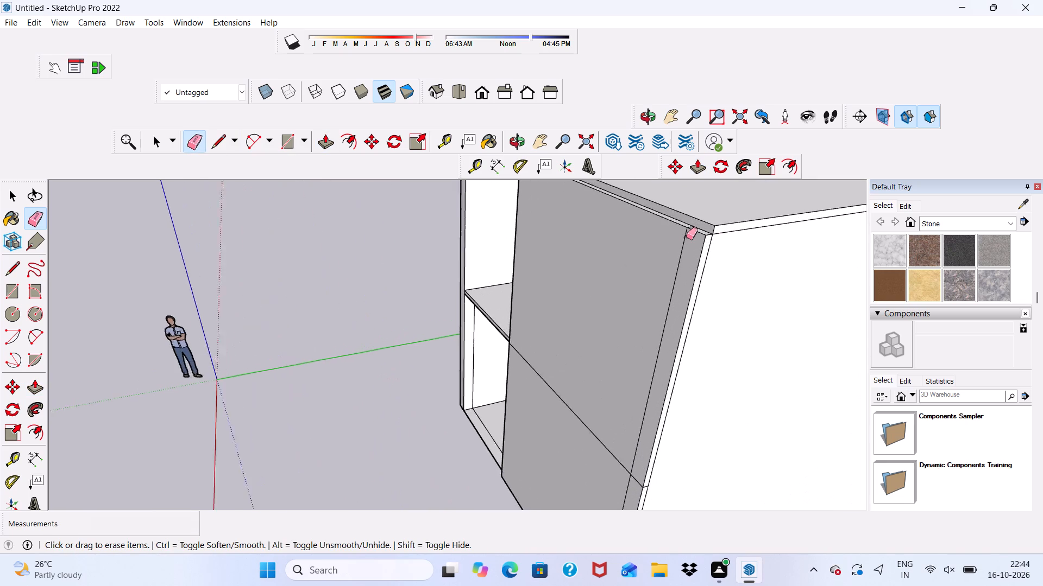
pyautogui.scroll(2, 686, 237)
pyautogui.moveTo(686, 237); pyautogui.dragTo(684, 243)
pyautogui.scroll(10, 691, 206)
pyautogui.scroll(-2, 689, 211)
pyautogui.scroll(1, 685, 249)
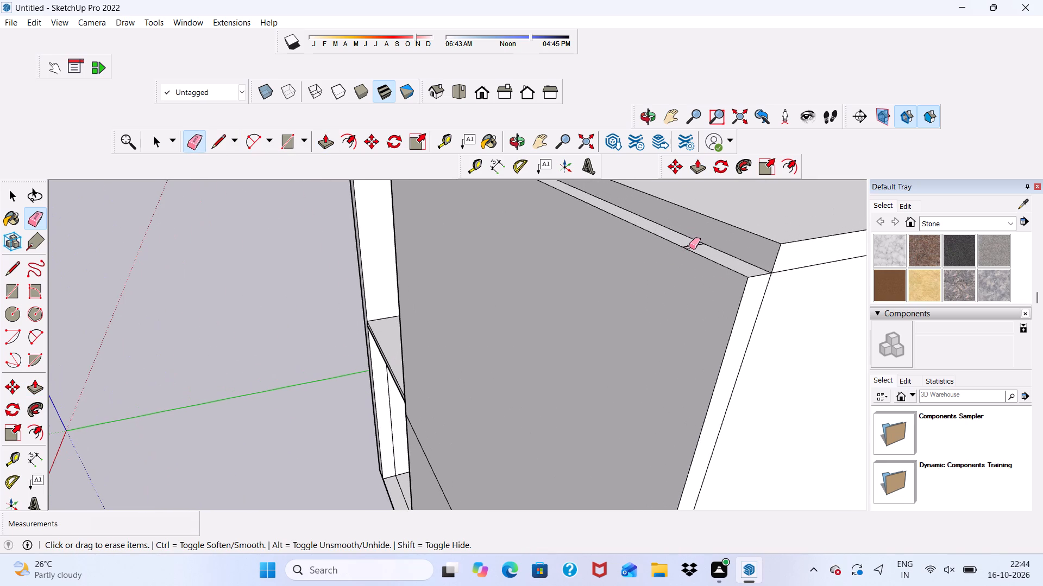
pyautogui.click(689, 247)
pyautogui.scroll(-11, 689, 240)
pyautogui.scroll(-6, 539, 213)
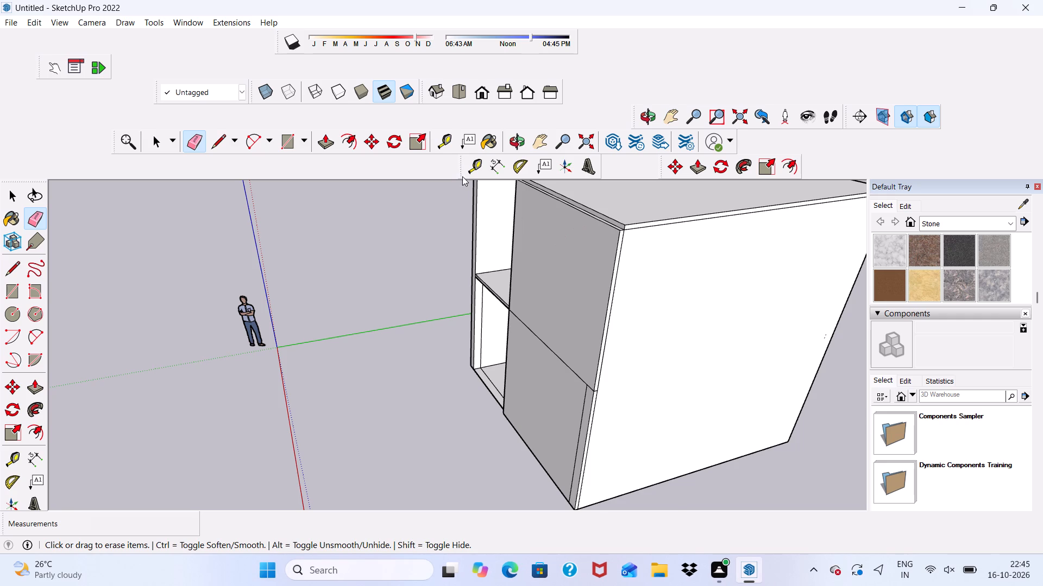
# Erase the storey-level seam across the panel's front and side edge, plus the vertical seam on its lower part.
pyautogui.scroll(11, 576, 302)
pyautogui.scroll(4, 607, 342)
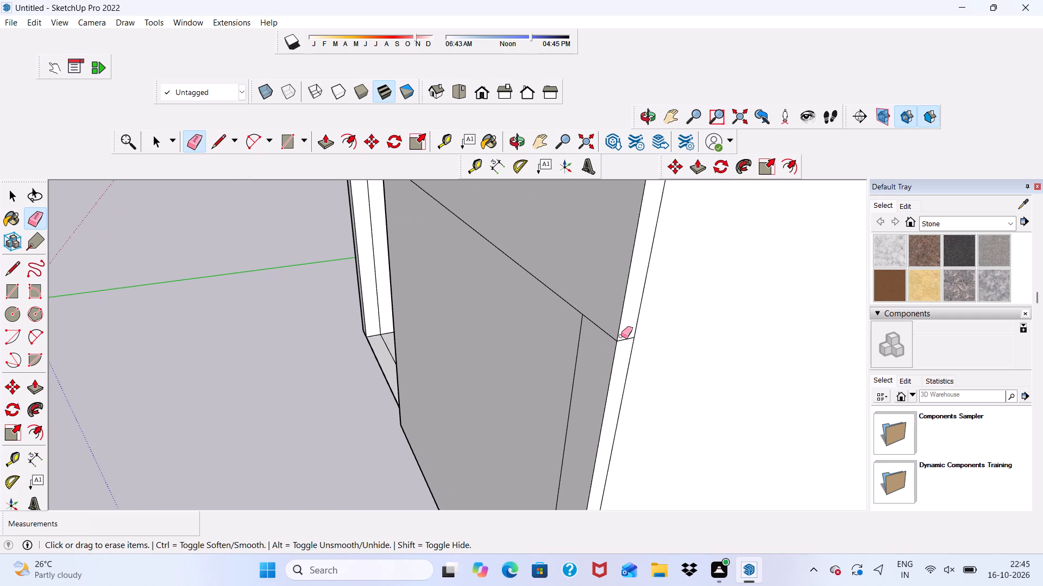
pyautogui.click(624, 339)
pyautogui.moveTo(602, 329); pyautogui.dragTo(589, 340)
pyautogui.click(576, 343)
pyautogui.moveTo(573, 297); pyautogui.dragTo(581, 333)
pyautogui.click(581, 333)
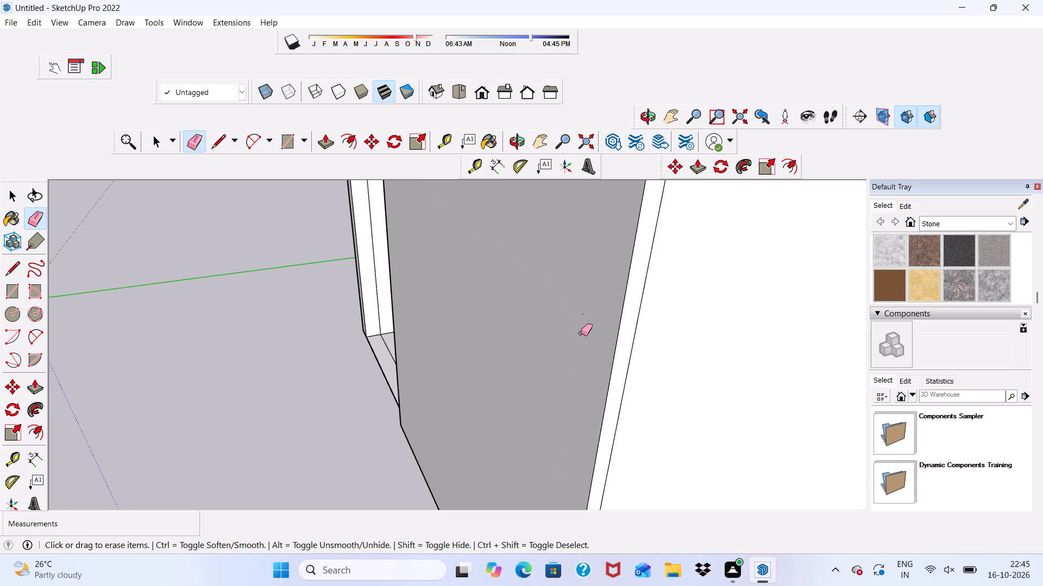
pyautogui.scroll(-19, 571, 335)
pyautogui.scroll(2, 546, 198)
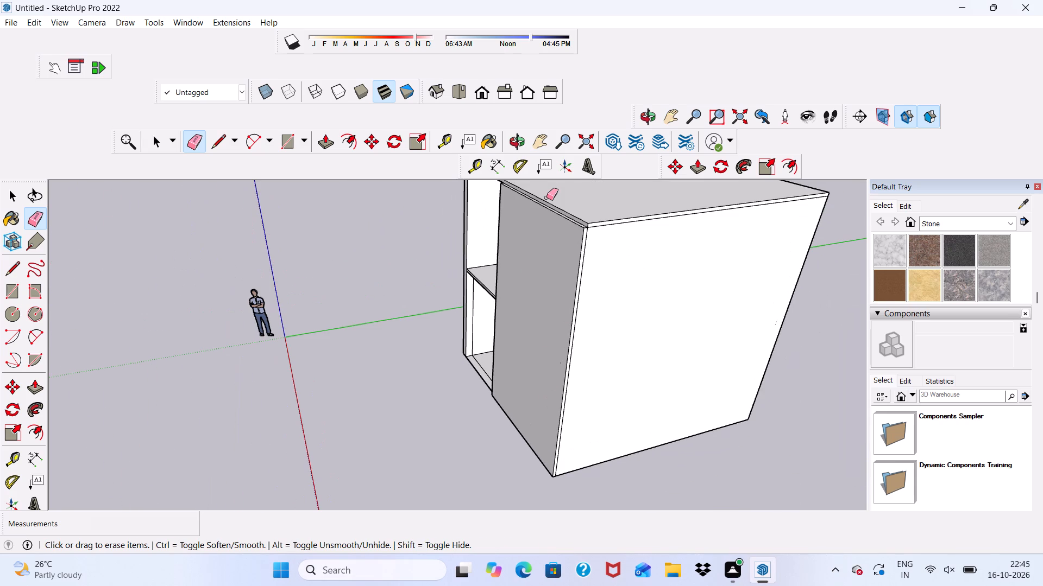
# Push/Pull the front panel's top edge up 3", flush with the top of the roof slab.
pyautogui.press('space')
pyautogui.scroll(6, 546, 198)
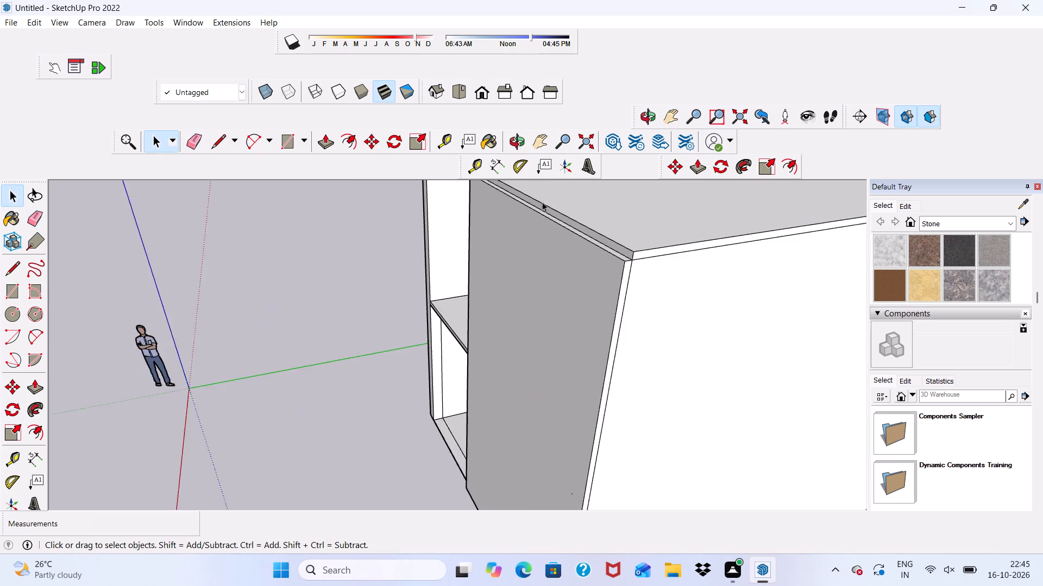
pyautogui.scroll(4, 542, 202)
pyautogui.moveTo(540, 207); pyautogui.dragTo(519, 296, button='middle')
pyautogui.scroll(4, 546, 281)
pyautogui.click(577, 266)
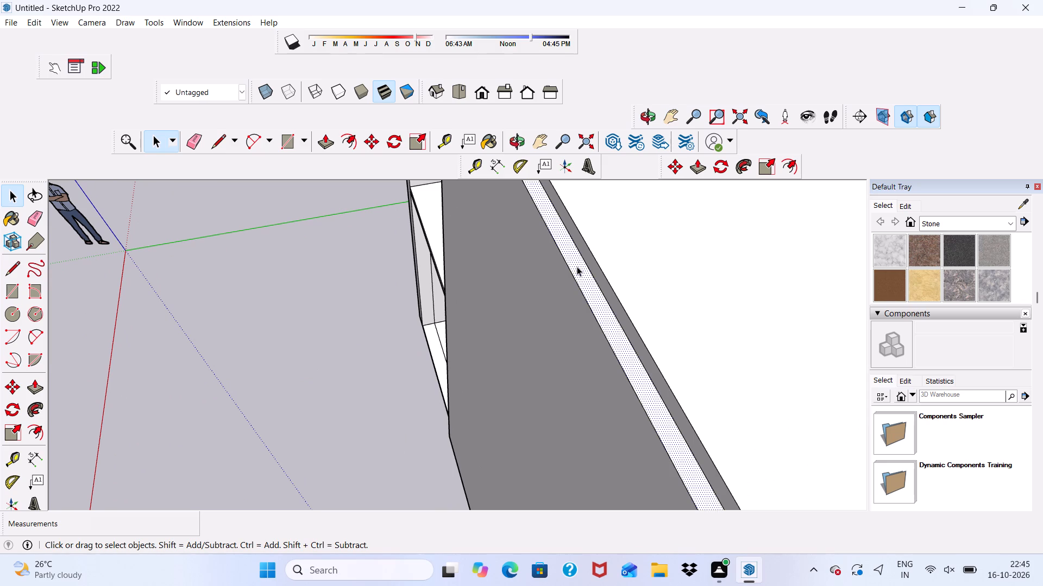
pyautogui.click(323, 143)
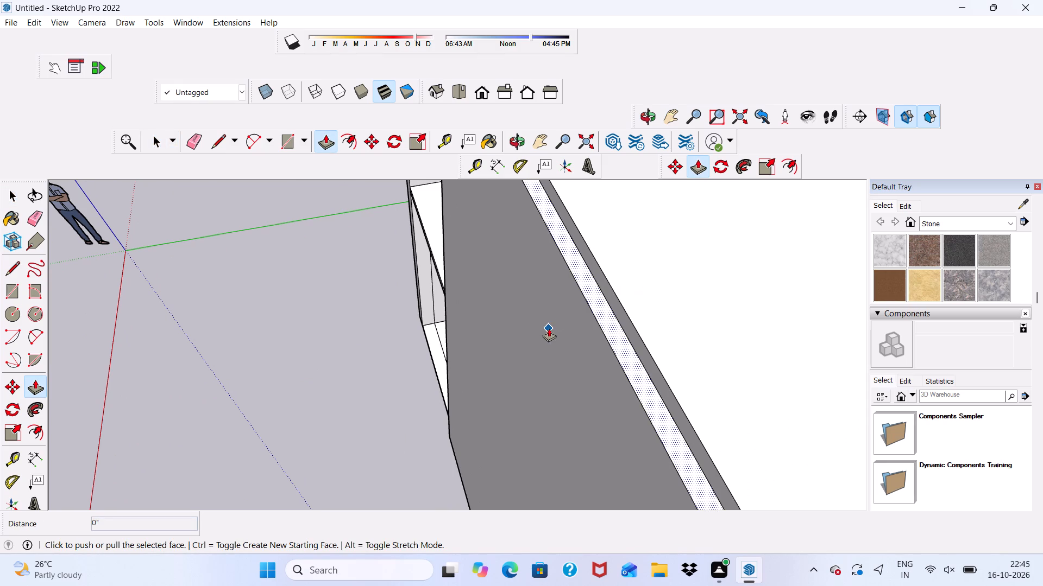
pyautogui.click(599, 304)
pyautogui.scroll(-1, 645, 212)
pyautogui.click(645, 212)
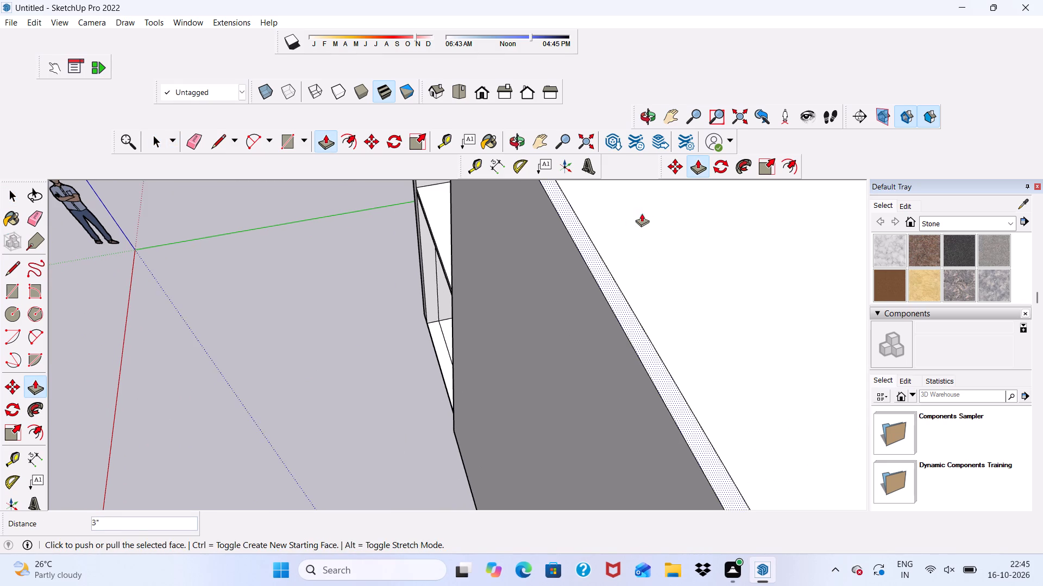
# Examine the front panel and the open bays of both storeys from several angles.
pyautogui.scroll(-4, 597, 252)
pyautogui.moveTo(588, 289); pyautogui.dragTo(717, 154, button='middle')
pyautogui.scroll(-8, 581, 266)
pyautogui.moveTo(563, 321); pyautogui.dragTo(743, 225, button='middle')
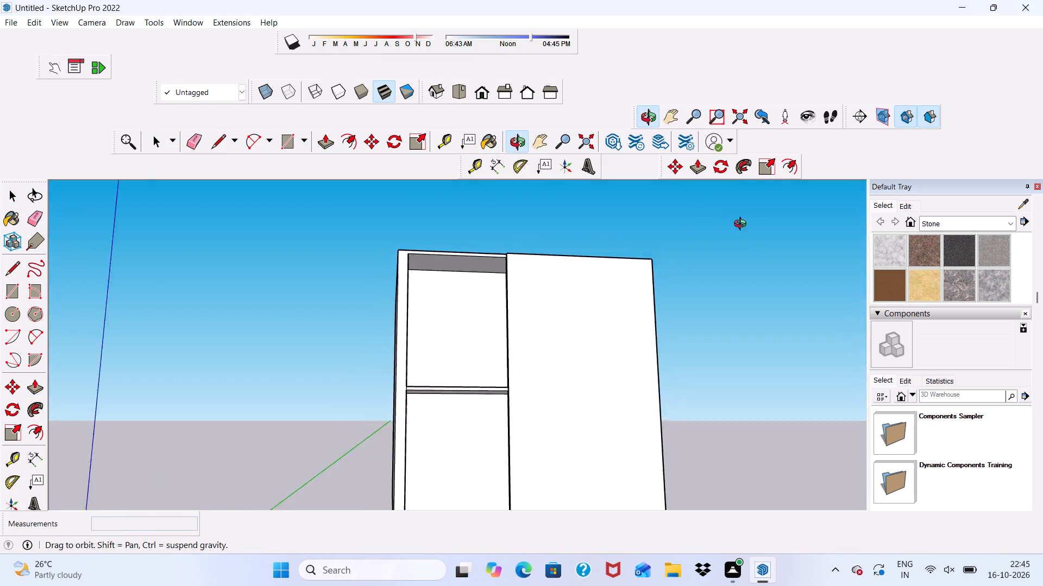
pyautogui.moveTo(743, 225); pyautogui.dragTo(796, 295, button='middle')
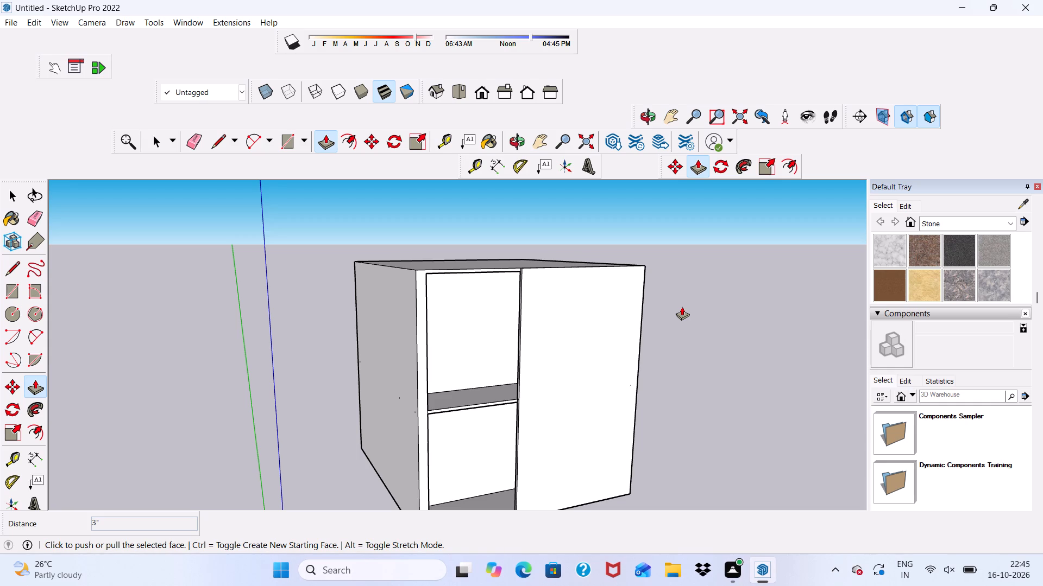
pyautogui.scroll(-2, 510, 244)
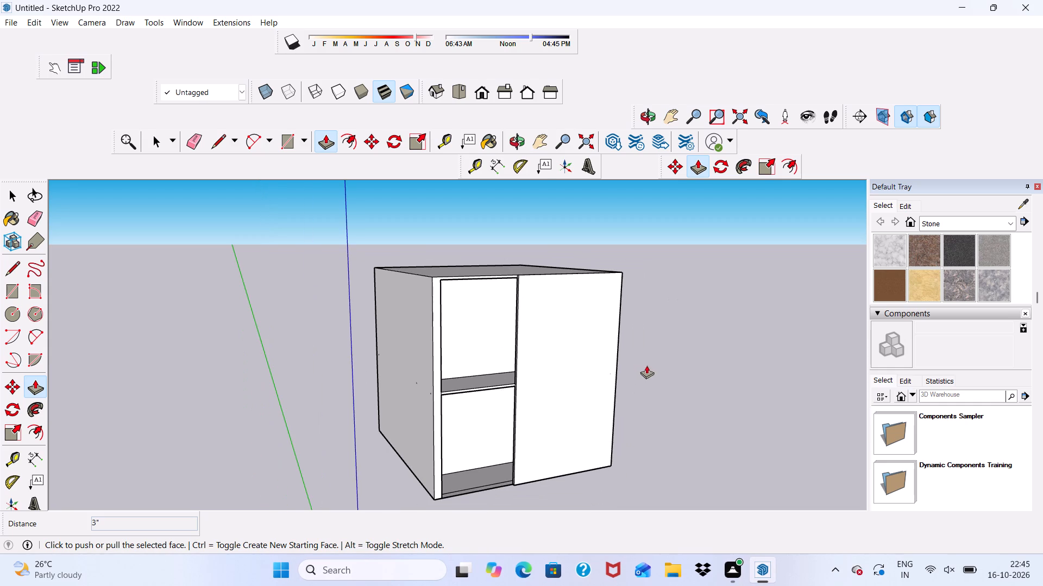
pyautogui.middleClick(635, 369)
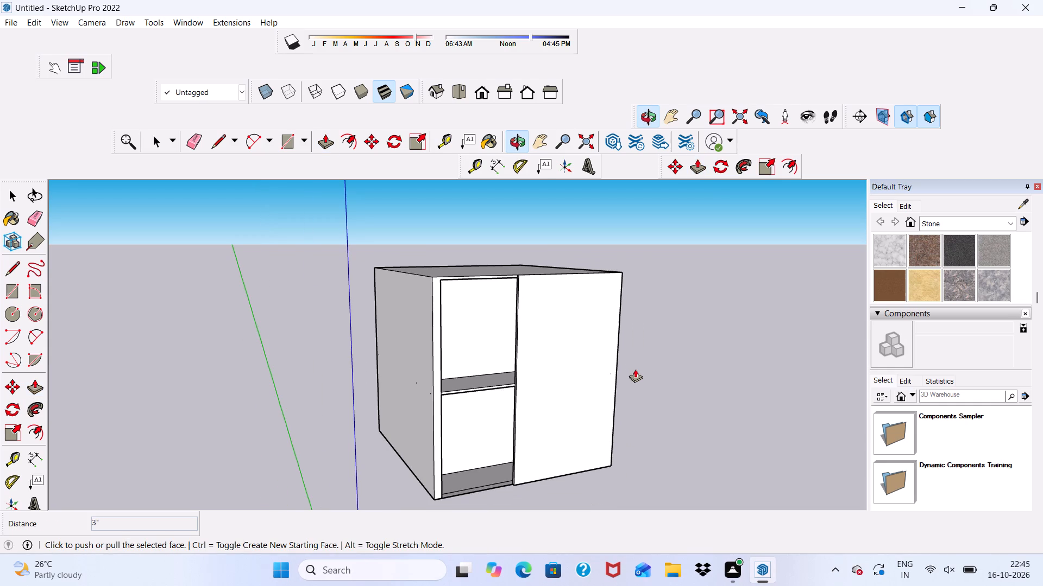
pyautogui.press('space')
pyautogui.scroll(6, 635, 369)
pyautogui.scroll(-7, 635, 369)
pyautogui.moveTo(633, 371); pyautogui.dragTo(568, 392, button='middle')
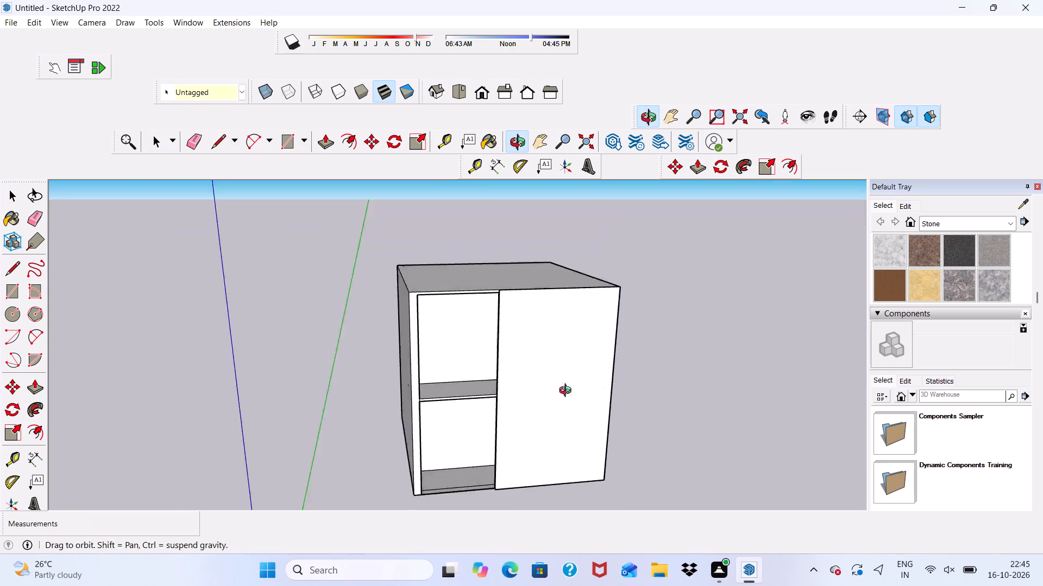
pyautogui.moveTo(568, 392); pyautogui.dragTo(554, 334, button='middle')
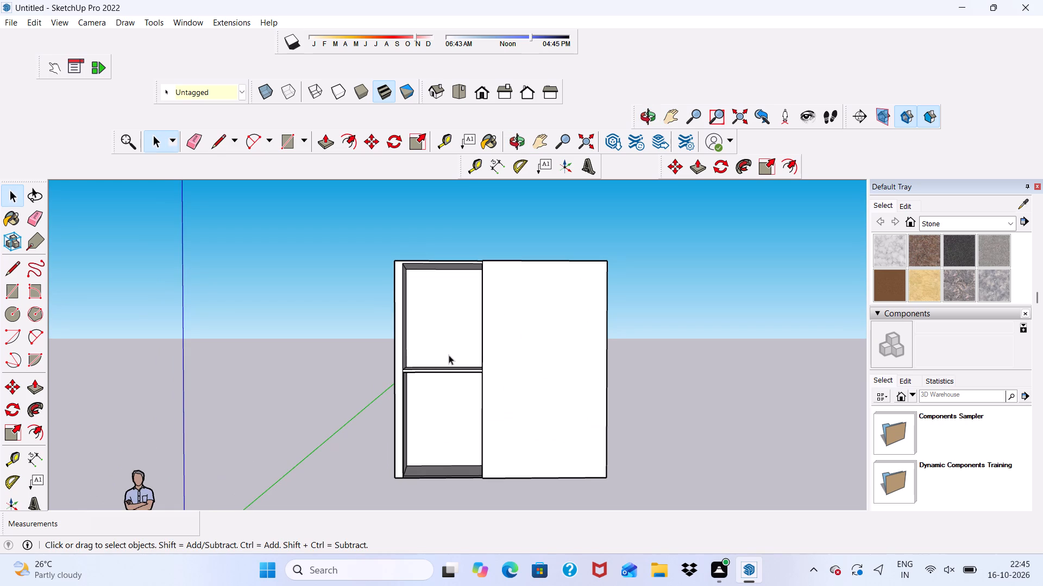
pyautogui.scroll(5, 439, 363)
pyautogui.scroll(-4, 435, 337)
pyautogui.moveTo(434, 327); pyautogui.dragTo(425, 359, button='middle')
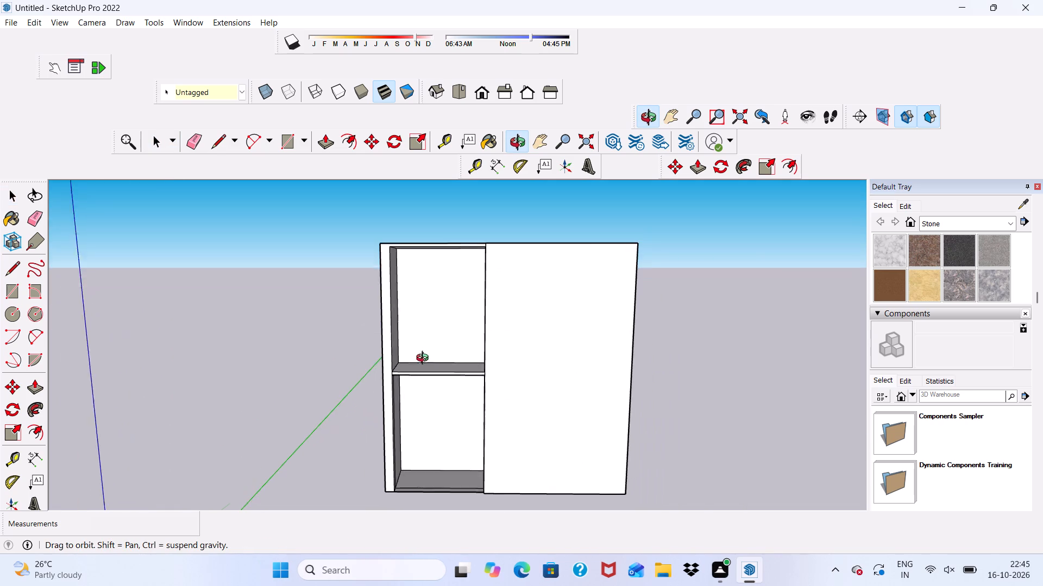
pyautogui.moveTo(425, 359); pyautogui.dragTo(413, 374, button='middle')
pyautogui.scroll(5, 412, 375)
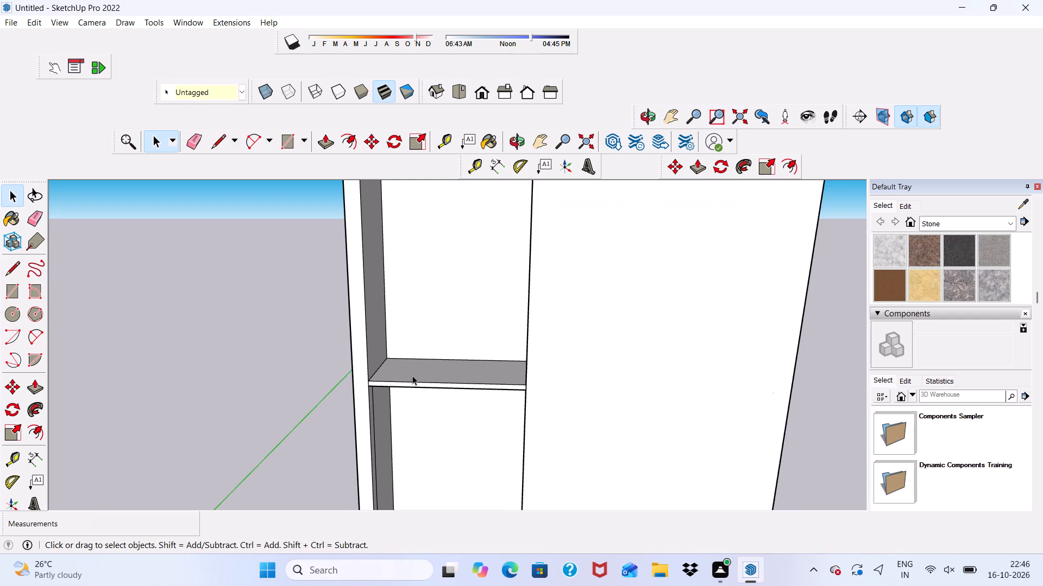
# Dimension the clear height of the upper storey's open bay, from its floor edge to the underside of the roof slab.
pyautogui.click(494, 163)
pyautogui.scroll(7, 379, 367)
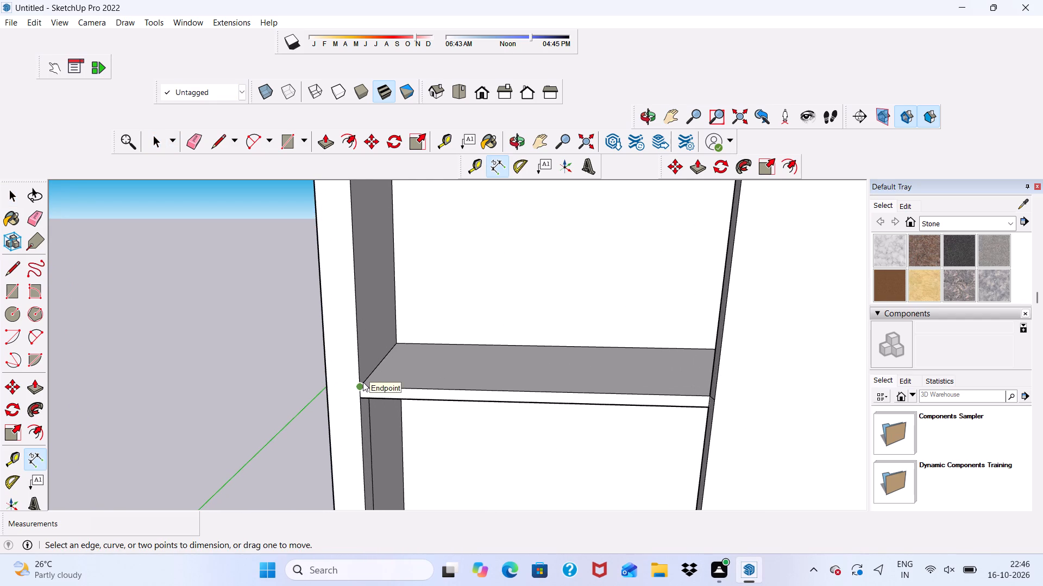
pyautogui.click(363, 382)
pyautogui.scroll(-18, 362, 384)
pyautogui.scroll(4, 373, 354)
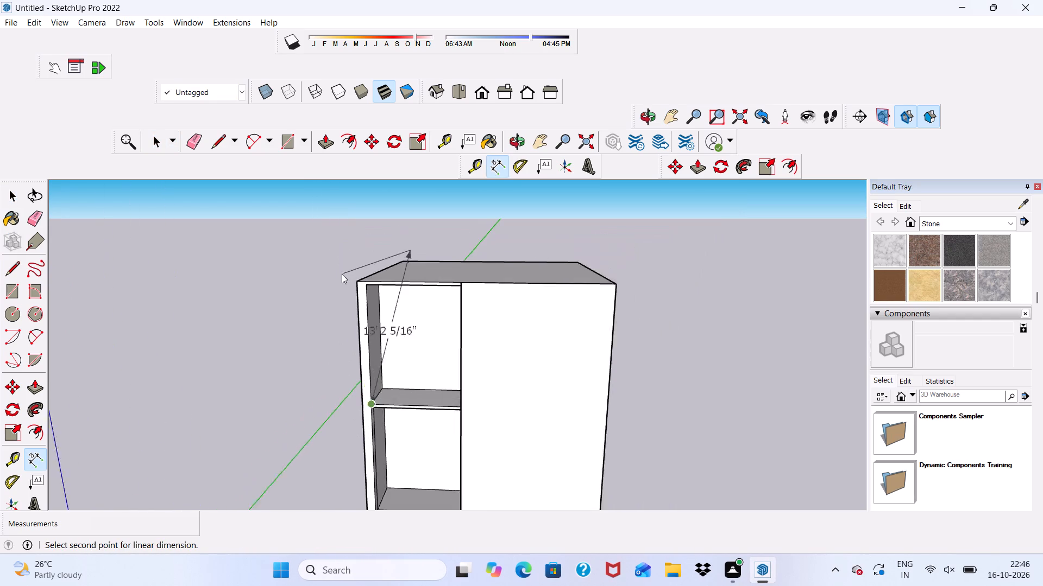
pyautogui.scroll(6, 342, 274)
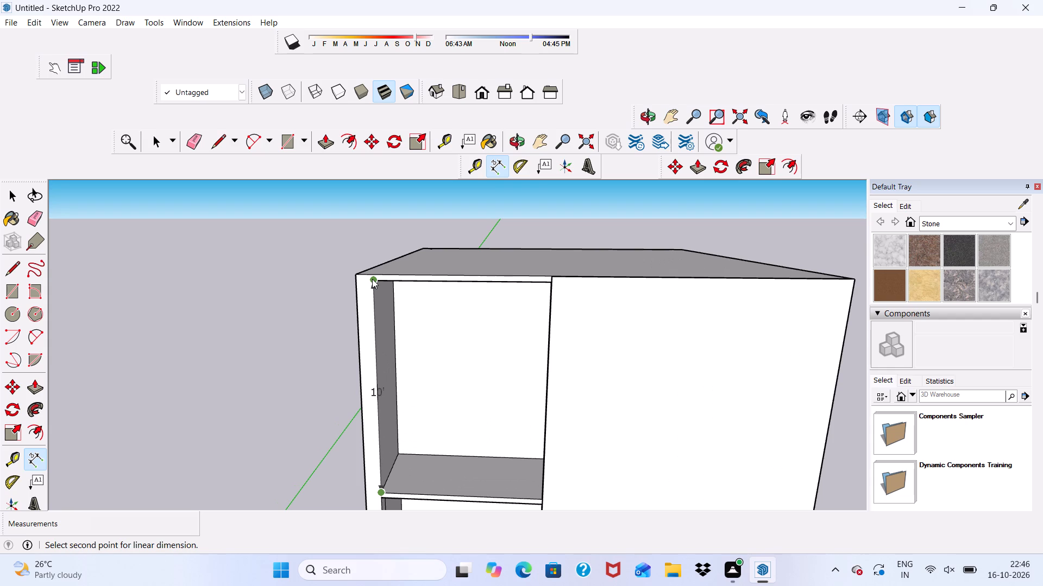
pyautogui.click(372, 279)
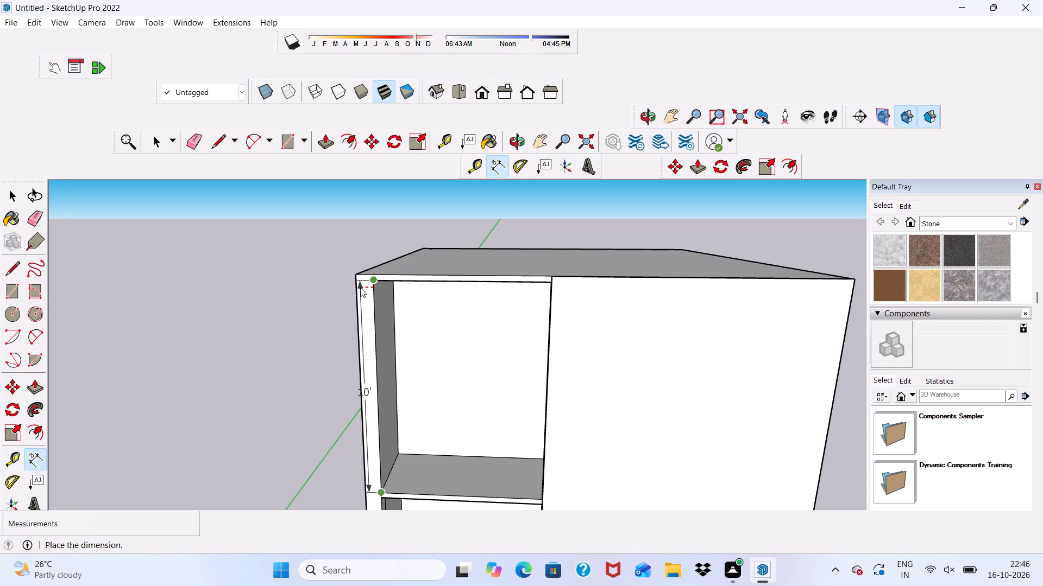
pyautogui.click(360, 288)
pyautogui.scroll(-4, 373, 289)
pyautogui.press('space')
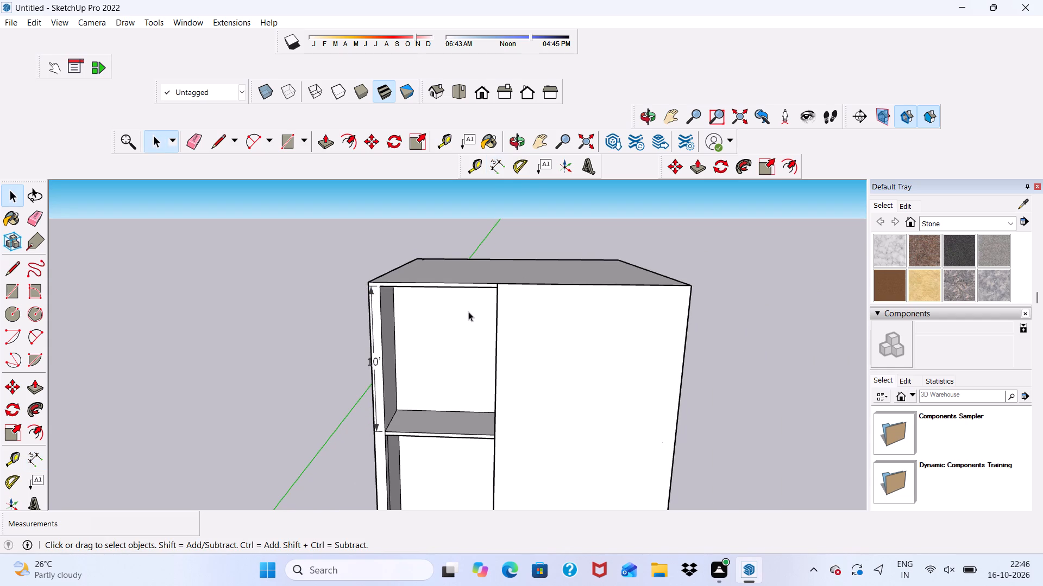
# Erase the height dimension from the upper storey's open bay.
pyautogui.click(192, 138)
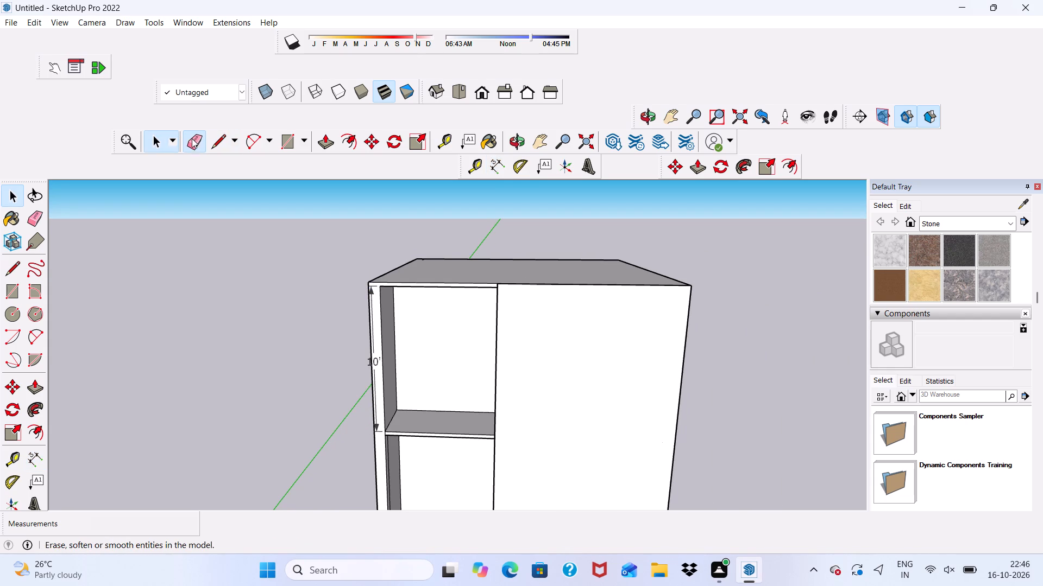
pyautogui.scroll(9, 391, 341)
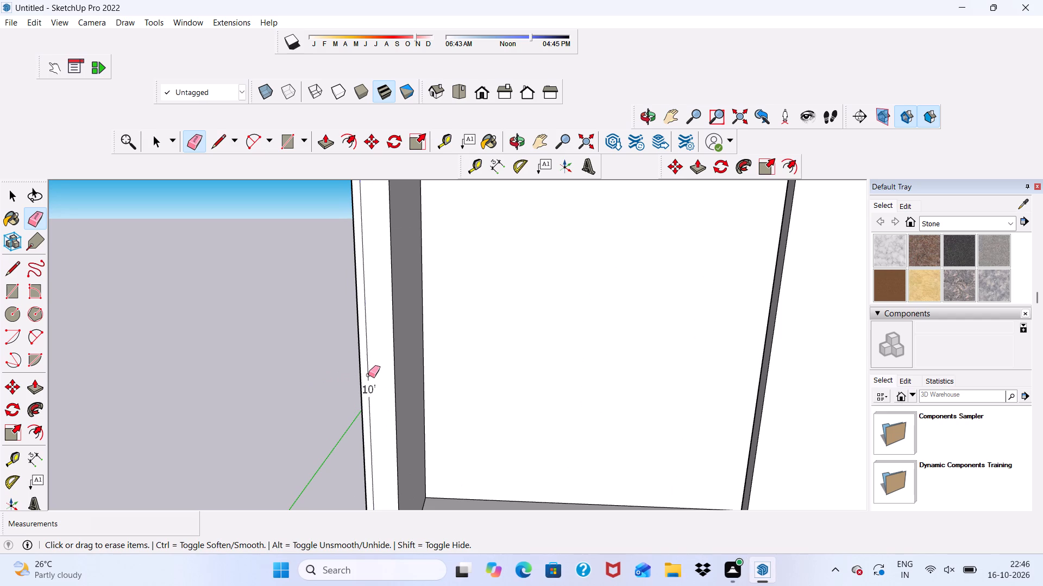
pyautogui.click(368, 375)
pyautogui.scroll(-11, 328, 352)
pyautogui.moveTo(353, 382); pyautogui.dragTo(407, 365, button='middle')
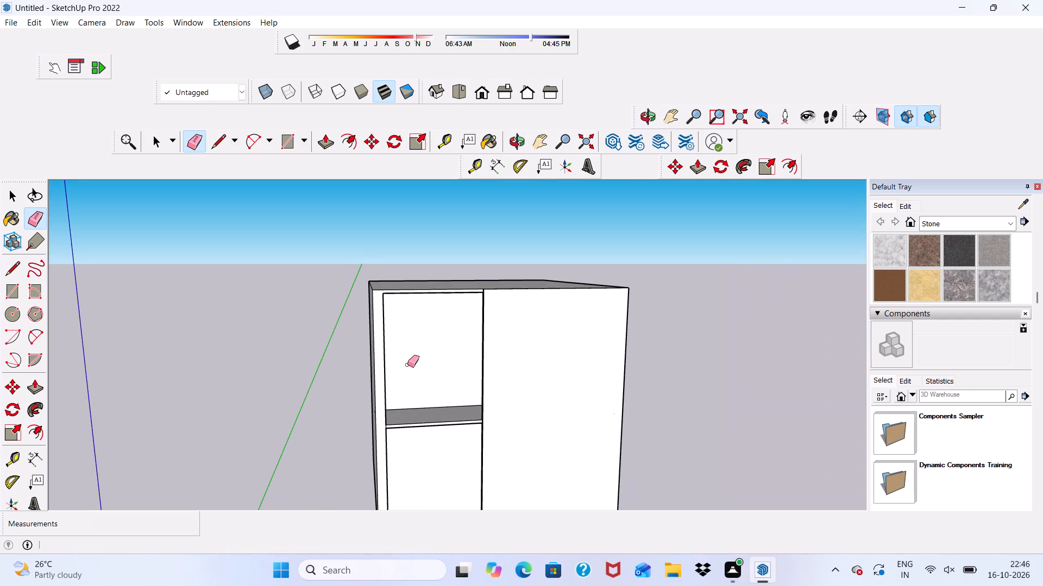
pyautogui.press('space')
# Draw a 3' by 7' door rectangle on the upper storey's back wall, standing on the floor edge near the side wall.
pyautogui.scroll(1, 291, 156)
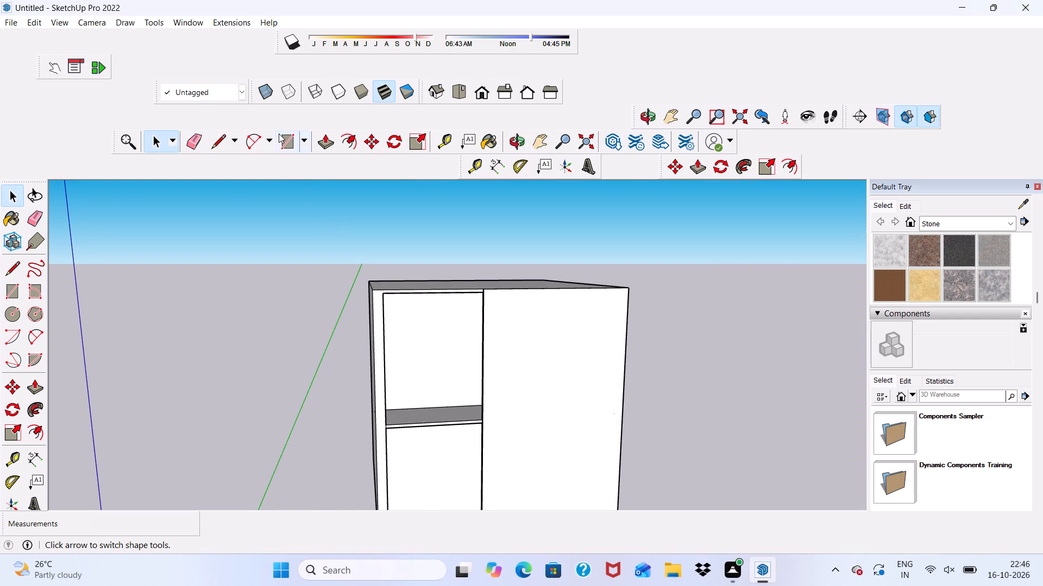
pyautogui.click(288, 145)
pyautogui.scroll(11, 414, 431)
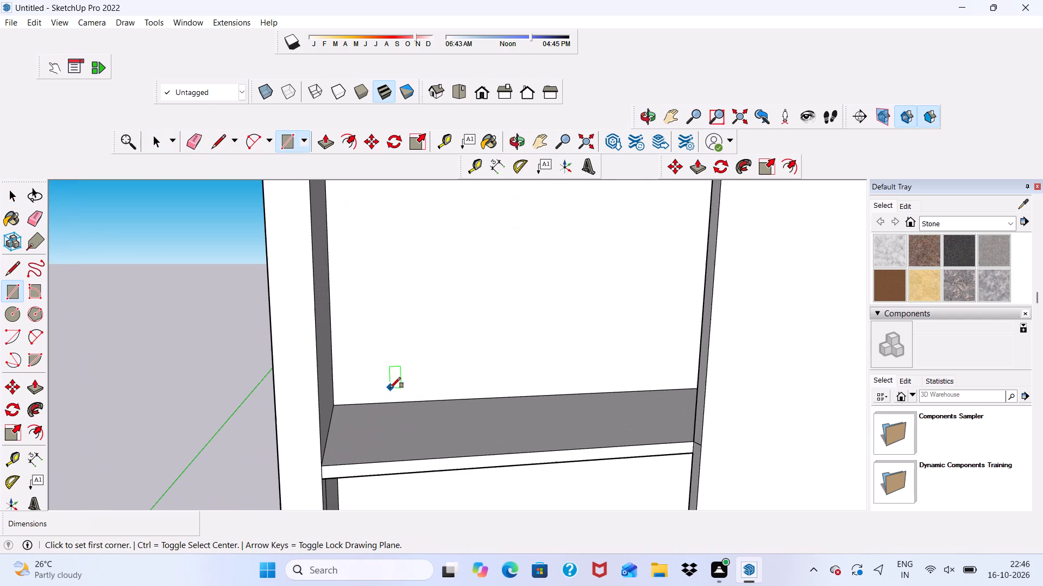
pyautogui.click(361, 402)
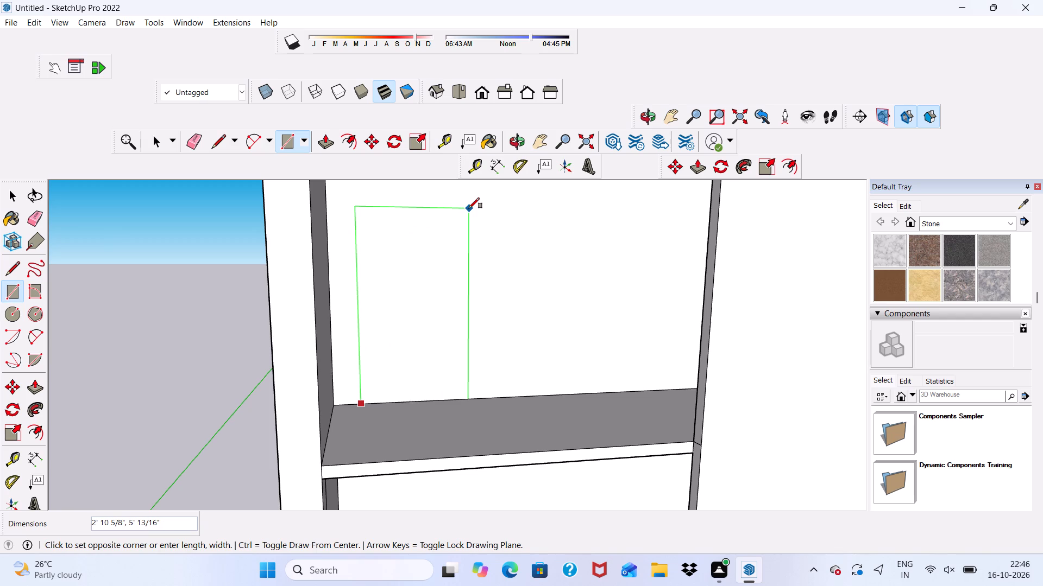
pyautogui.press('7')
pyautogui.write(';,')
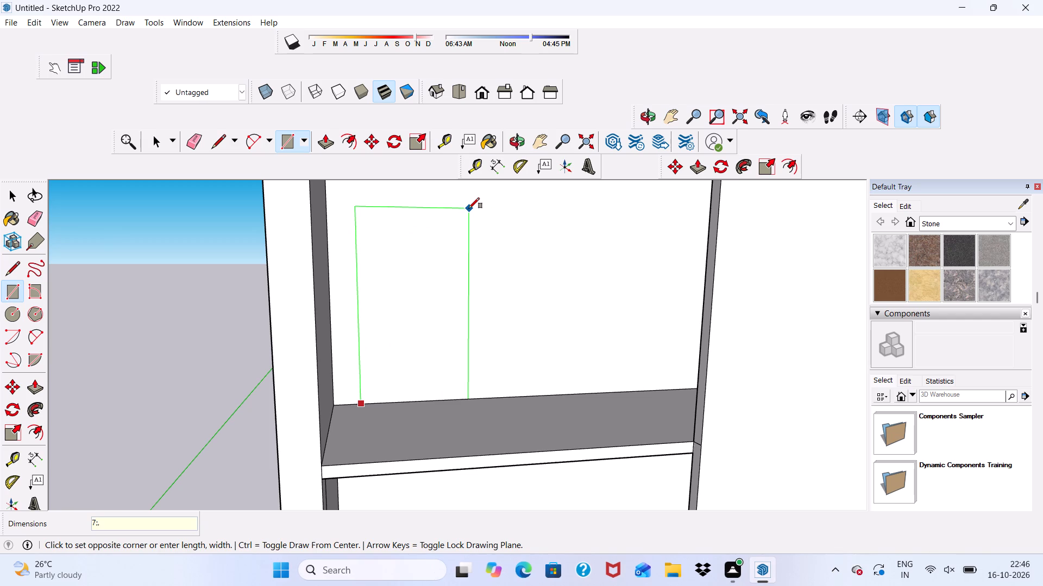
pyautogui.press('BackSpace')
pyautogui.press('BackSpace')
pyautogui.press('BackSpace')
pyautogui.press('BackSpace')
pyautogui.write("3',7'")
pyautogui.press('Return')
# Draw a window rectangle on the upper storey's back wall, beside the door outline and partly behind the front panel.
pyautogui.scroll(-6, 468, 226)
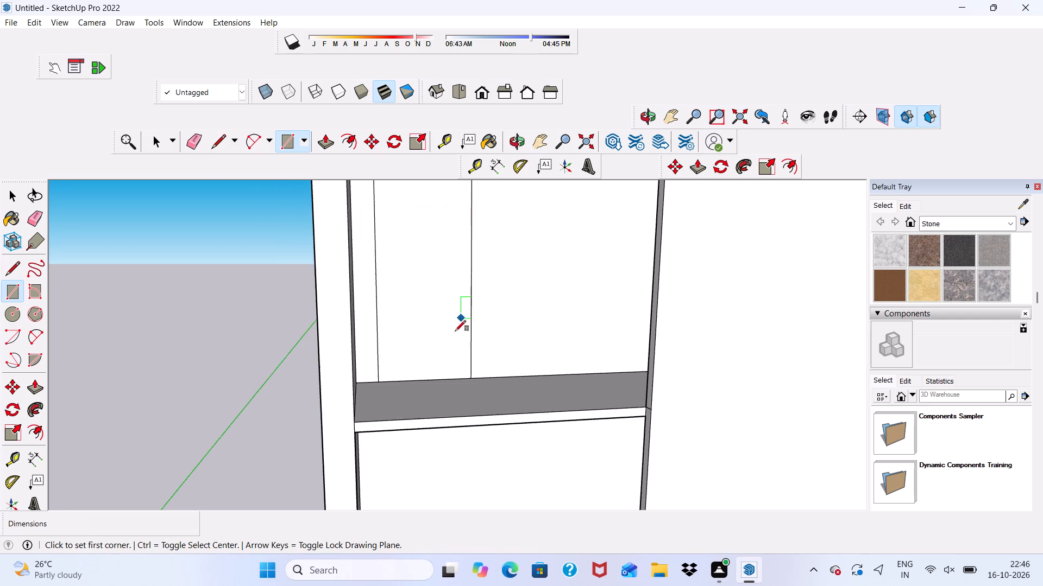
pyautogui.scroll(-4, 455, 331)
pyautogui.moveTo(450, 354); pyautogui.dragTo(411, 380, button='middle')
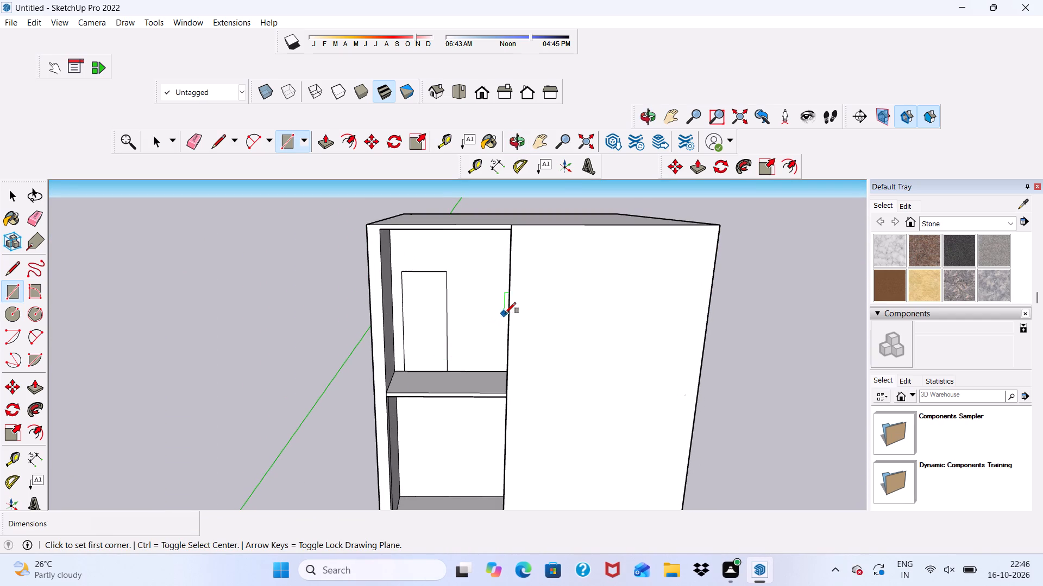
pyautogui.scroll(5, 505, 313)
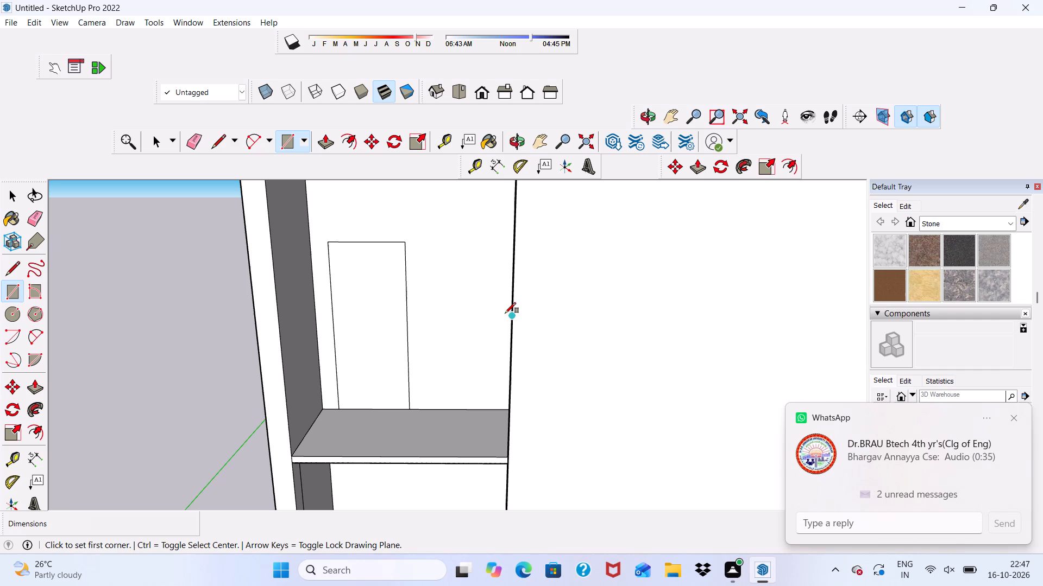
pyautogui.scroll(6, 482, 325)
pyautogui.scroll(-10, 461, 339)
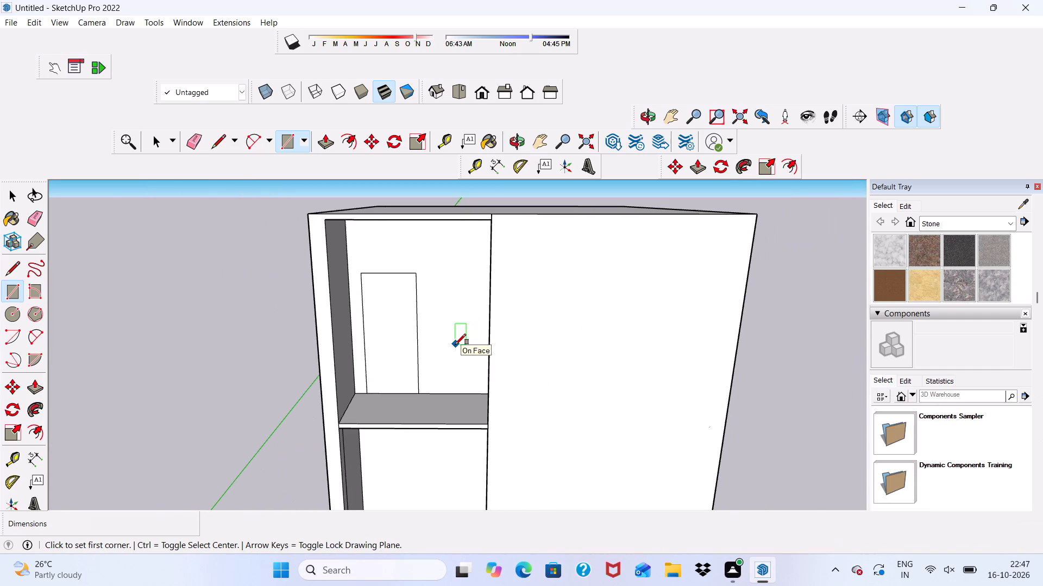
pyautogui.scroll(5, 443, 285)
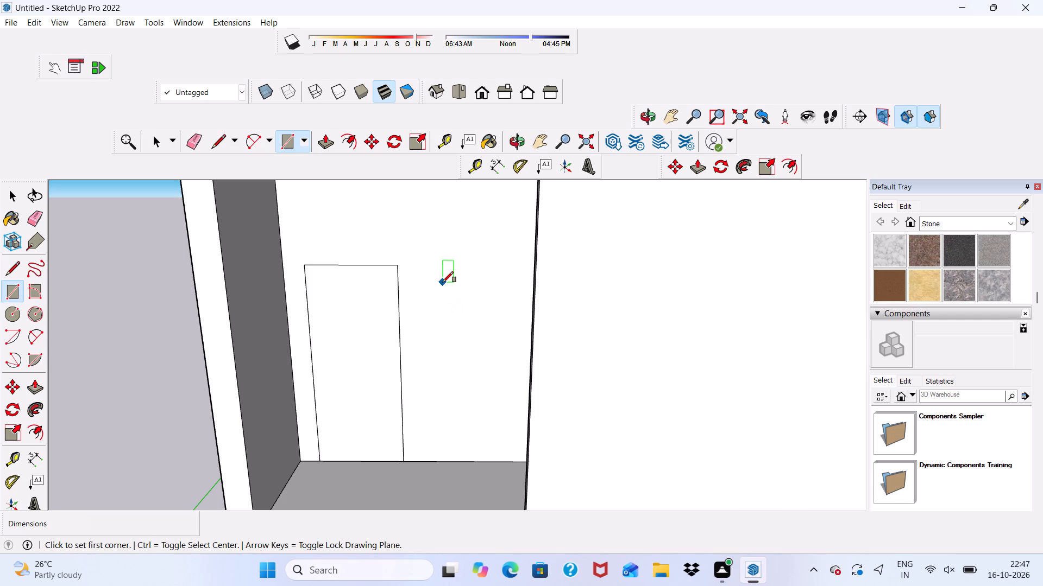
pyautogui.moveTo(443, 282); pyautogui.dragTo(507, 263, button='middle')
pyautogui.scroll(1, 509, 239)
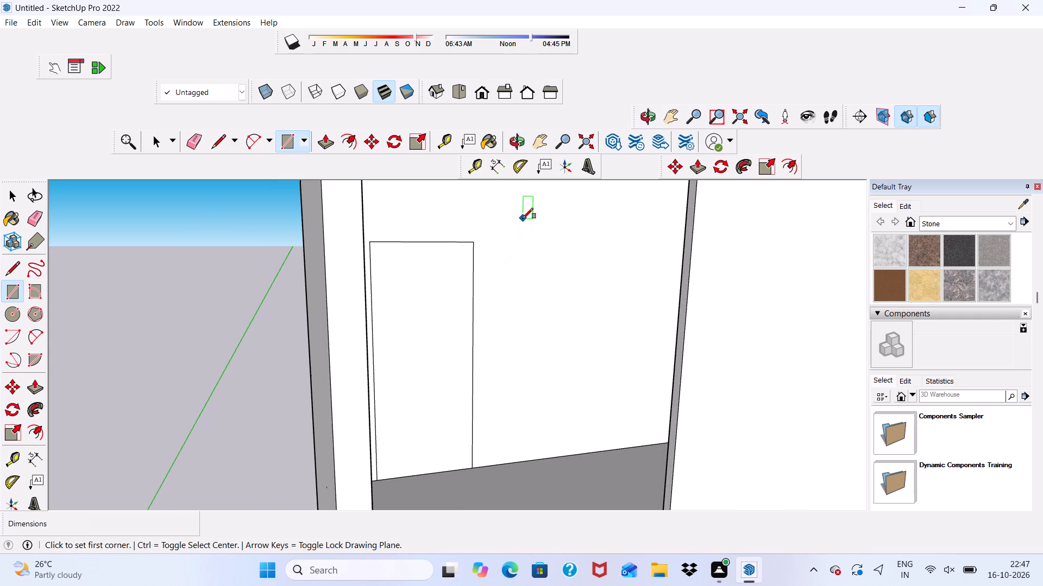
pyautogui.click(531, 212)
pyautogui.scroll(2, 548, 299)
pyautogui.scroll(-6, 620, 298)
pyautogui.scroll(5, 639, 267)
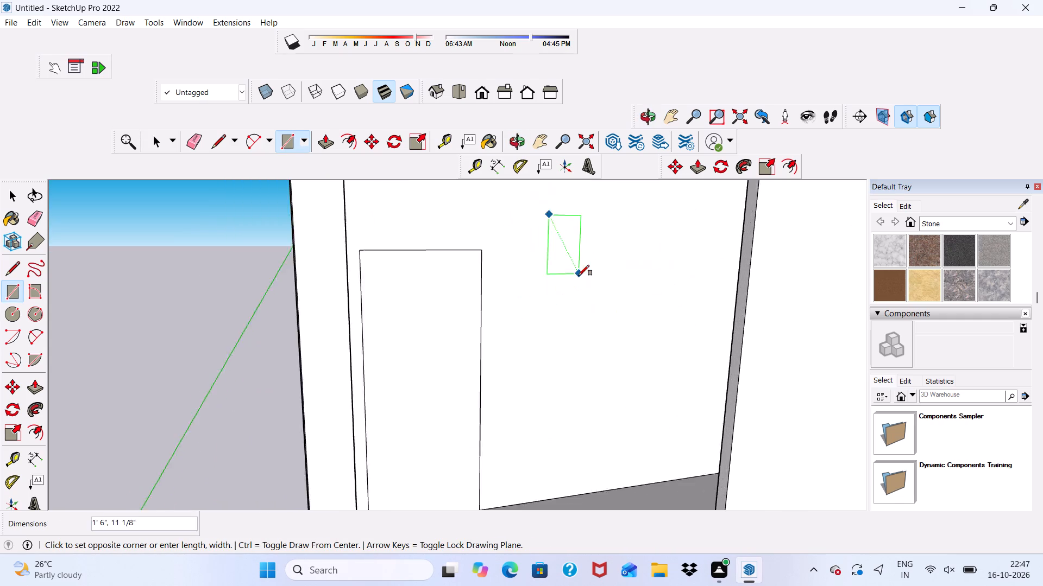
pyautogui.scroll(-6, 579, 276)
pyautogui.scroll(1, 560, 242)
pyautogui.scroll(-3, 560, 242)
pyautogui.scroll(9, 566, 245)
pyautogui.scroll(-3, 529, 239)
pyautogui.scroll(5, 592, 416)
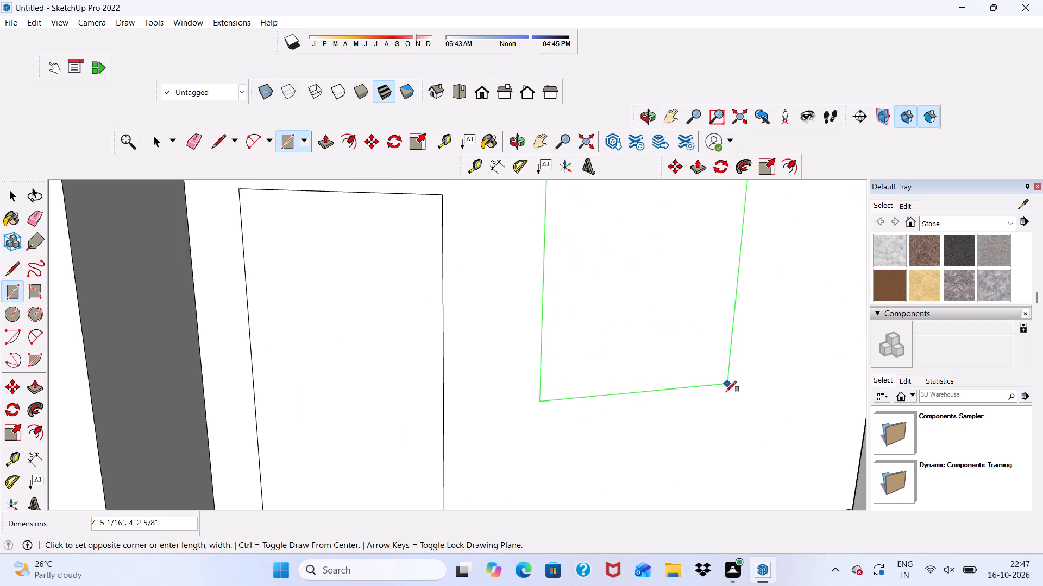
pyautogui.click(794, 385)
# Offset the window rectangle 3" inward to outline its frame.
pyautogui.scroll(-10, 574, 360)
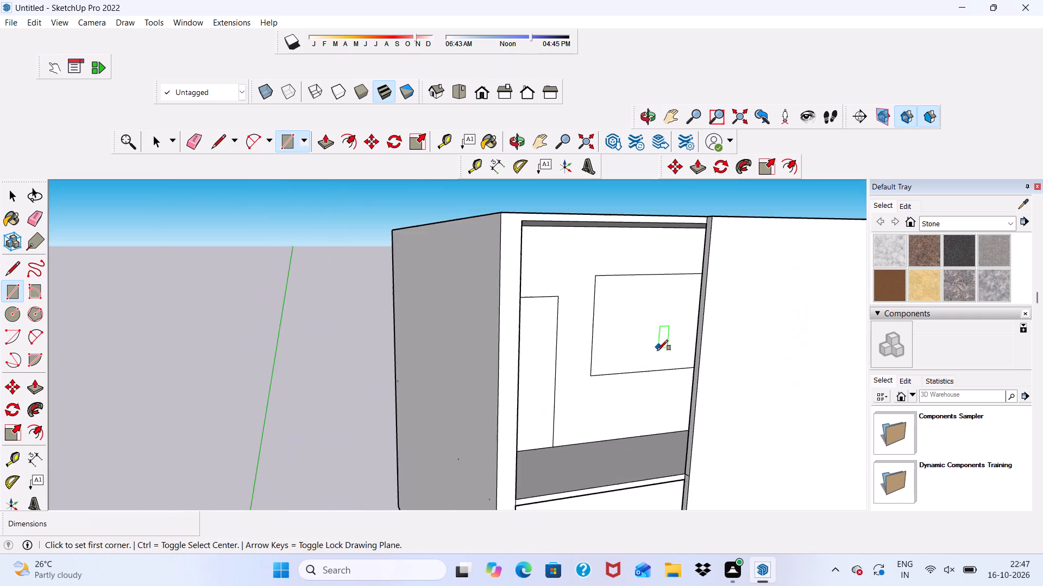
pyautogui.moveTo(657, 351); pyautogui.dragTo(605, 340, button='middle')
pyautogui.scroll(3, 475, 277)
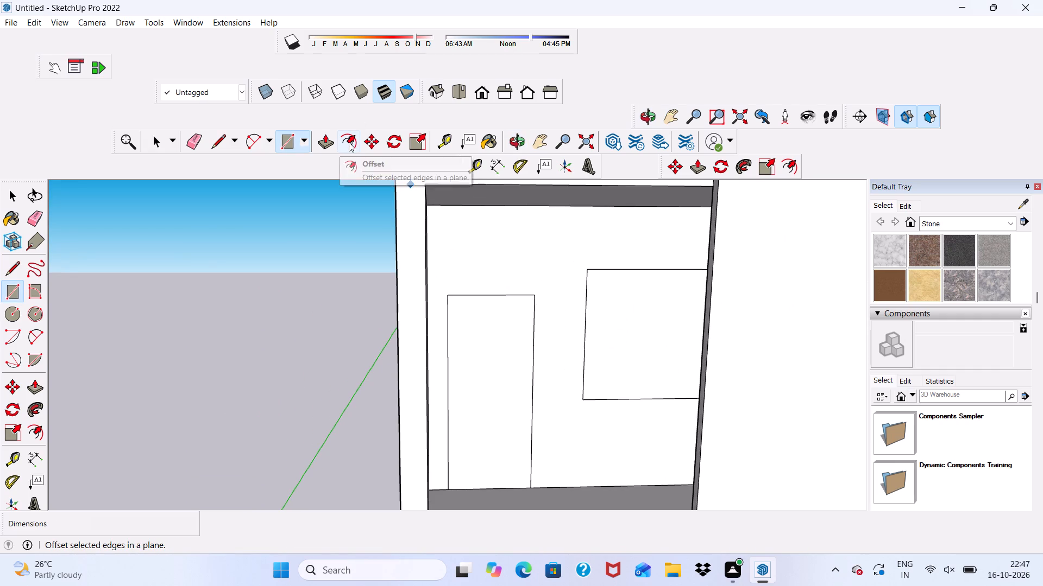
pyautogui.click(349, 142)
pyautogui.click(611, 317)
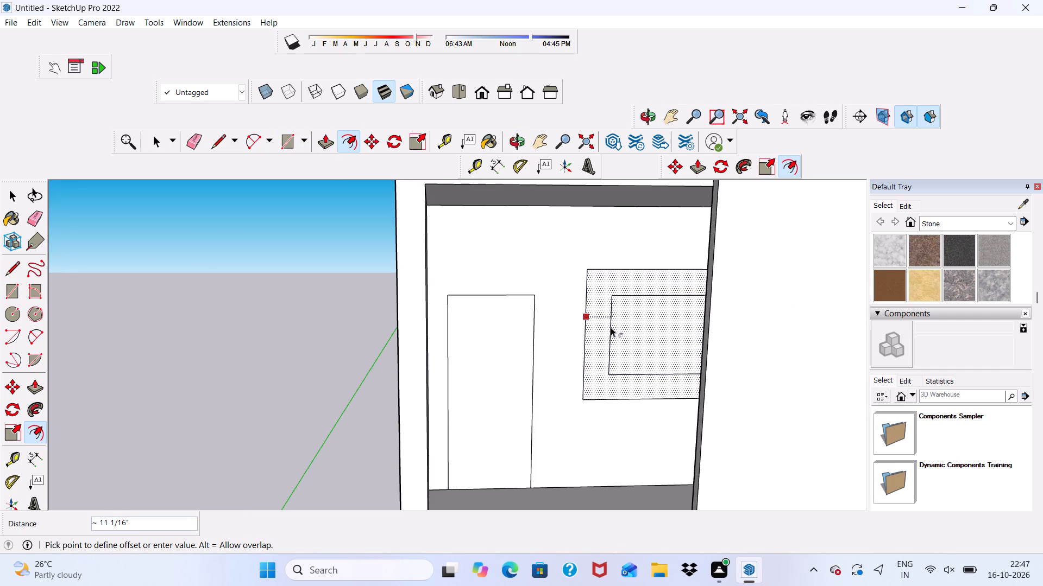
pyautogui.write('3"')
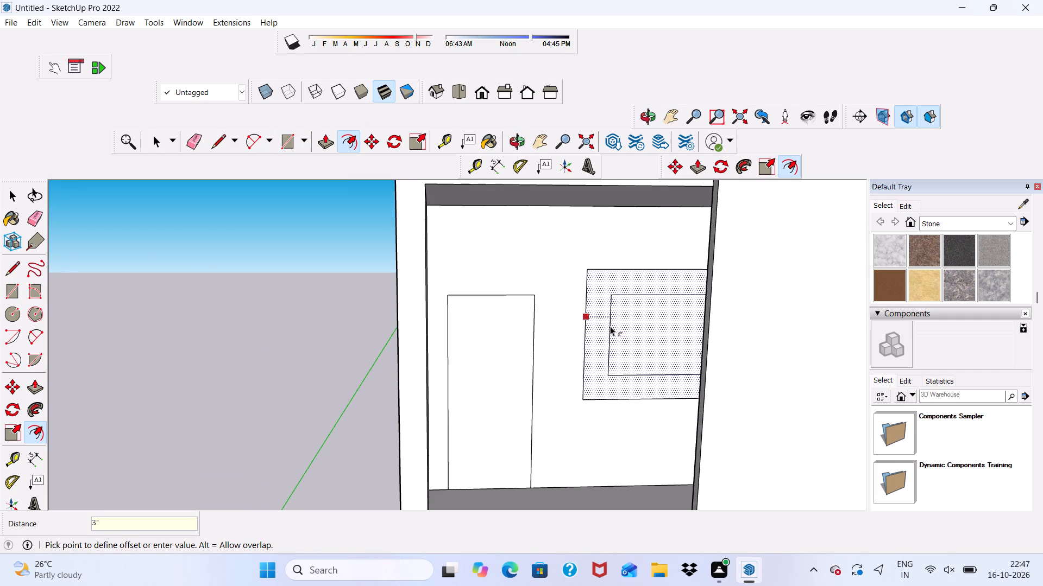
pyautogui.press('Return')
# Draw a vertical mullion rectangle about 2 3/4" wide near the window's middle, from the inner frame's top edge to its bottom edge.
pyautogui.scroll(-2, 610, 301)
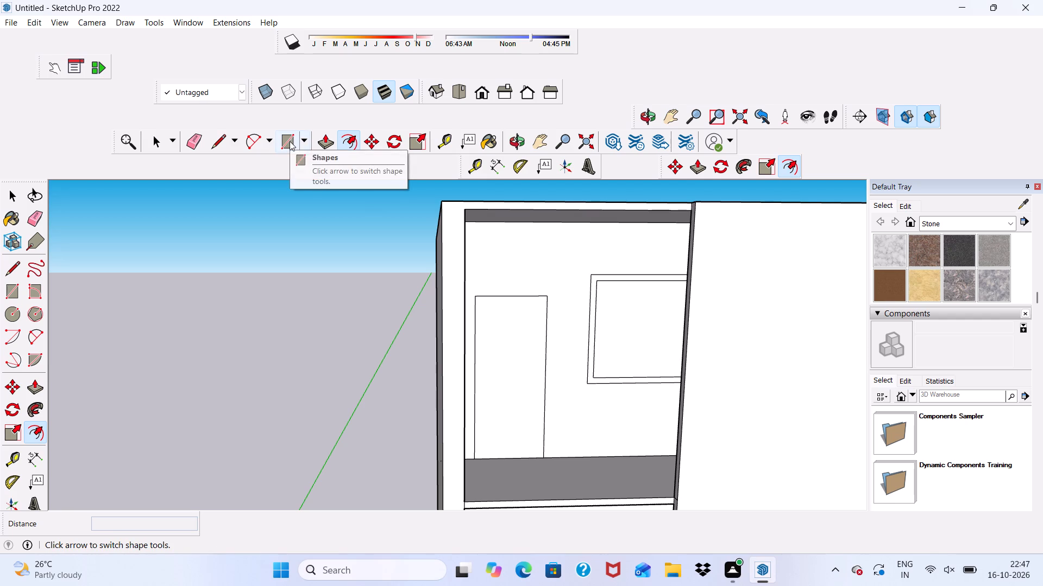
pyautogui.scroll(1, 291, 154)
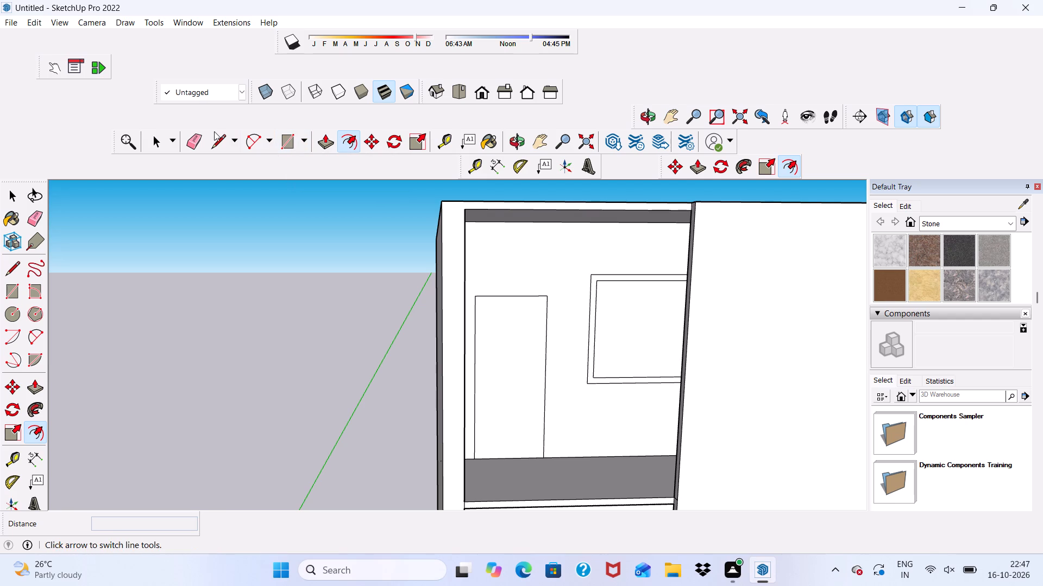
pyautogui.click(286, 142)
pyautogui.scroll(2, 650, 307)
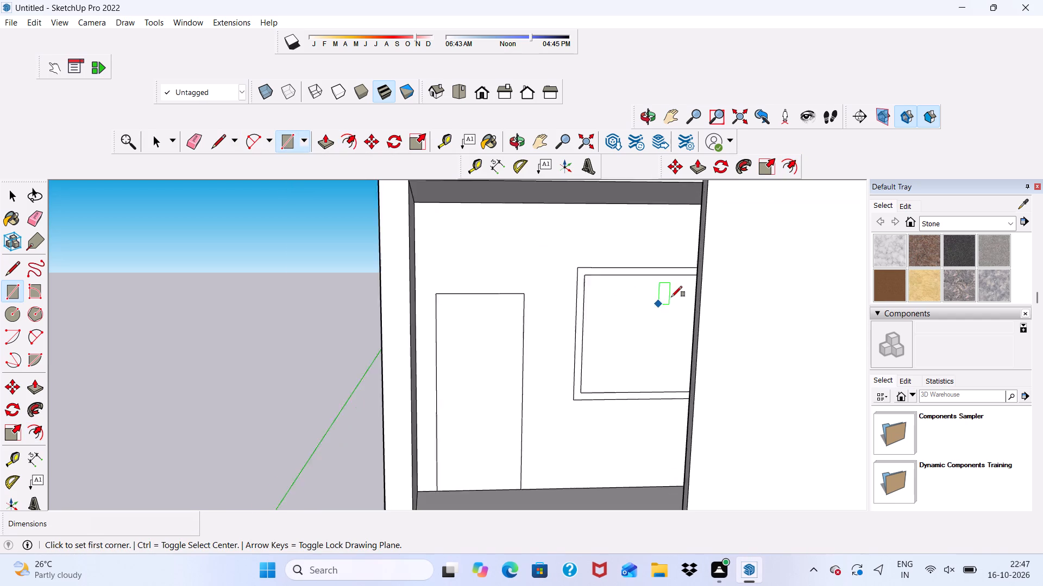
pyautogui.scroll(8, 671, 297)
pyautogui.moveTo(639, 262); pyautogui.dragTo(680, 284, button='middle')
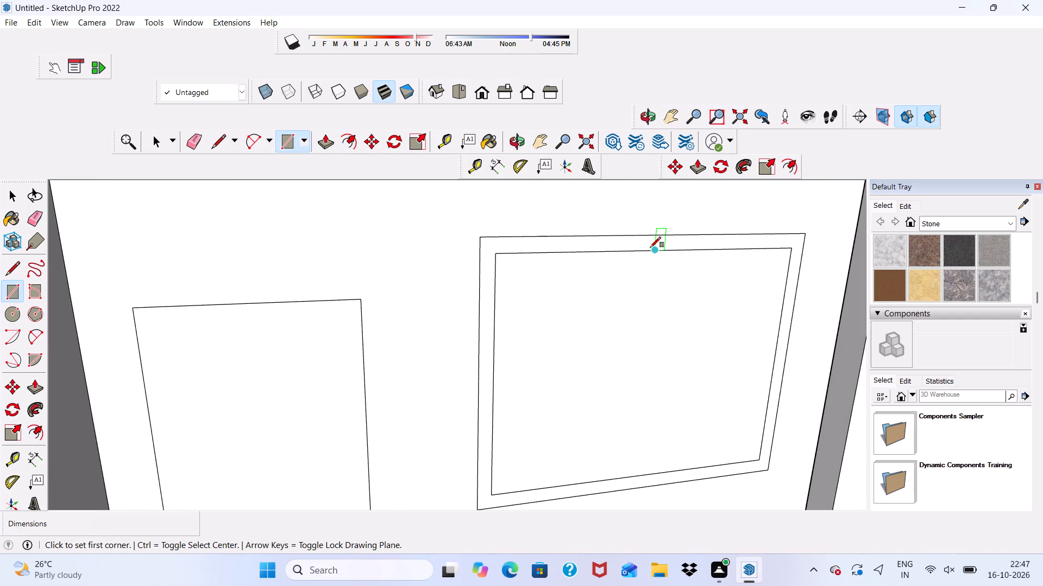
pyautogui.click(652, 247)
pyautogui.scroll(2, 596, 418)
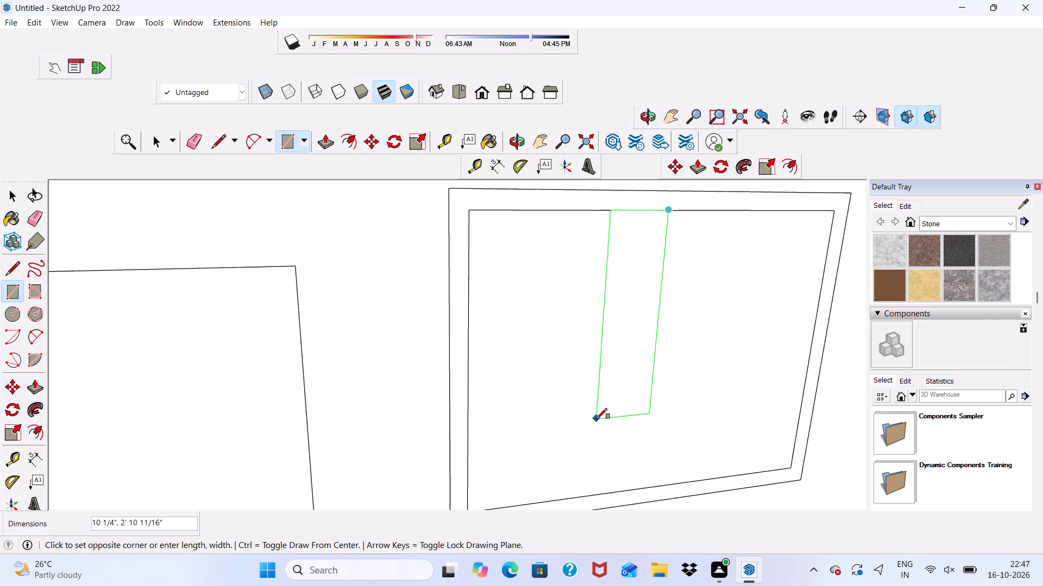
pyautogui.scroll(-5, 635, 381)
pyautogui.scroll(6, 687, 434)
pyautogui.scroll(4, 615, 486)
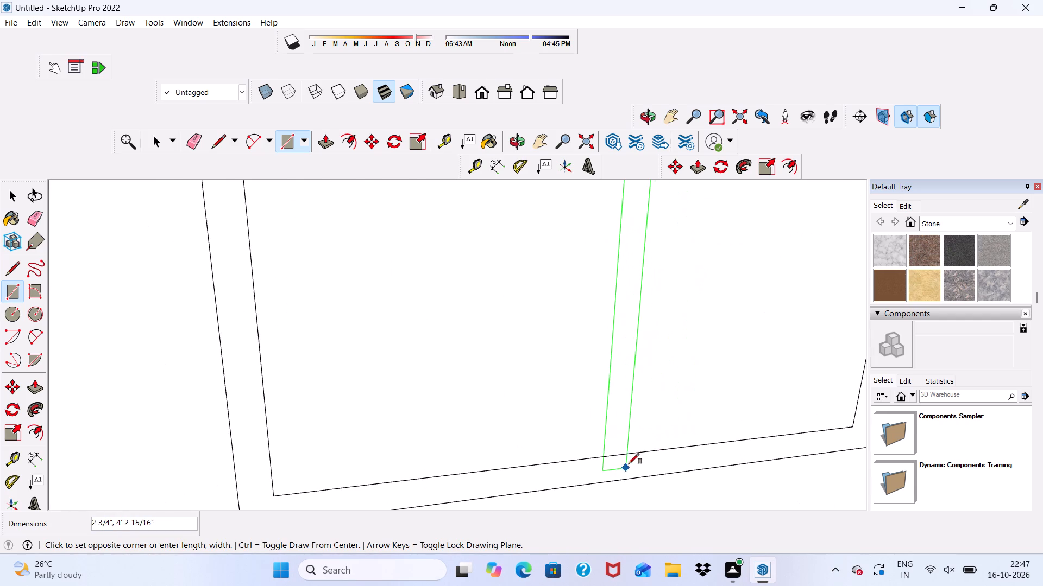
pyautogui.click(623, 452)
# Erase the short edge segments at the mullion's bottom and top ends so it merges with the window frame.
pyautogui.scroll(-4, 561, 470)
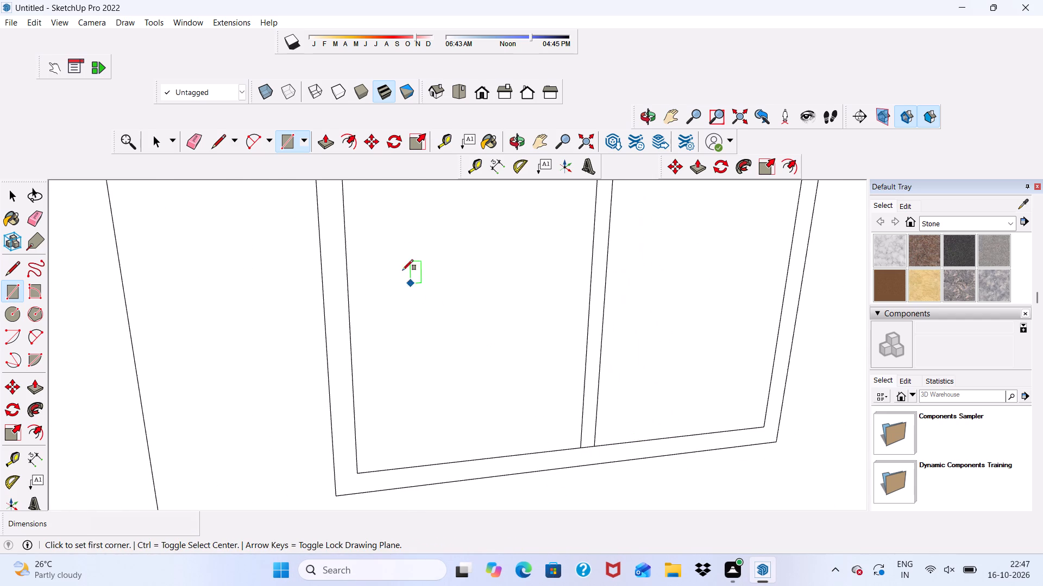
pyautogui.click(196, 139)
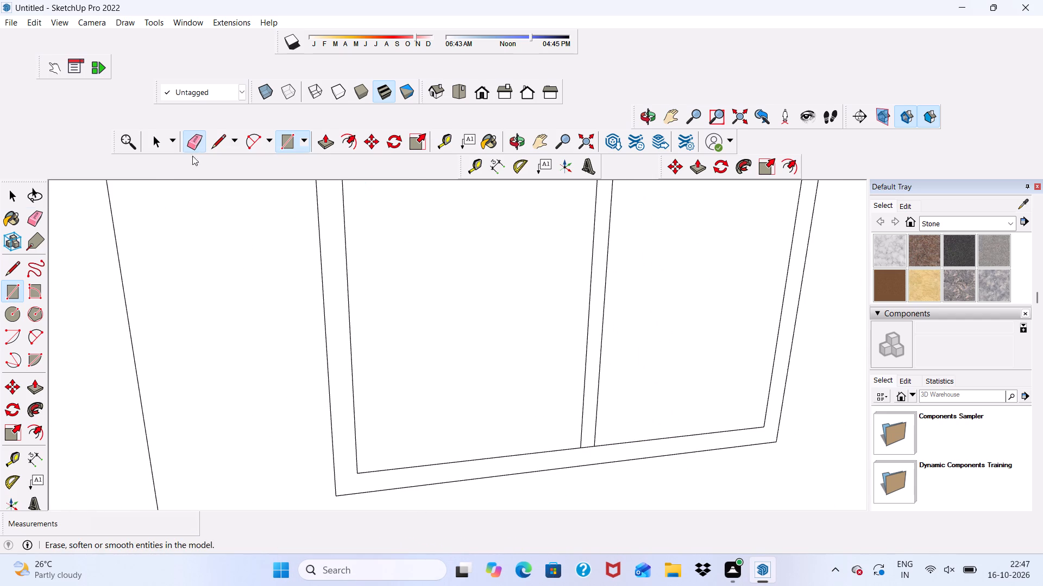
pyautogui.scroll(9, 617, 482)
pyautogui.moveTo(570, 436); pyautogui.dragTo(571, 461)
pyautogui.scroll(-20, 568, 452)
pyautogui.scroll(9, 568, 302)
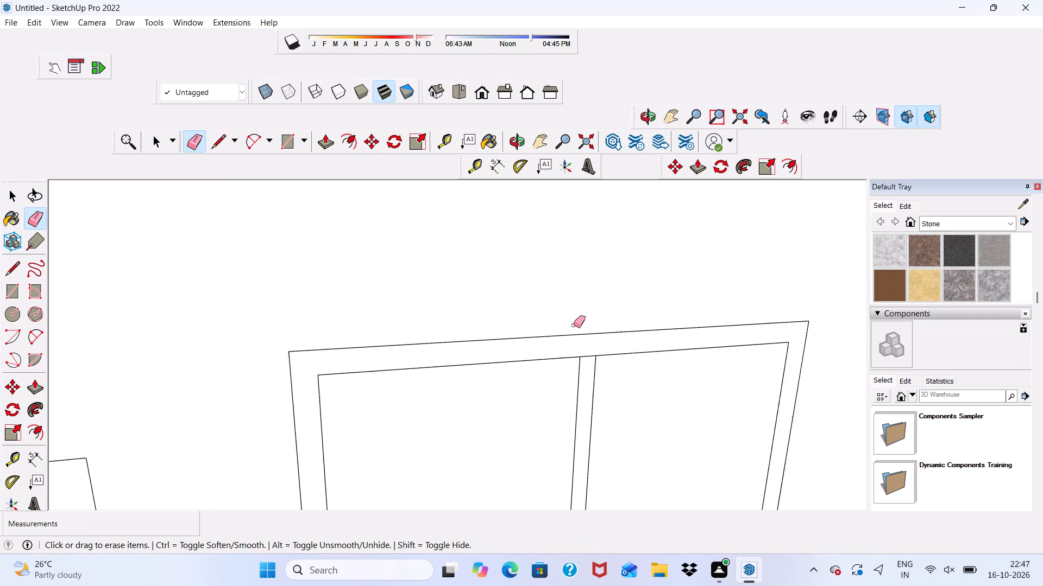
pyautogui.scroll(6, 574, 325)
pyautogui.moveTo(590, 365); pyautogui.dragTo(594, 378)
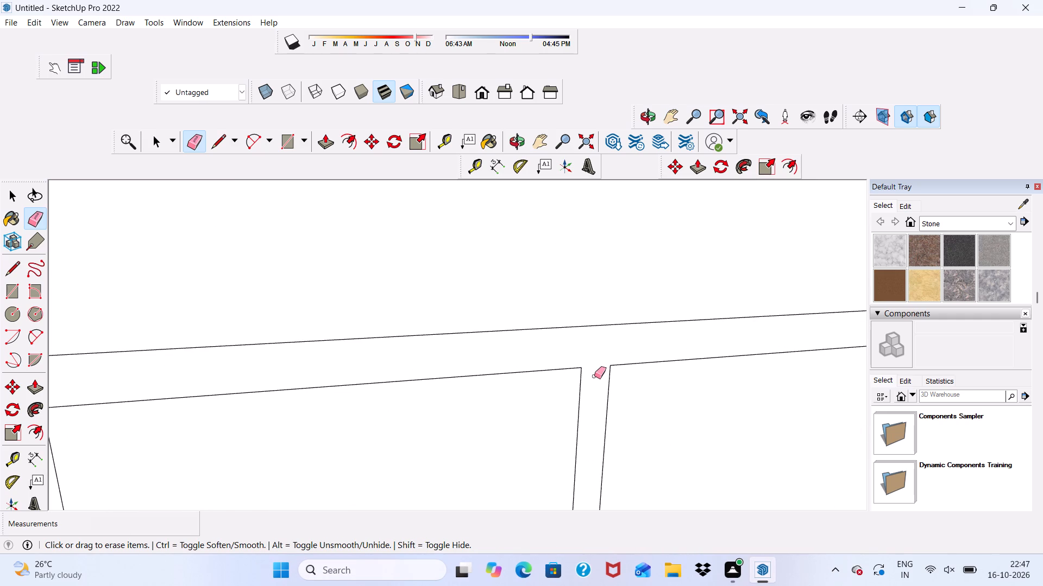
# Extrude the window frame and its mullion 3" outward from the upper storey's back wall.
pyautogui.press('space')
pyautogui.scroll(4, 595, 368)
pyautogui.click(595, 366)
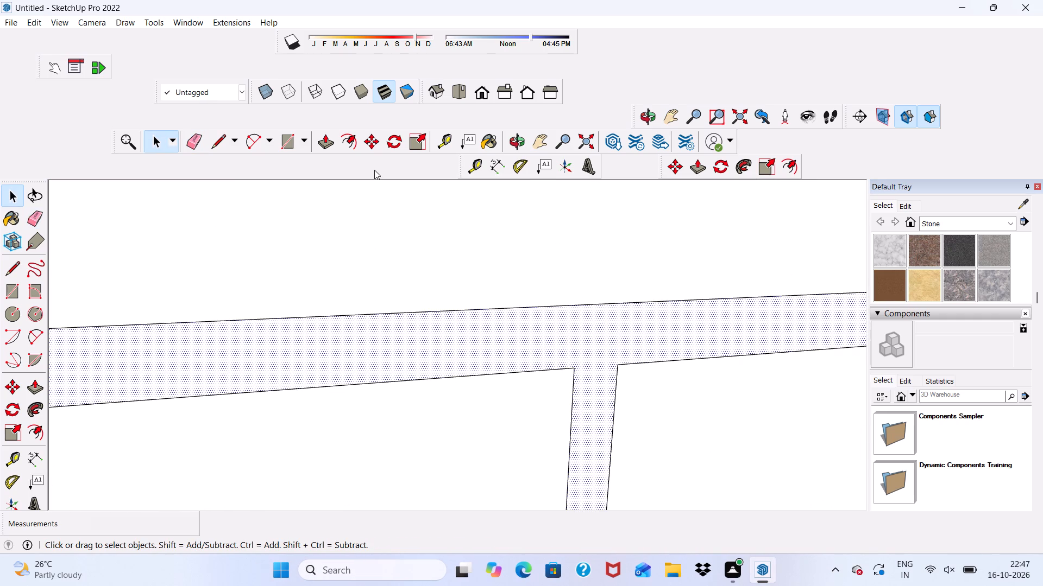
pyautogui.click(319, 143)
pyautogui.click(321, 329)
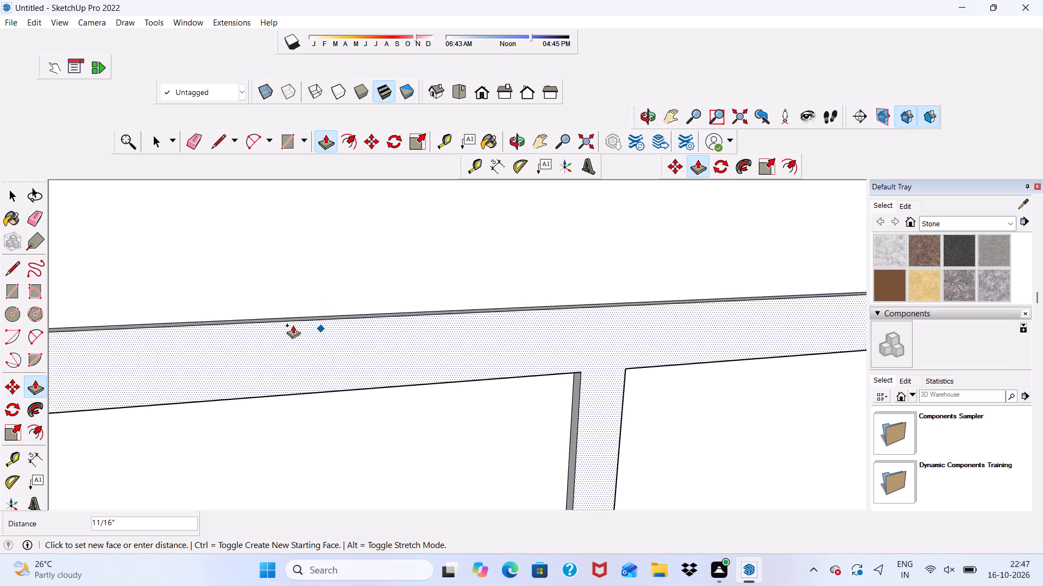
pyautogui.scroll(-5, 293, 325)
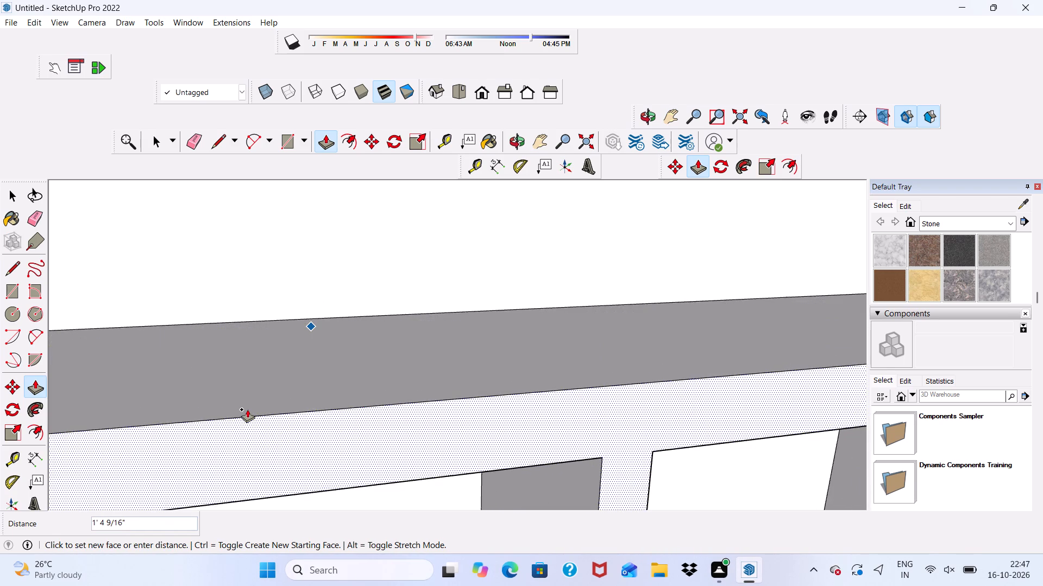
pyautogui.press('3')
pyautogui.hotkey('shift', '"')
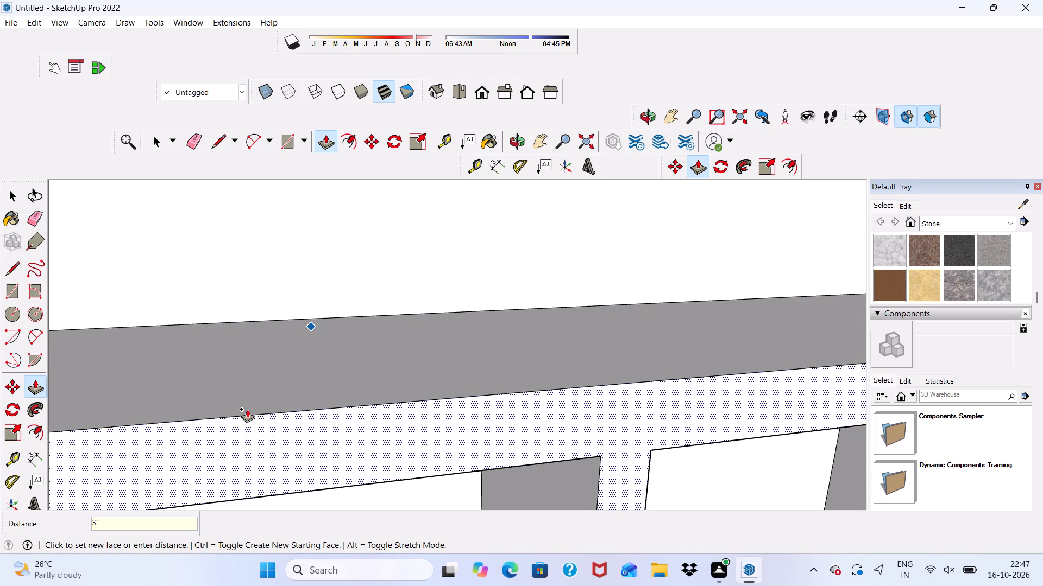
pyautogui.press('Return')
pyautogui.scroll(-13, 248, 348)
pyautogui.moveTo(388, 286); pyautogui.dragTo(383, 305)
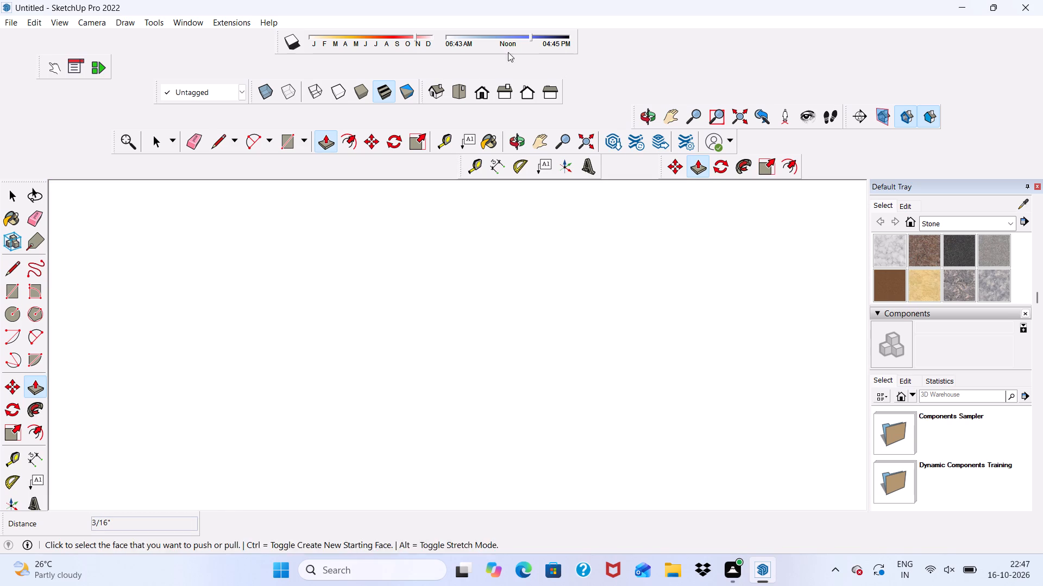
# From the front view, extrude the door rectangle on the upper back wall 3" outward.
pyautogui.click(481, 96)
pyautogui.scroll(-20, 377, 430)
pyautogui.scroll(-3, 377, 430)
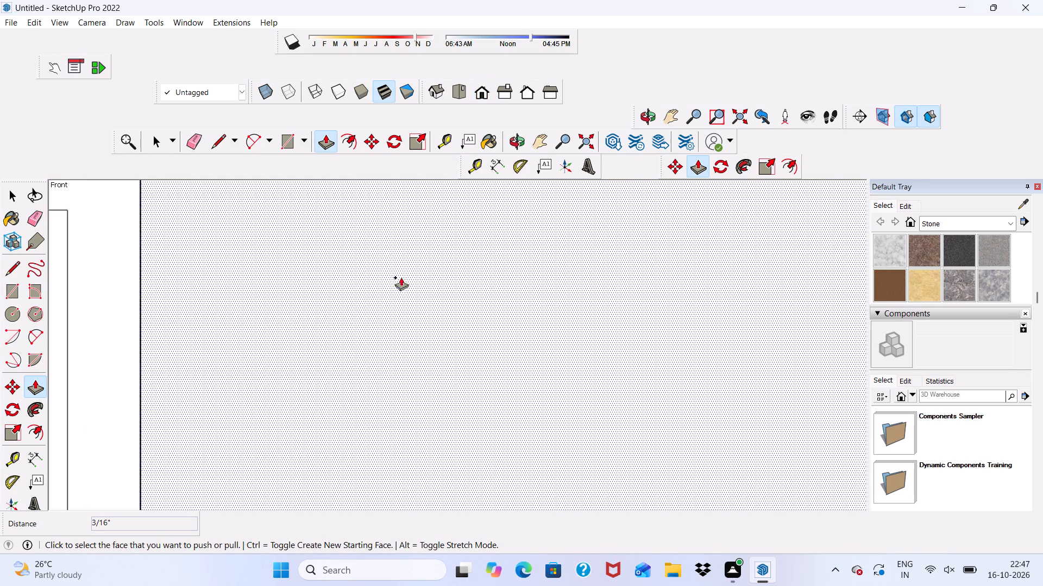
pyautogui.scroll(-9, 401, 277)
pyautogui.scroll(4, 187, 309)
pyautogui.click(188, 309)
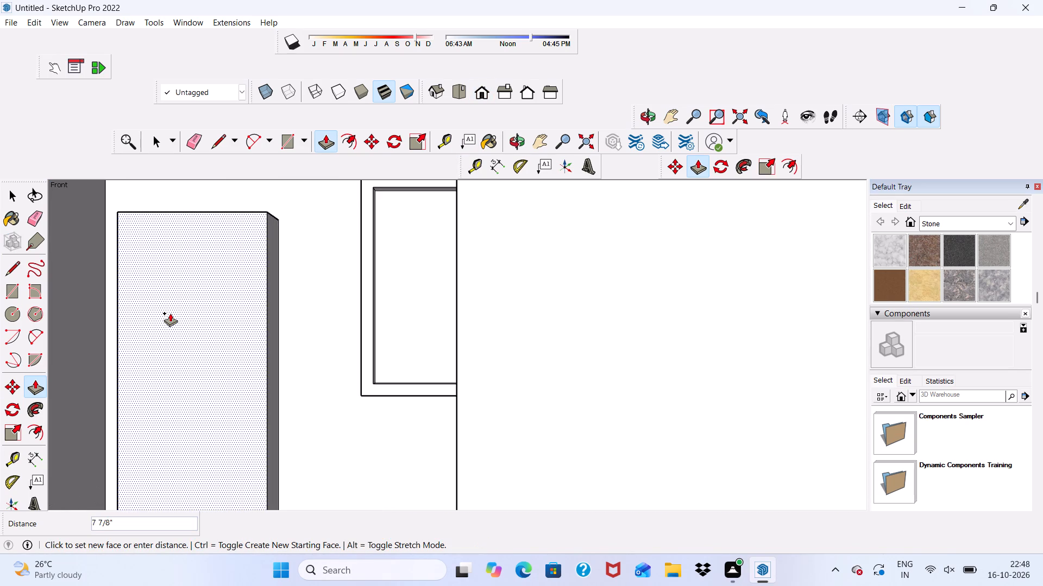
pyautogui.write('3"')
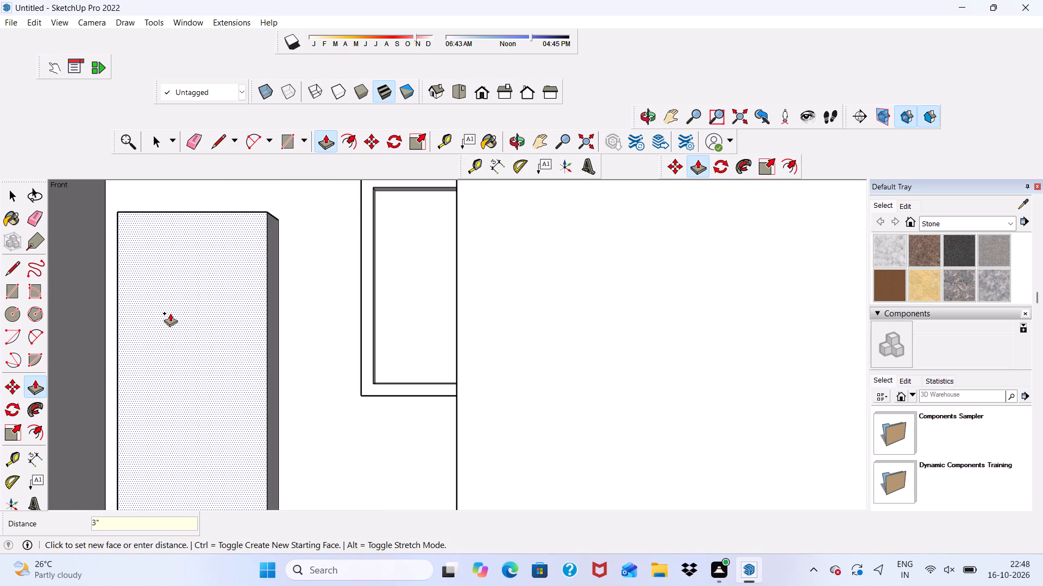
pyautogui.press('Return')
pyautogui.press('space')
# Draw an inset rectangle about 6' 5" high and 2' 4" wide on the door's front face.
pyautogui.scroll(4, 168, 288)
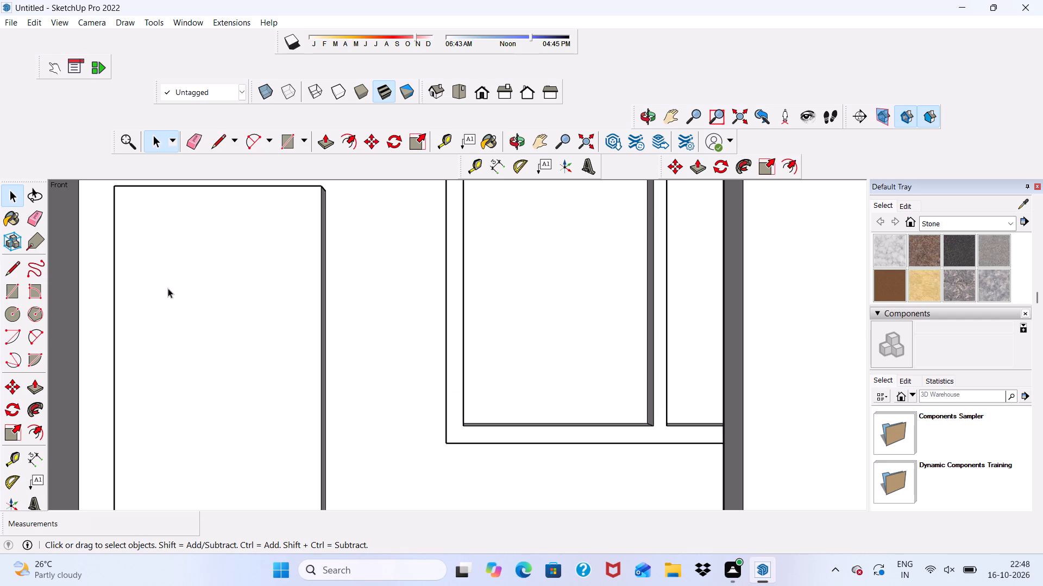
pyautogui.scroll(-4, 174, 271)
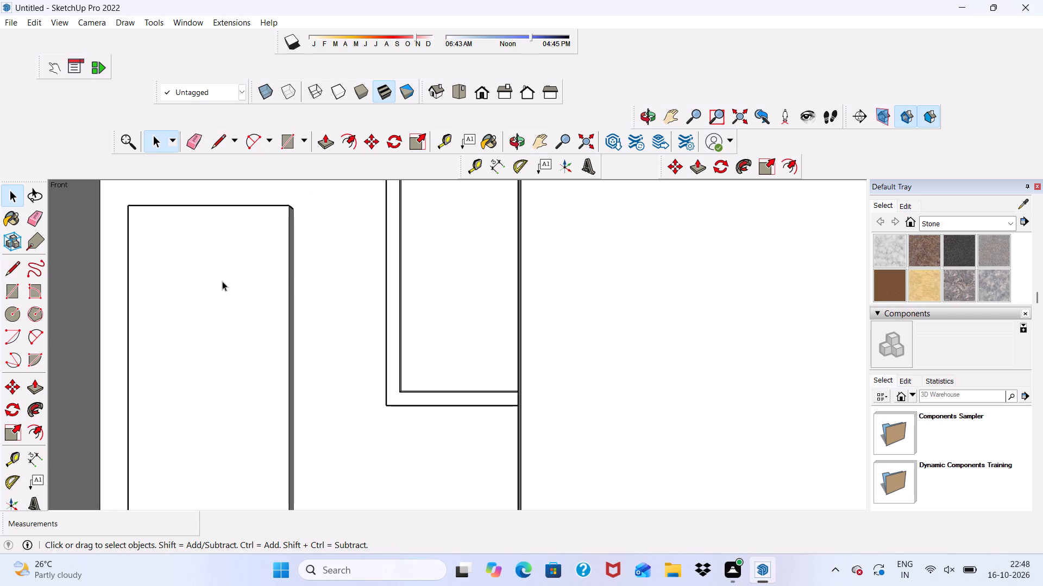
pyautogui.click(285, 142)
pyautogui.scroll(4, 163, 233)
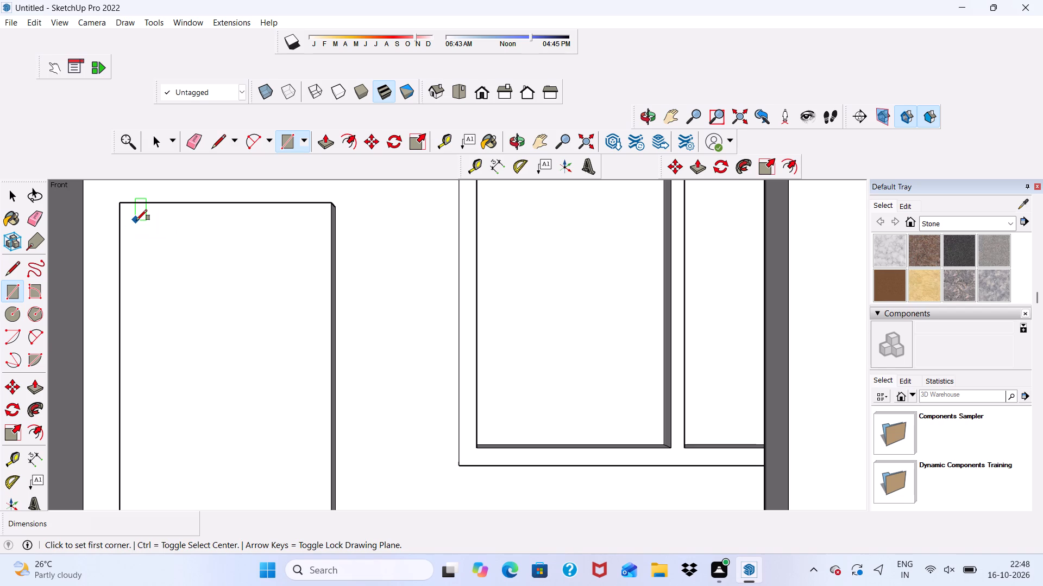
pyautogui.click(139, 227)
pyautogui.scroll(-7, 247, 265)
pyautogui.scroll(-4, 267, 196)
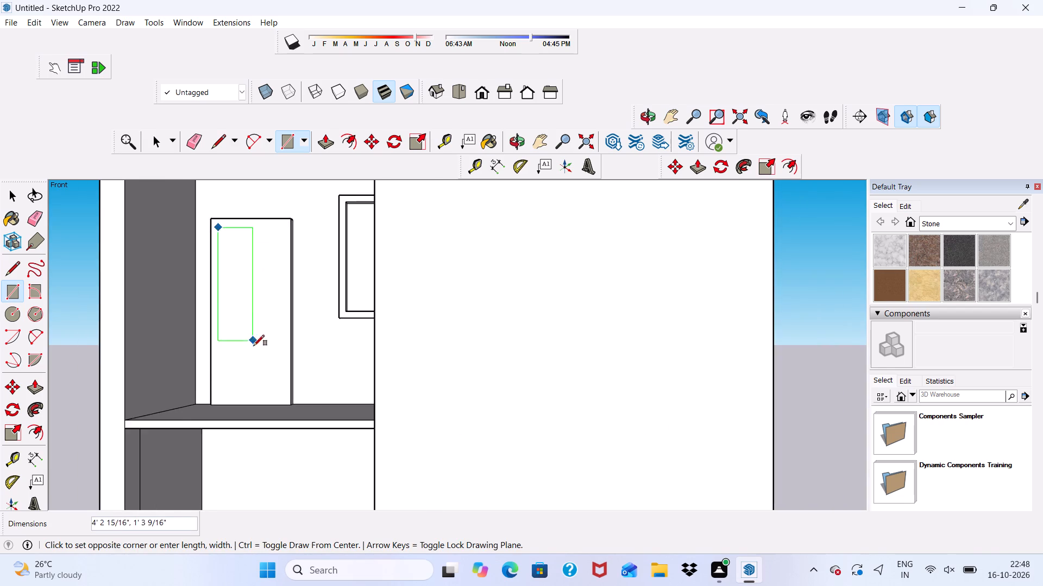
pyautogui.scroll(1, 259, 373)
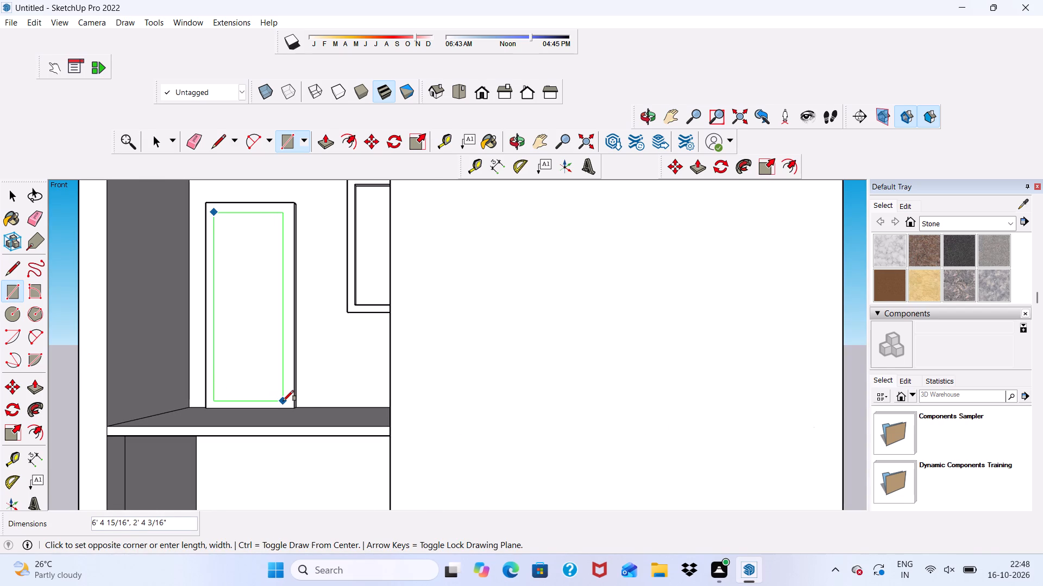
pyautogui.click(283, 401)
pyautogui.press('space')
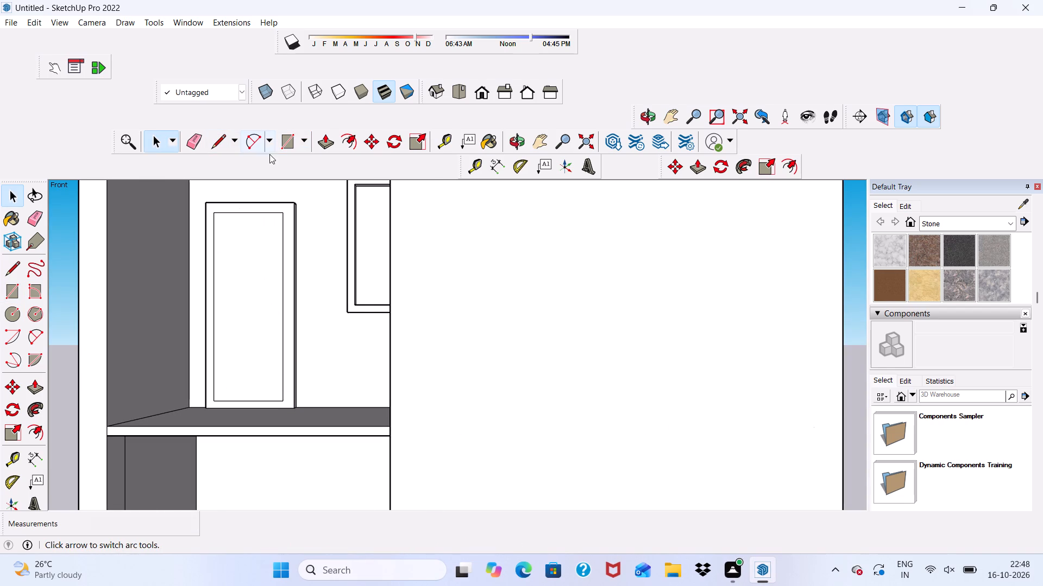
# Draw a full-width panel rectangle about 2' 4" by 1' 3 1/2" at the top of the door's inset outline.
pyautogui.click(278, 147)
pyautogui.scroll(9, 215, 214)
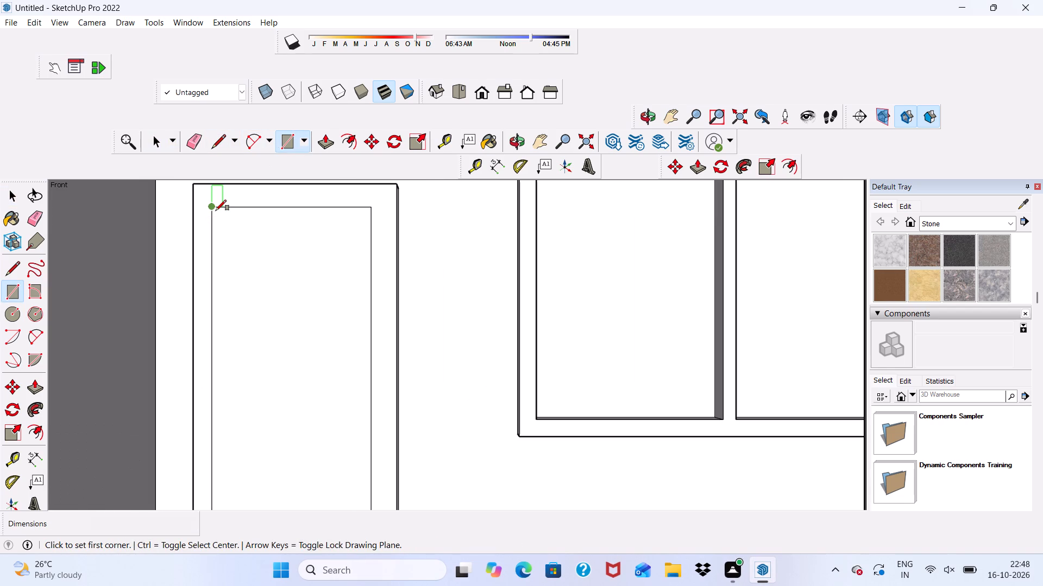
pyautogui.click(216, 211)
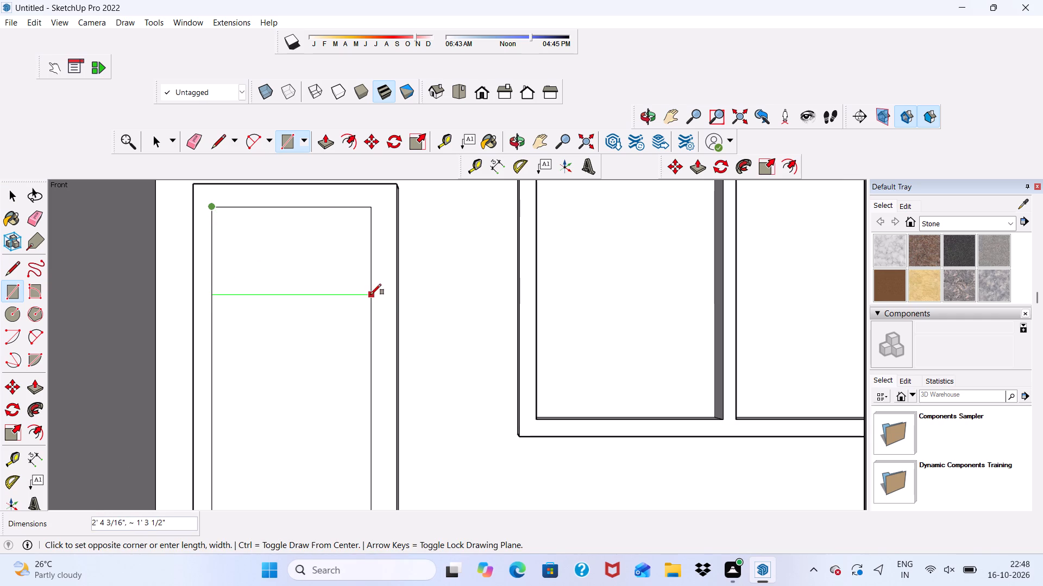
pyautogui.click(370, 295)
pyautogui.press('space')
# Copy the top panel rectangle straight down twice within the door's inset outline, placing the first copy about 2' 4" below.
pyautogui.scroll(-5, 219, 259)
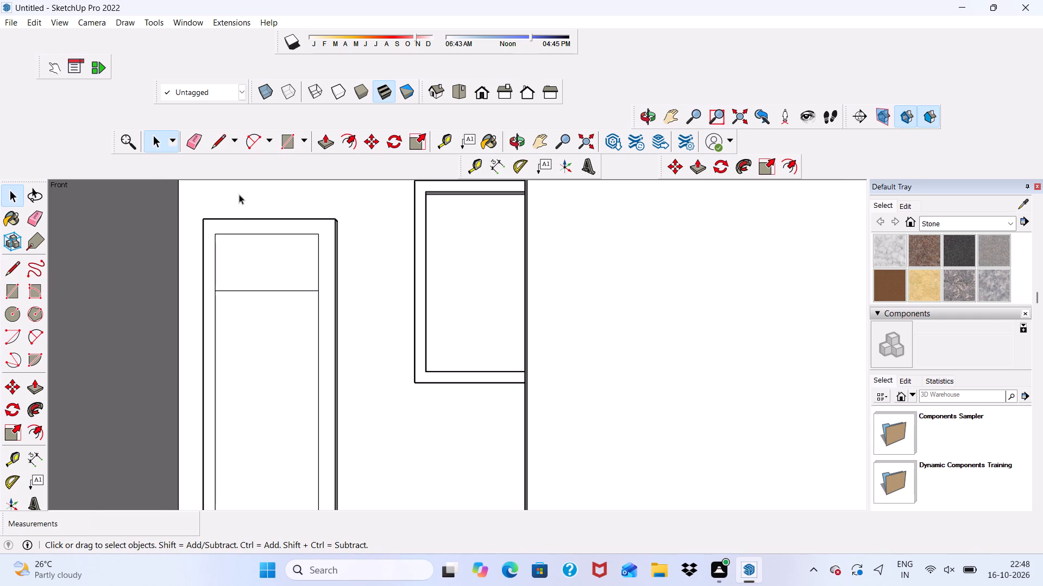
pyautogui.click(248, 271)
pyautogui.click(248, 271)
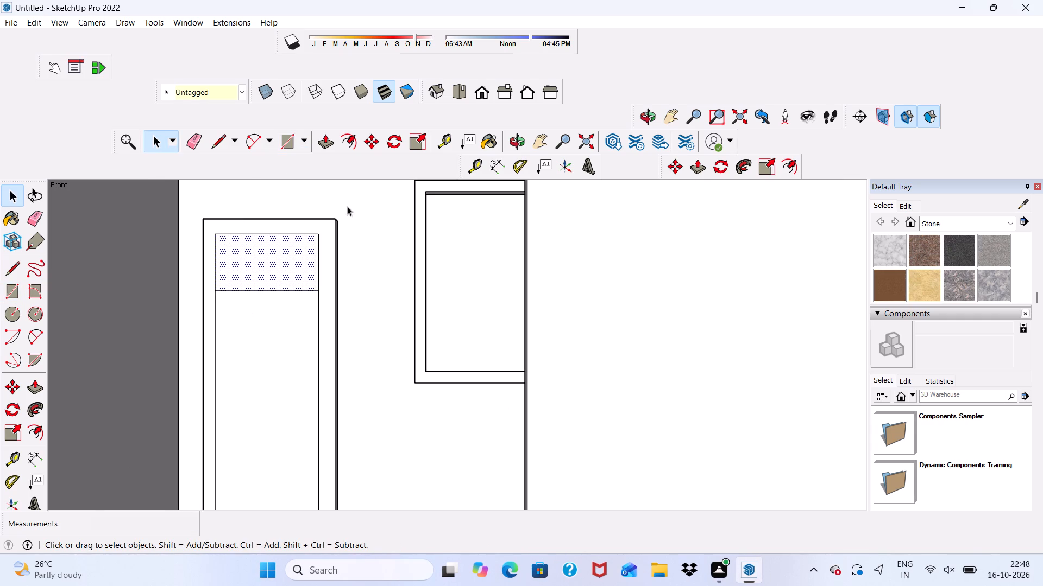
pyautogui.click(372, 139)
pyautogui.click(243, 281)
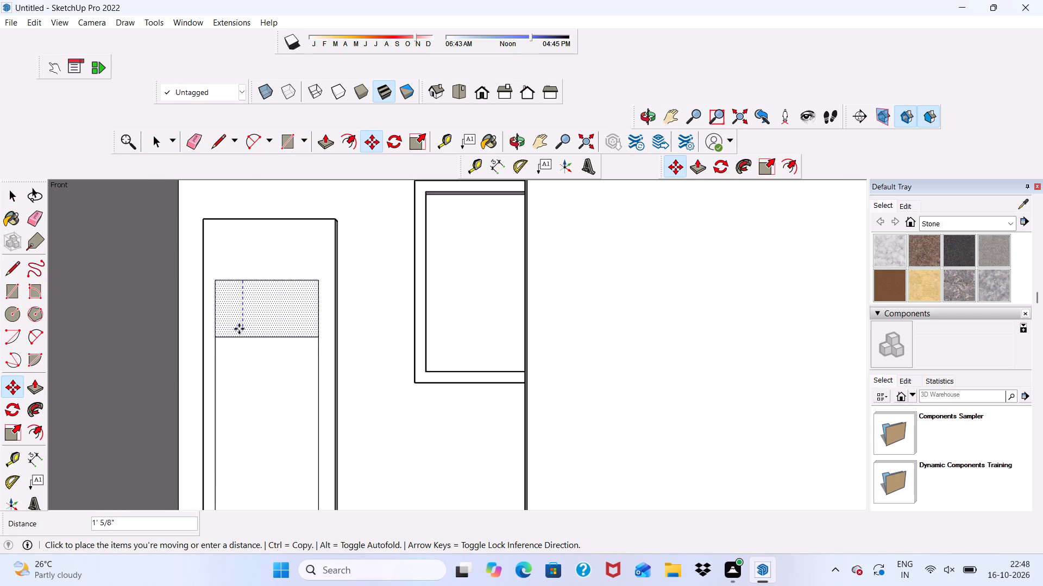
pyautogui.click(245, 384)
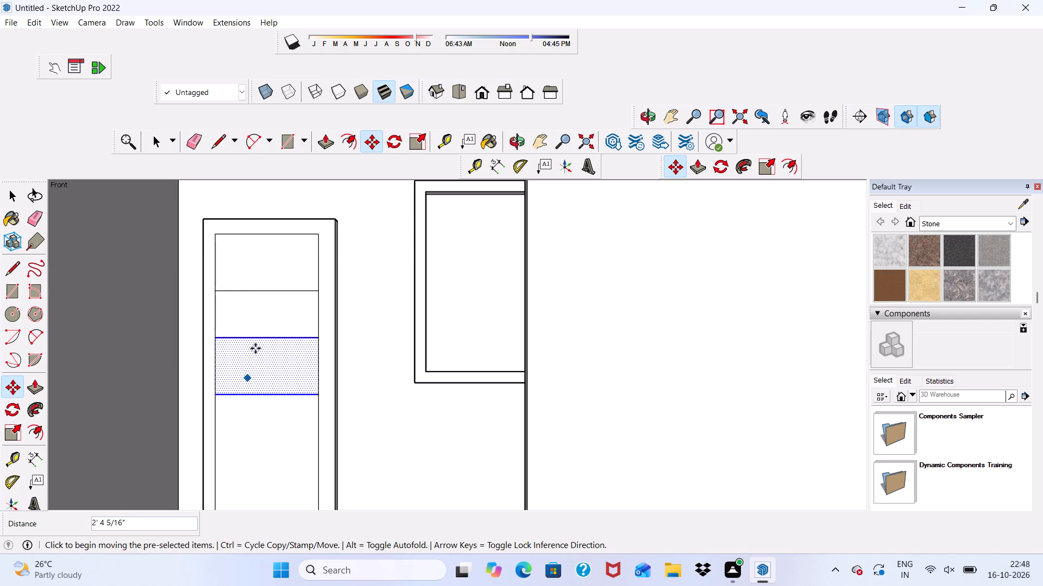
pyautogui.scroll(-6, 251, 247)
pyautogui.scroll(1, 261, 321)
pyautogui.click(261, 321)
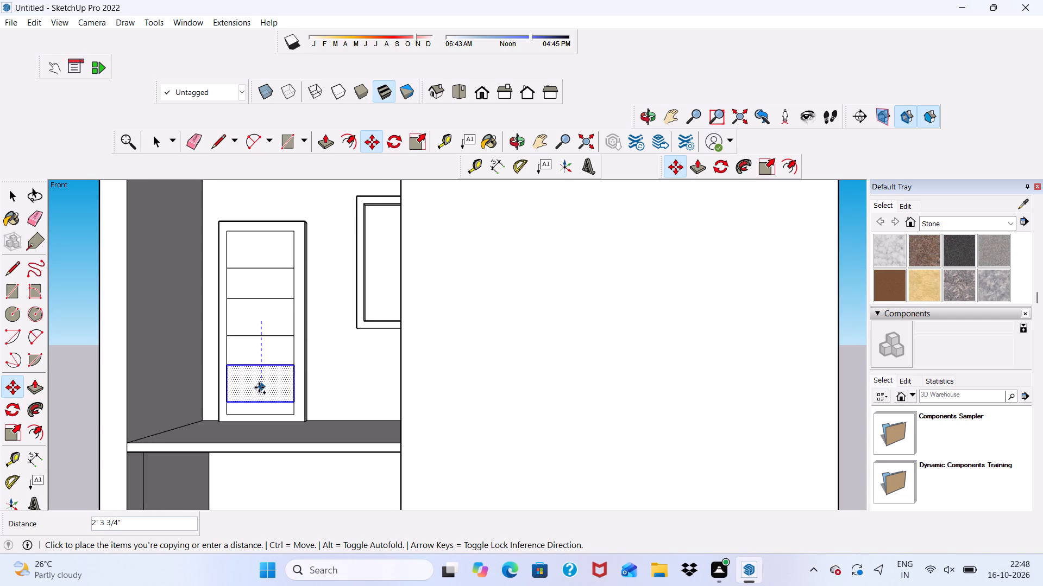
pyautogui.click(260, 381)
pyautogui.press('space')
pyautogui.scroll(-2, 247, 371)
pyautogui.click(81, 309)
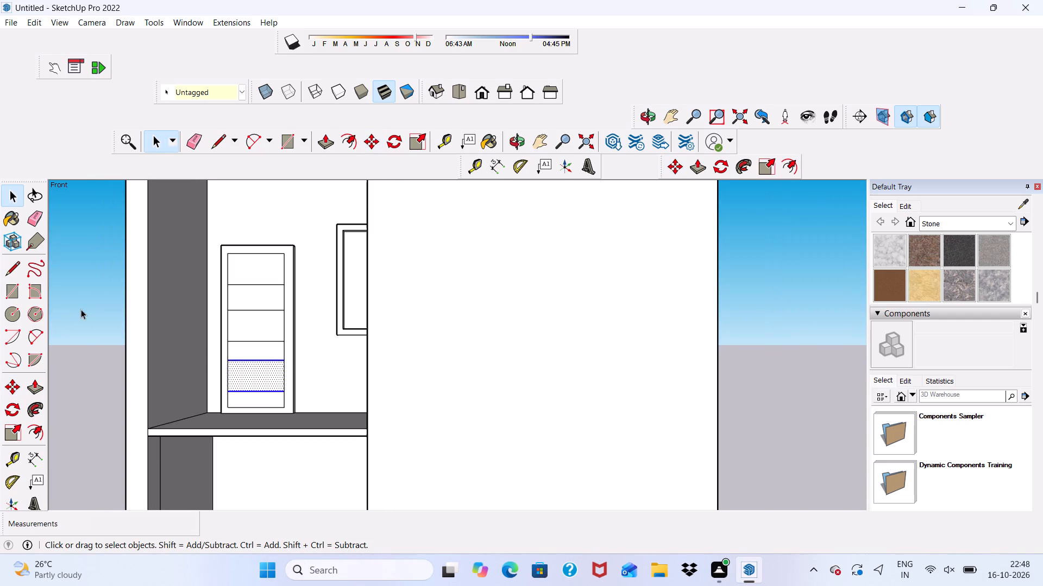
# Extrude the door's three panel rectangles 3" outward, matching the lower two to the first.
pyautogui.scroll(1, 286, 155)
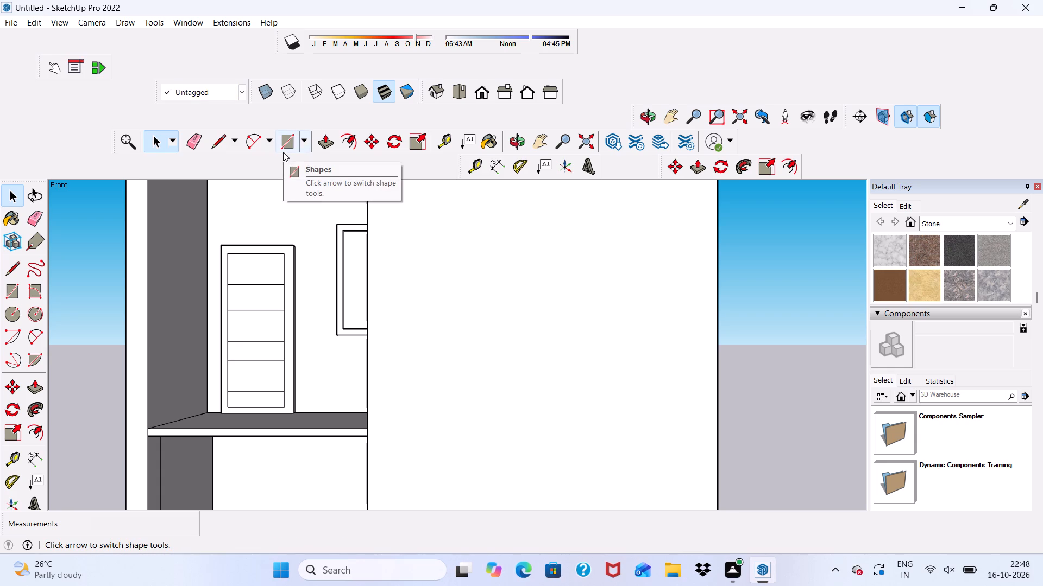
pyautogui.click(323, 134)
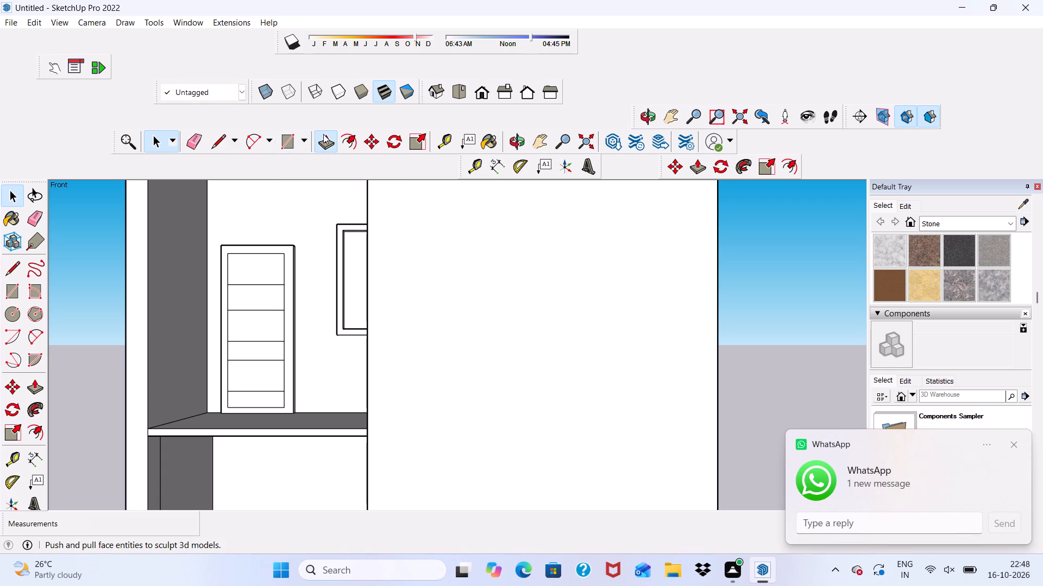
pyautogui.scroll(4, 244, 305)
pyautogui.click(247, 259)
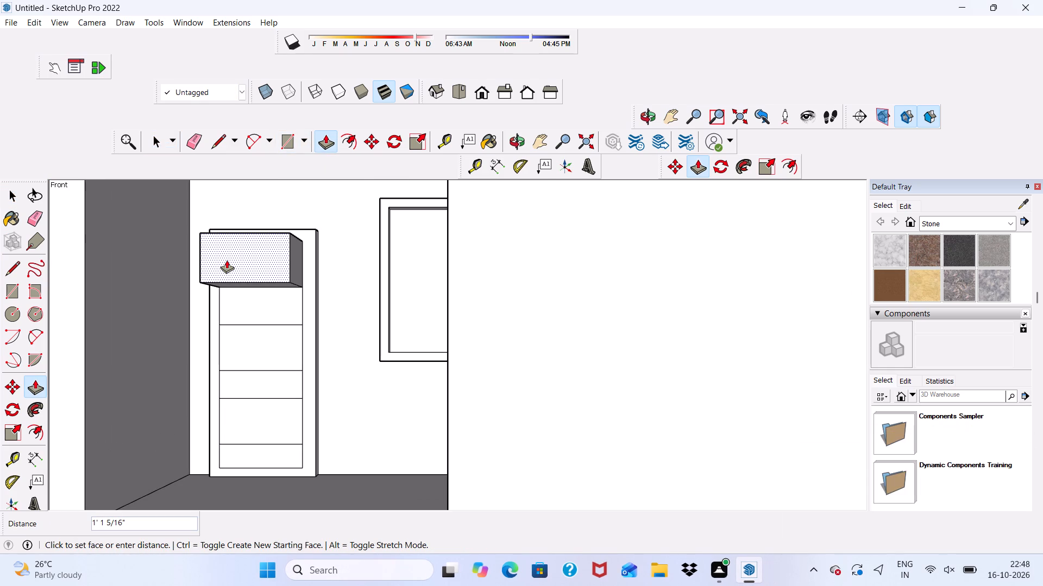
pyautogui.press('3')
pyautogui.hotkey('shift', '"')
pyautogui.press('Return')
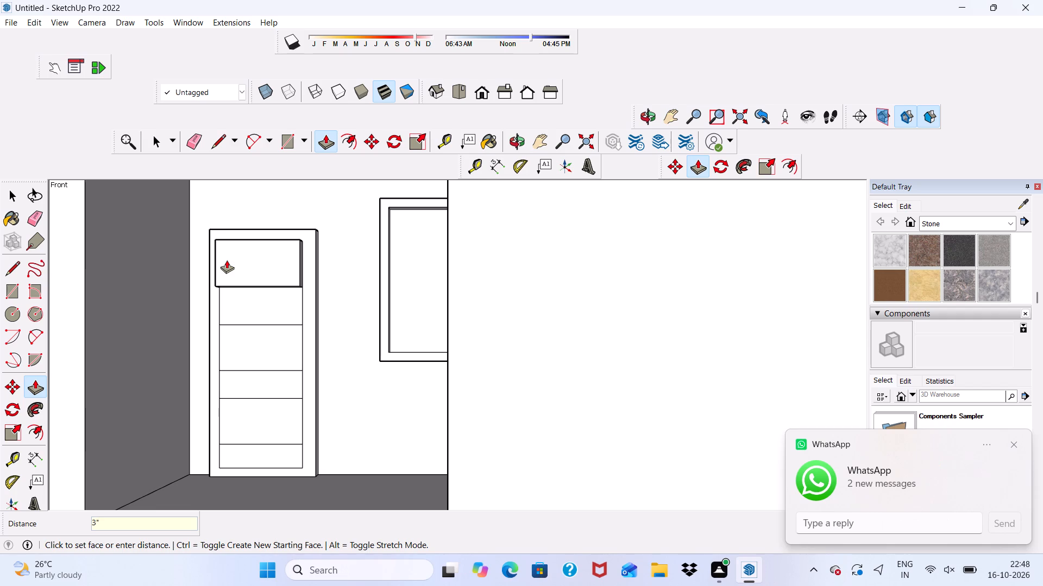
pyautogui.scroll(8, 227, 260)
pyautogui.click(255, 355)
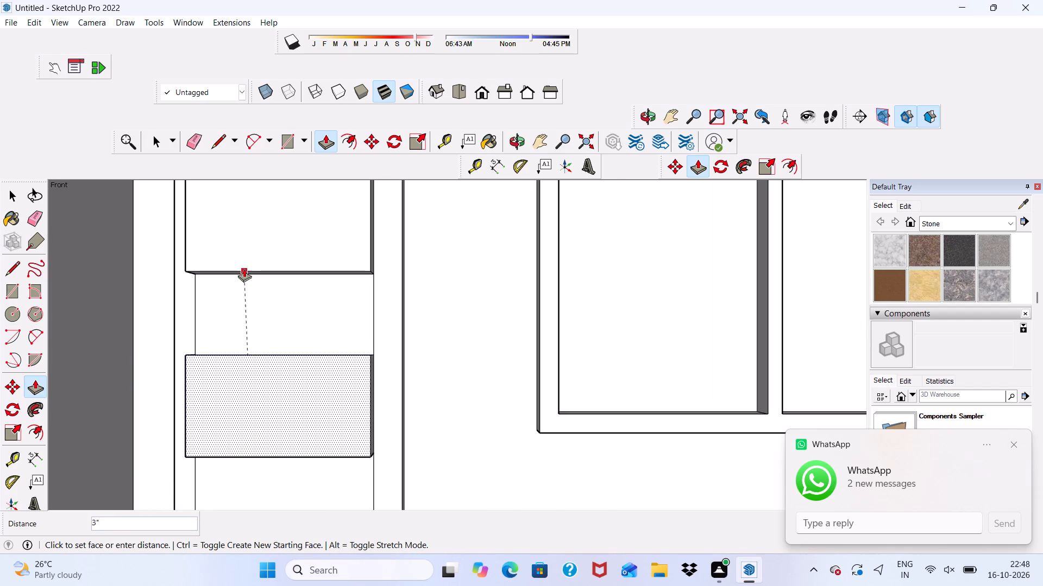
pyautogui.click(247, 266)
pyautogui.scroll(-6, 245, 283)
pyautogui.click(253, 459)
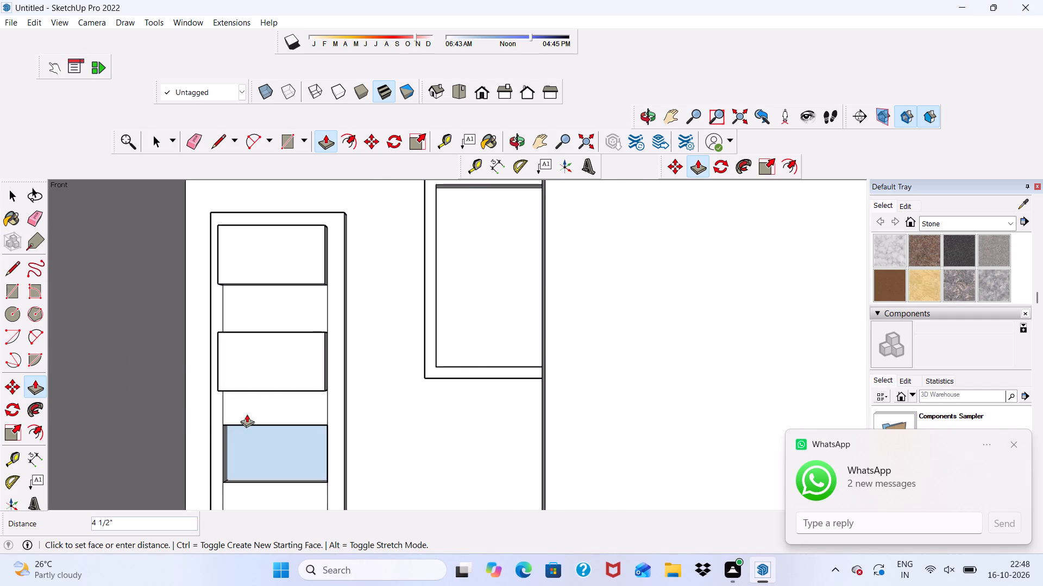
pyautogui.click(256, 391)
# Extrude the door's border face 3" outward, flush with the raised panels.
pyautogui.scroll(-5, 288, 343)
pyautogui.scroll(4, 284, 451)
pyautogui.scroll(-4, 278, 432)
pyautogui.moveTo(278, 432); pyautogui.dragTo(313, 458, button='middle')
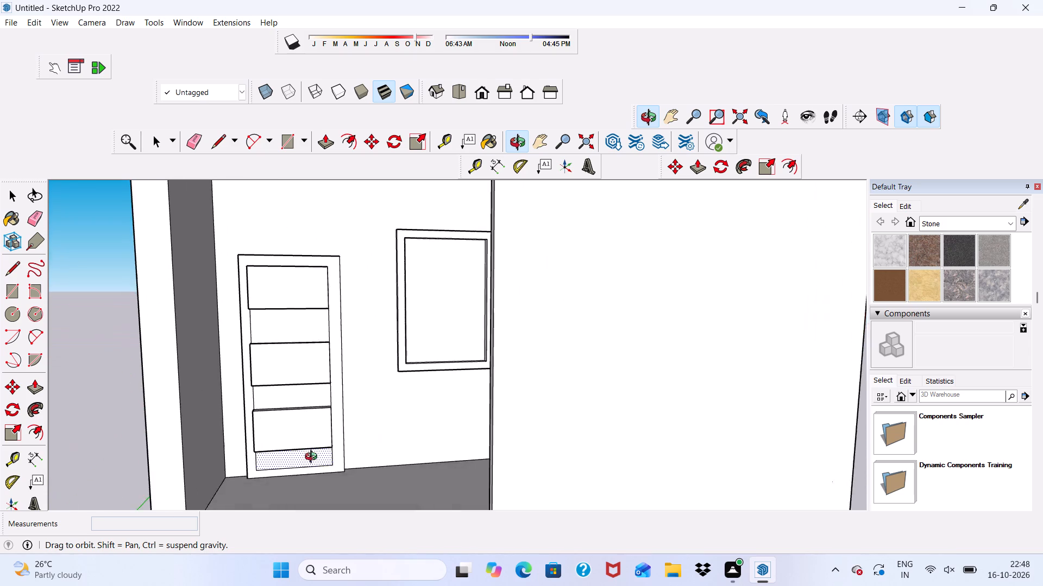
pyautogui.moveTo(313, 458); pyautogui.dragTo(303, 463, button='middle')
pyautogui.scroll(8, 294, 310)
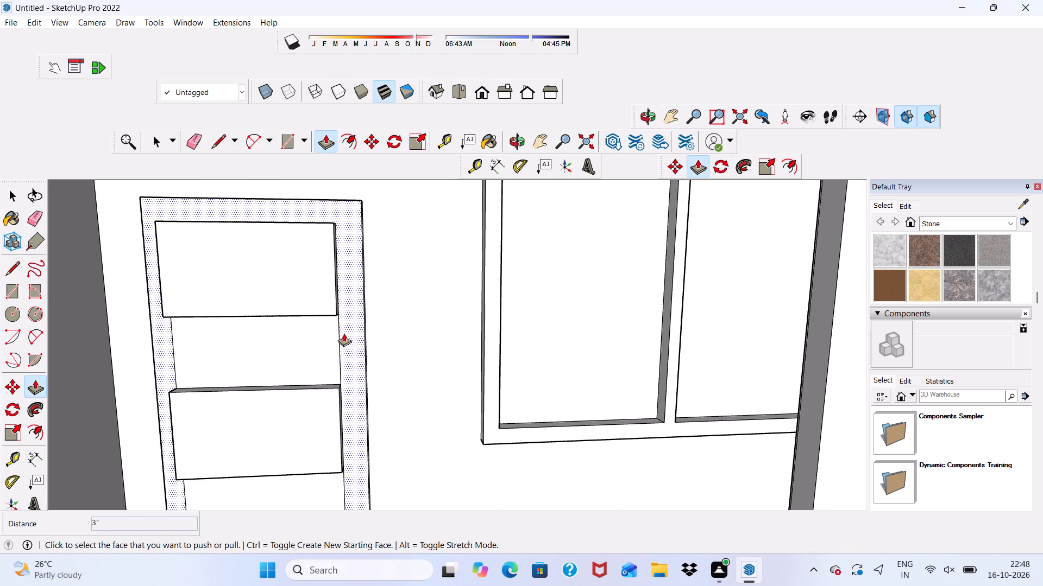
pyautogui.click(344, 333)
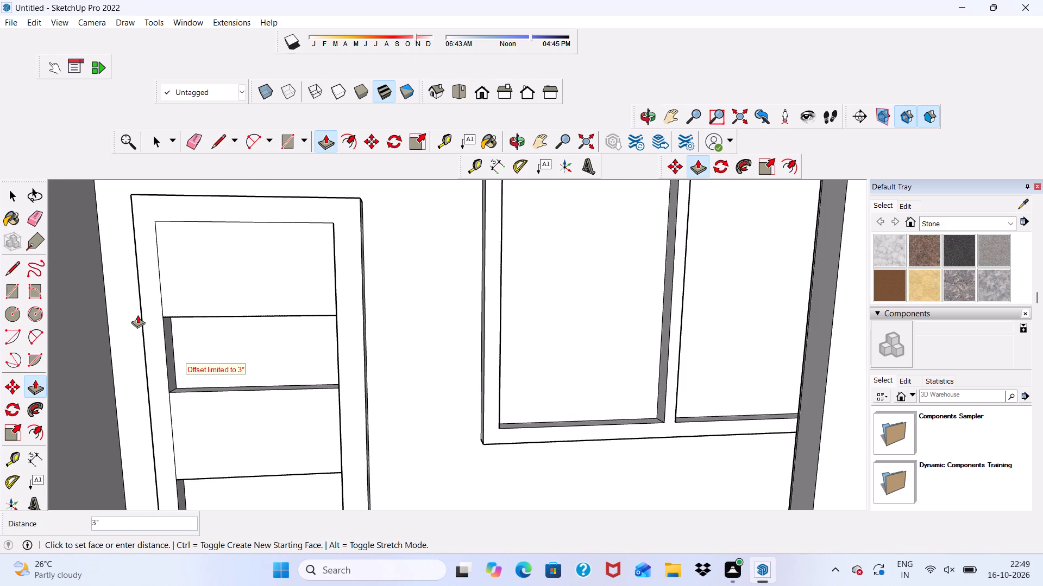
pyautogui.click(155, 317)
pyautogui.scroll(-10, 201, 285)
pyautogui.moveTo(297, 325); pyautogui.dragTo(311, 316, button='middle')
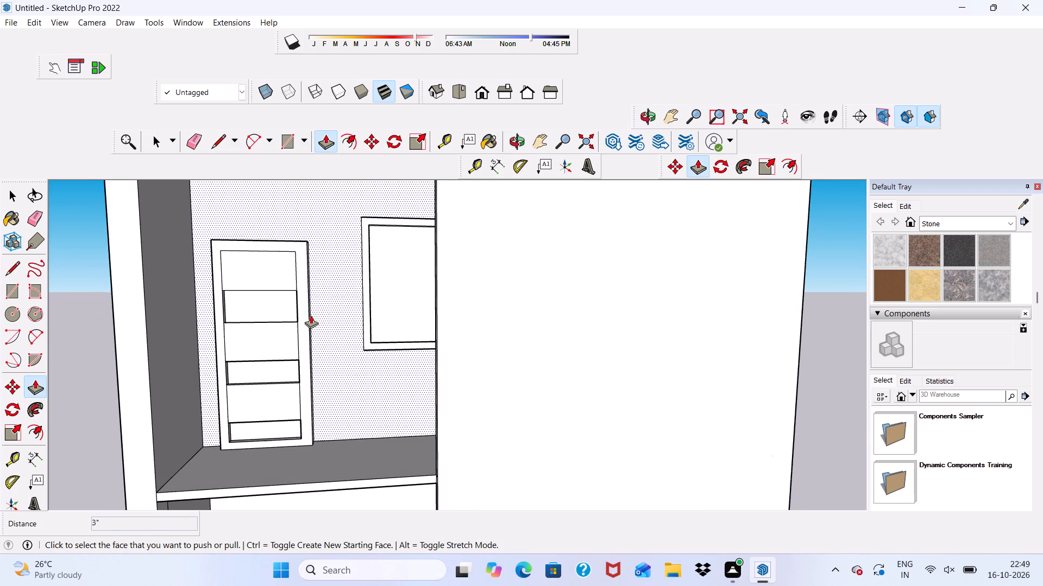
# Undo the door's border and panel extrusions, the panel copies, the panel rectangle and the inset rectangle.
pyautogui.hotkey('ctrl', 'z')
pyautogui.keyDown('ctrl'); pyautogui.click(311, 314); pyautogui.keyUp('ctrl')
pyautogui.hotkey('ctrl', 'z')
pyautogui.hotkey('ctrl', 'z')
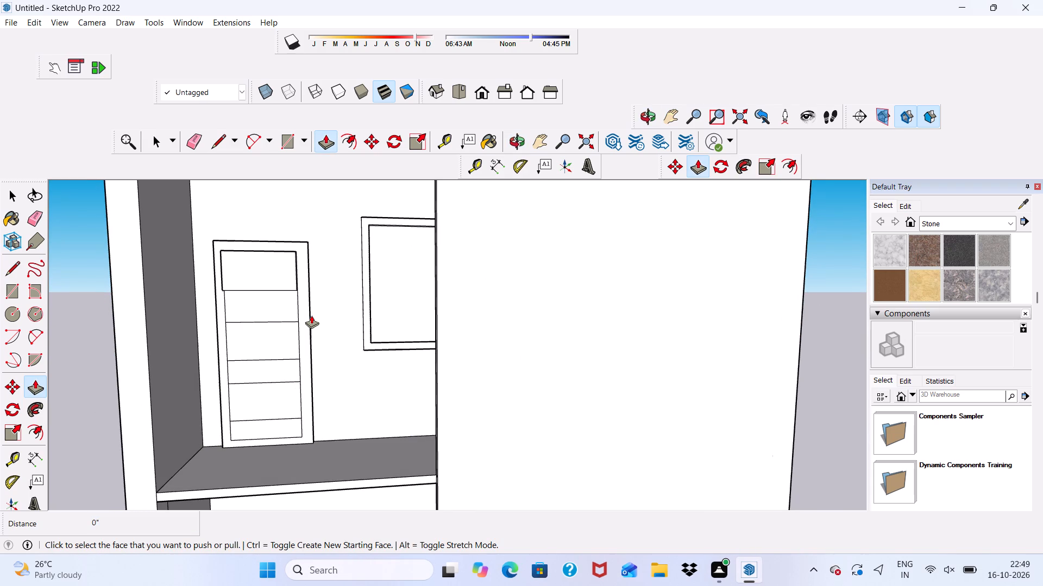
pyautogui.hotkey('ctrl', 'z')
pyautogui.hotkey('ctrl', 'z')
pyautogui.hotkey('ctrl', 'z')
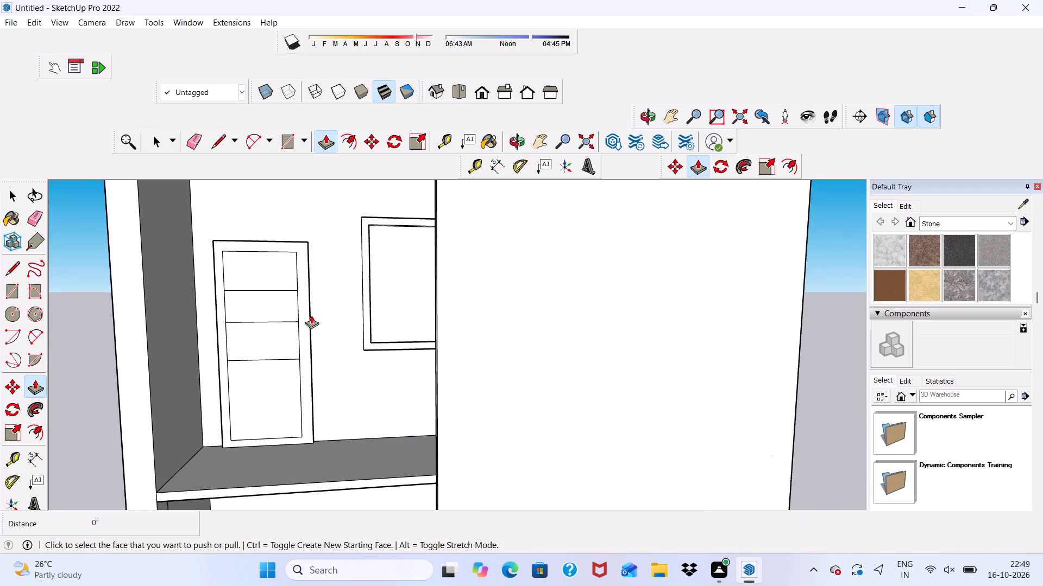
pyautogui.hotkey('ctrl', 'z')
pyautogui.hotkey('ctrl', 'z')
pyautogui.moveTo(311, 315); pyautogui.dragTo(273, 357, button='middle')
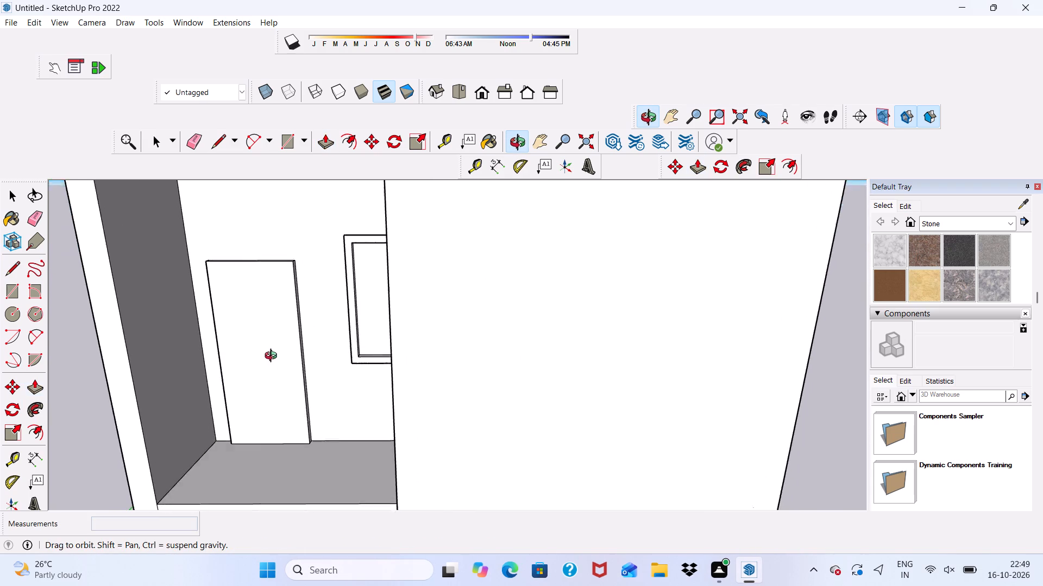
# Examine the plain upstairs door and the framed window beside it from several angles.
pyautogui.moveTo(273, 357); pyautogui.dragTo(245, 377, button='middle')
pyautogui.press('space')
pyautogui.scroll(3, 259, 322)
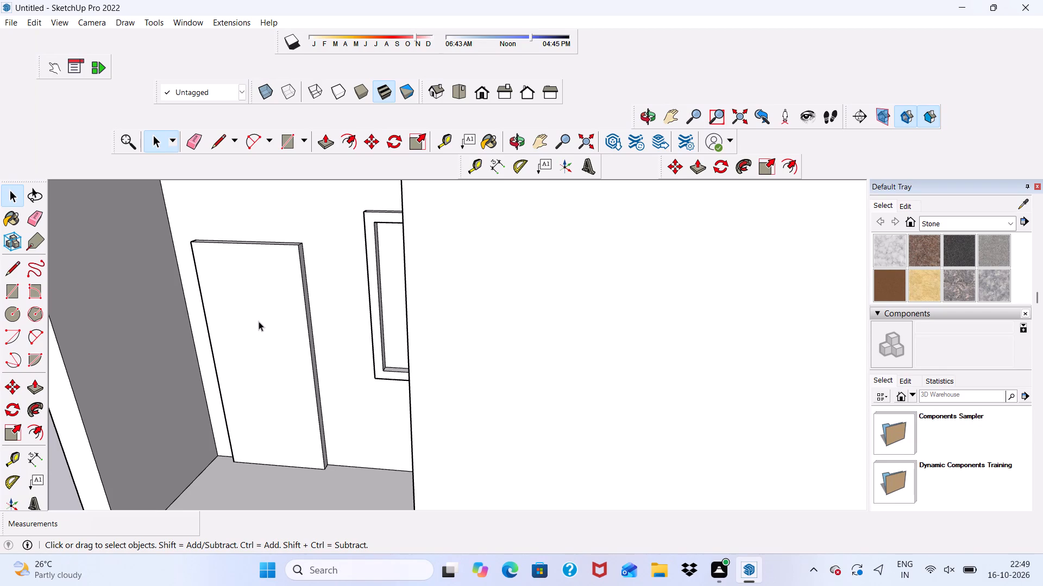
pyautogui.scroll(3, 259, 384)
pyautogui.scroll(6, 280, 335)
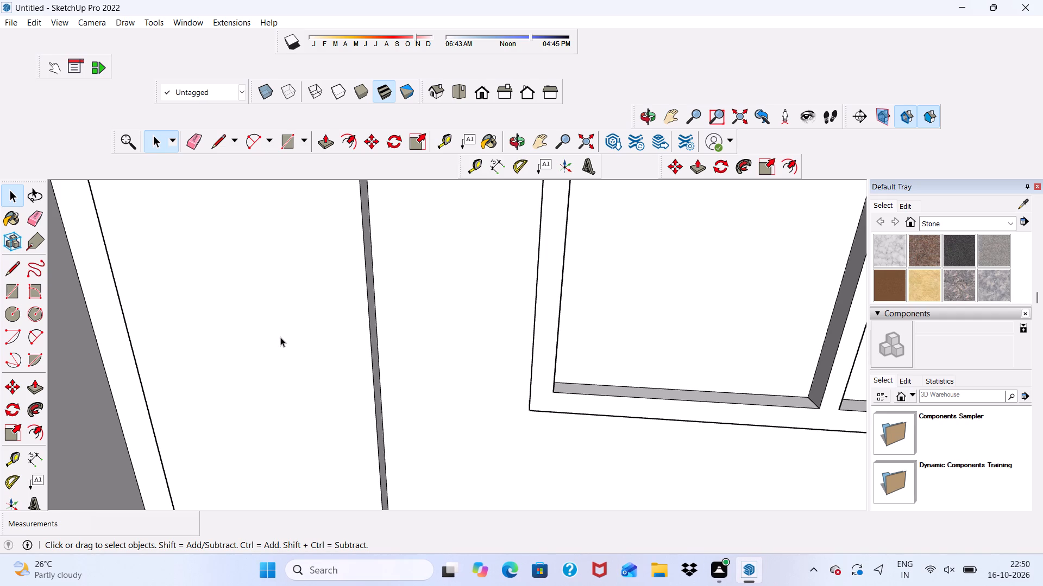
pyautogui.scroll(-1, 222, 585)
pyautogui.scroll(2, 445, 451)
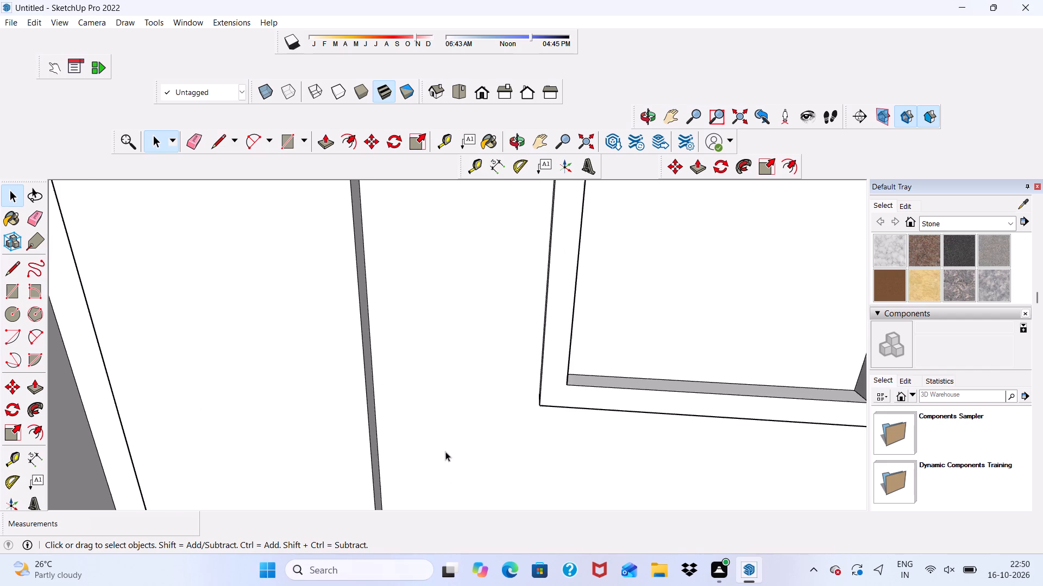
pyautogui.scroll(-6, 438, 457)
pyautogui.scroll(1, 434, 443)
pyautogui.scroll(-6, 434, 443)
pyautogui.scroll(-1, 496, 439)
pyautogui.moveTo(496, 439); pyautogui.dragTo(568, 441, button='middle')
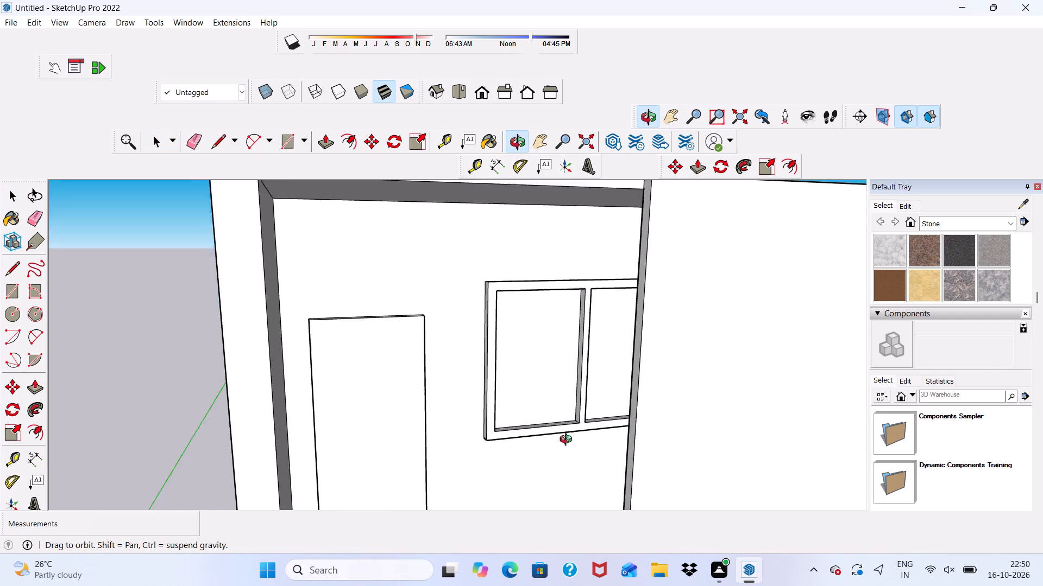
pyautogui.moveTo(568, 441); pyautogui.dragTo(531, 465, button='middle')
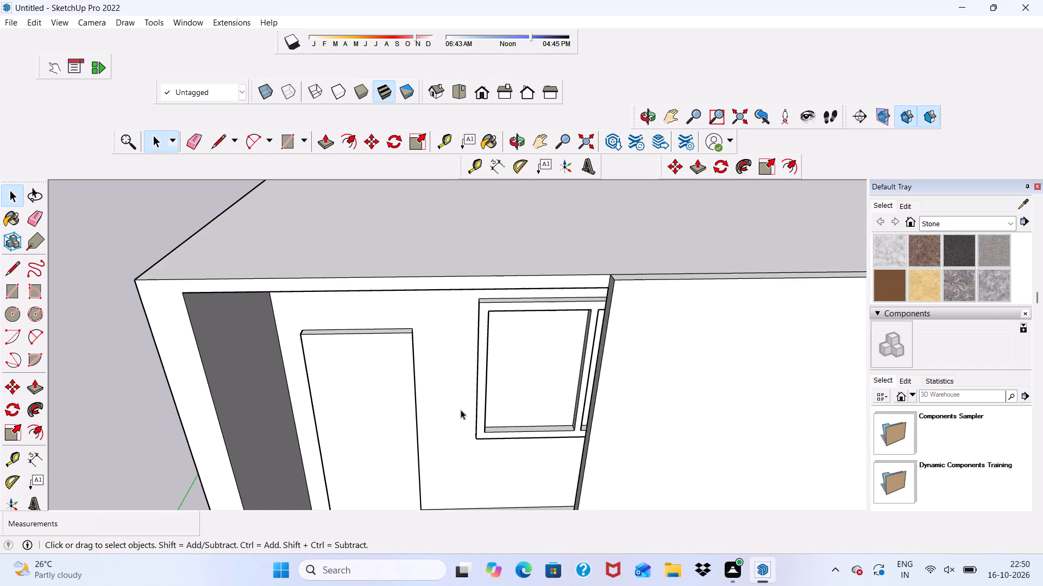
# Draw a rectangle across the full 3' width of the upstairs door, about 1' 10" down from its top edge.
pyautogui.click(290, 142)
pyautogui.scroll(-6, 304, 214)
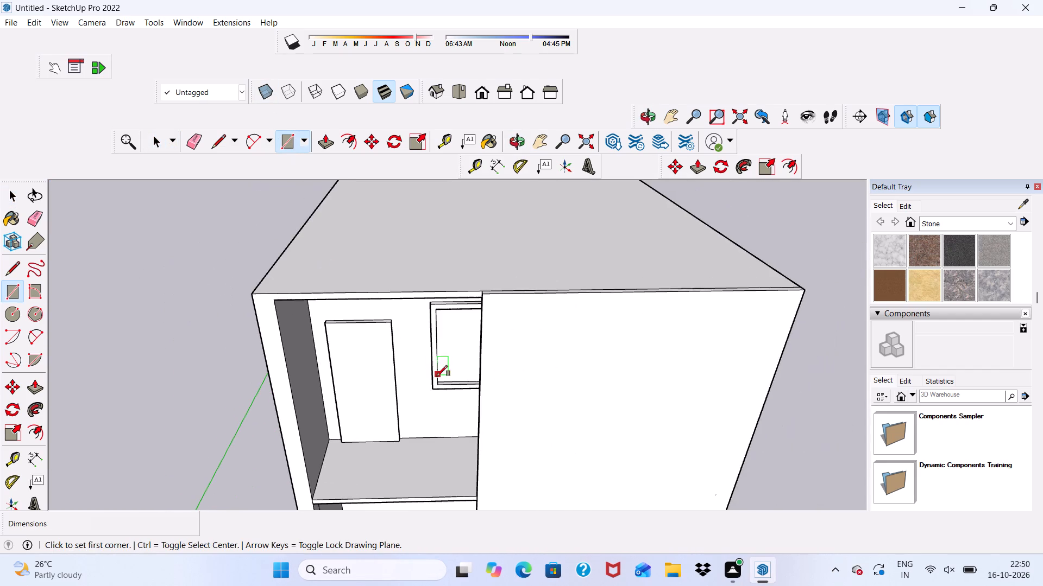
pyautogui.moveTo(435, 391); pyautogui.dragTo(428, 330, button='middle')
pyautogui.scroll(5, 337, 304)
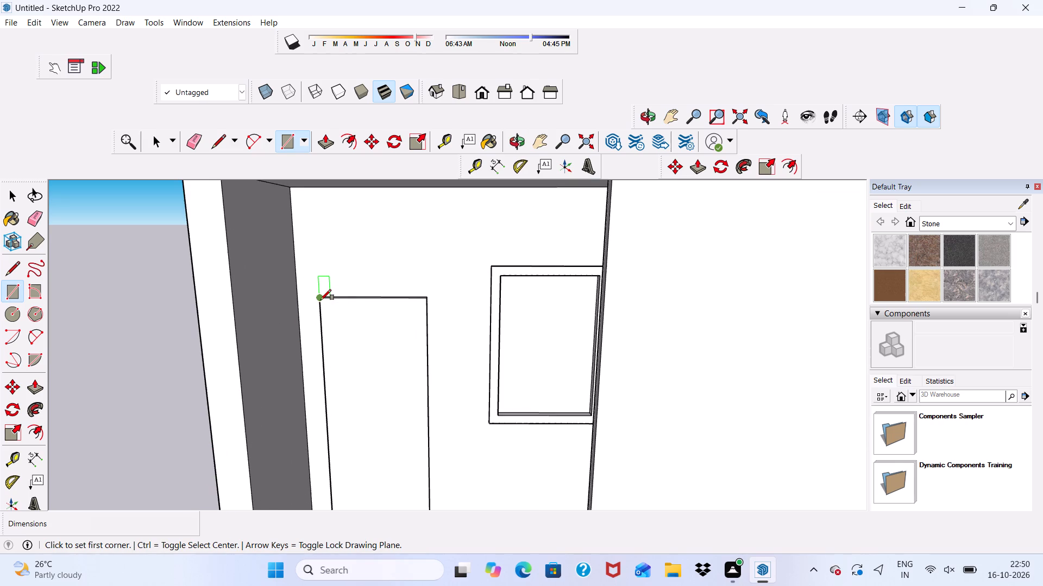
pyautogui.scroll(1, 321, 300)
pyautogui.click(320, 300)
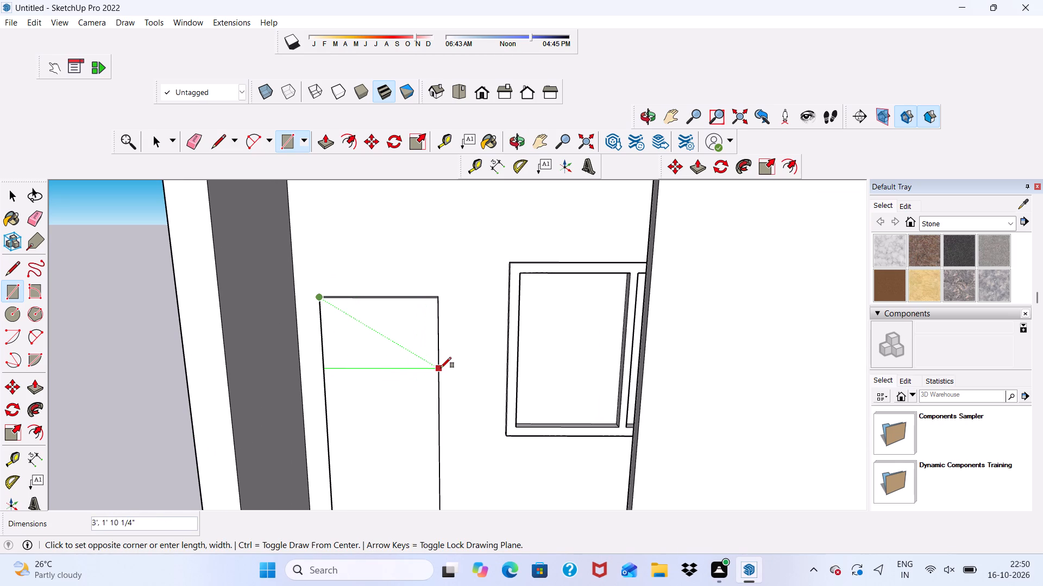
pyautogui.click(441, 368)
pyautogui.press('space')
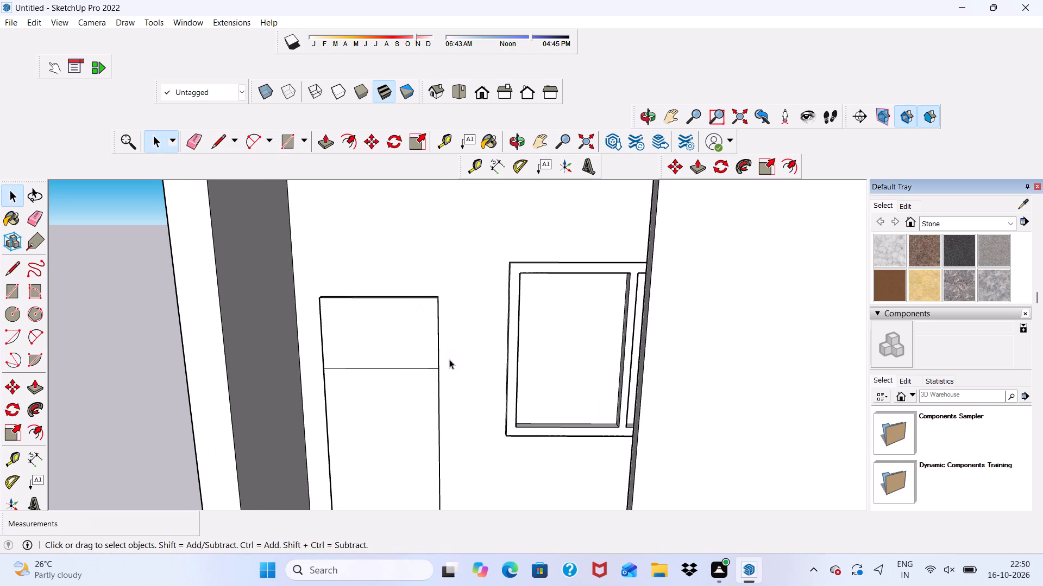
# Copy the door's top panel rectangle straight down twice, spacing each copy about 2' 2" below the previous one.
pyautogui.scroll(3, 368, 339)
pyautogui.doubleClick(368, 338)
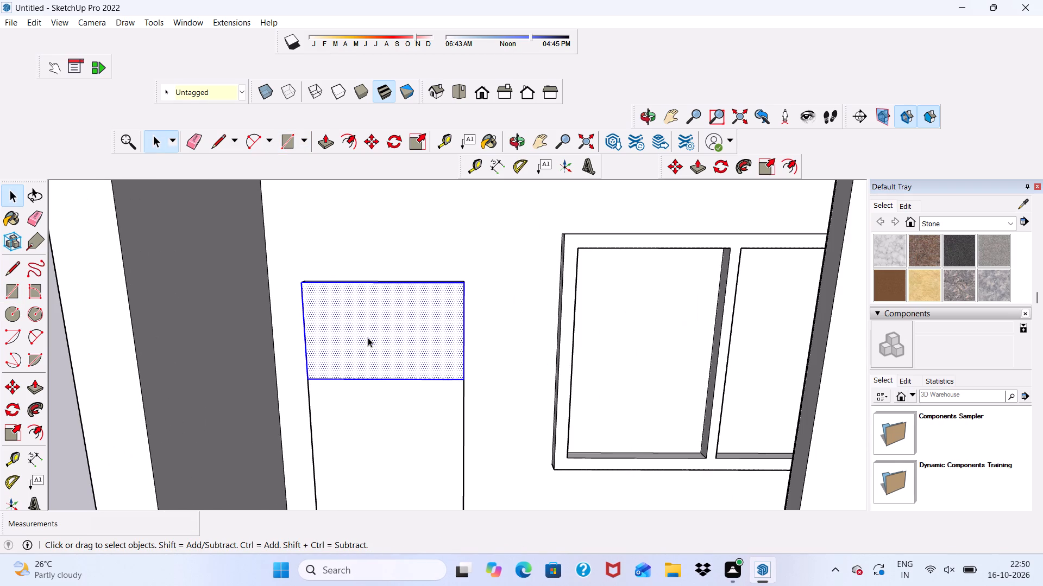
pyautogui.click(367, 140)
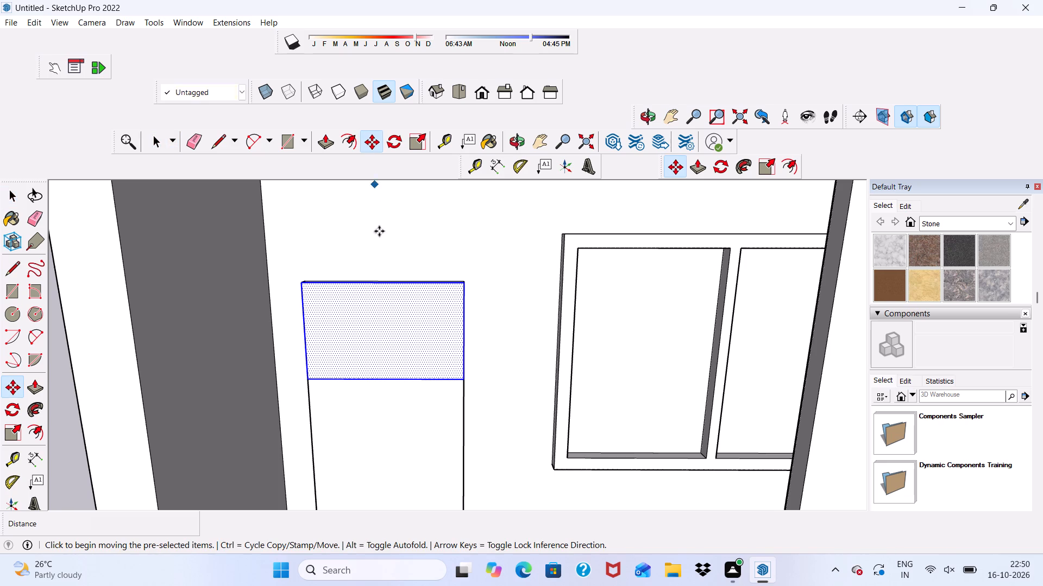
pyautogui.click(381, 367)
pyautogui.scroll(-5, 384, 397)
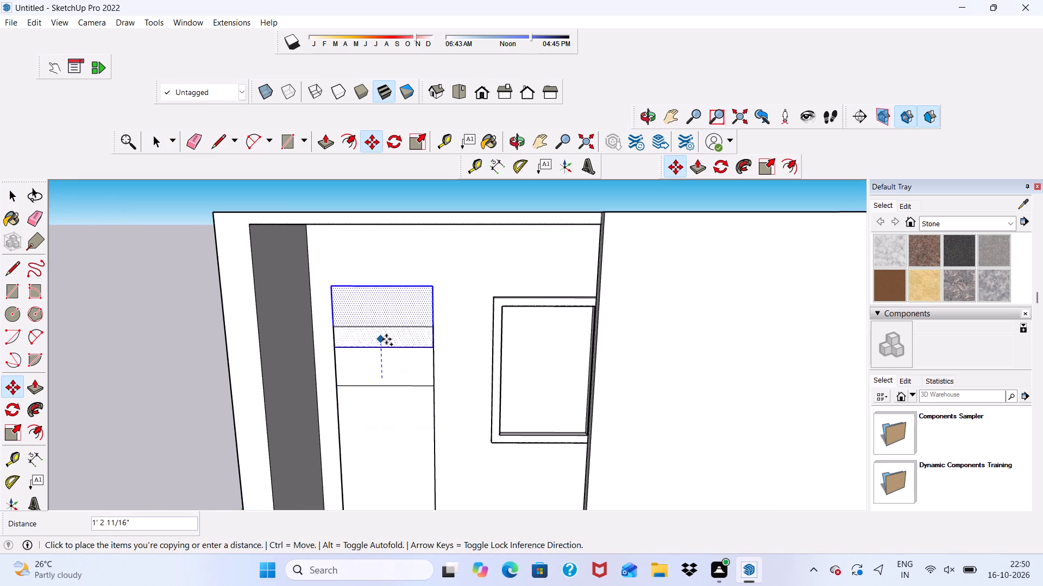
pyautogui.scroll(-4, 387, 365)
pyautogui.scroll(3, 380, 426)
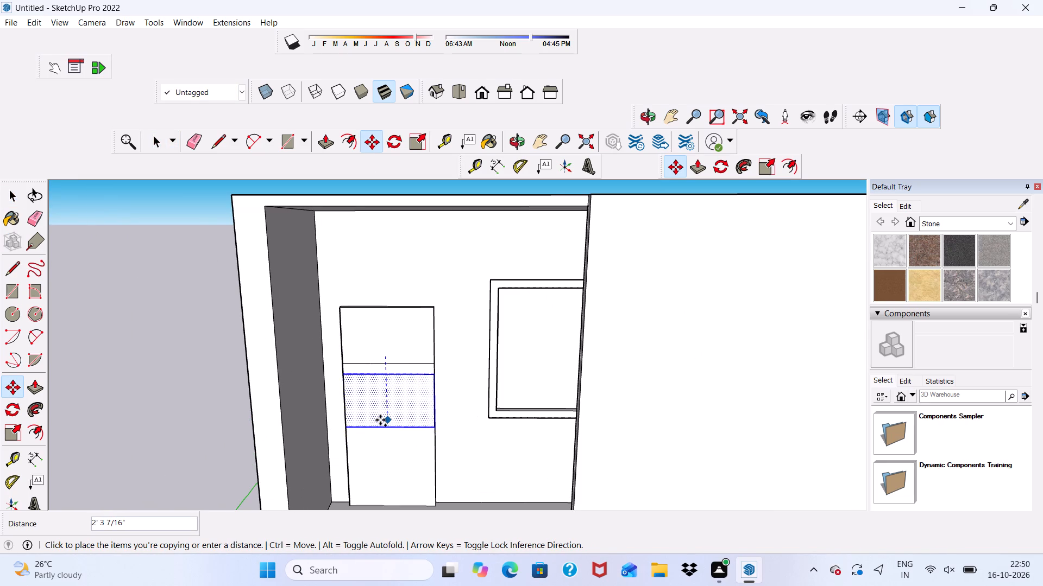
pyautogui.click(381, 418)
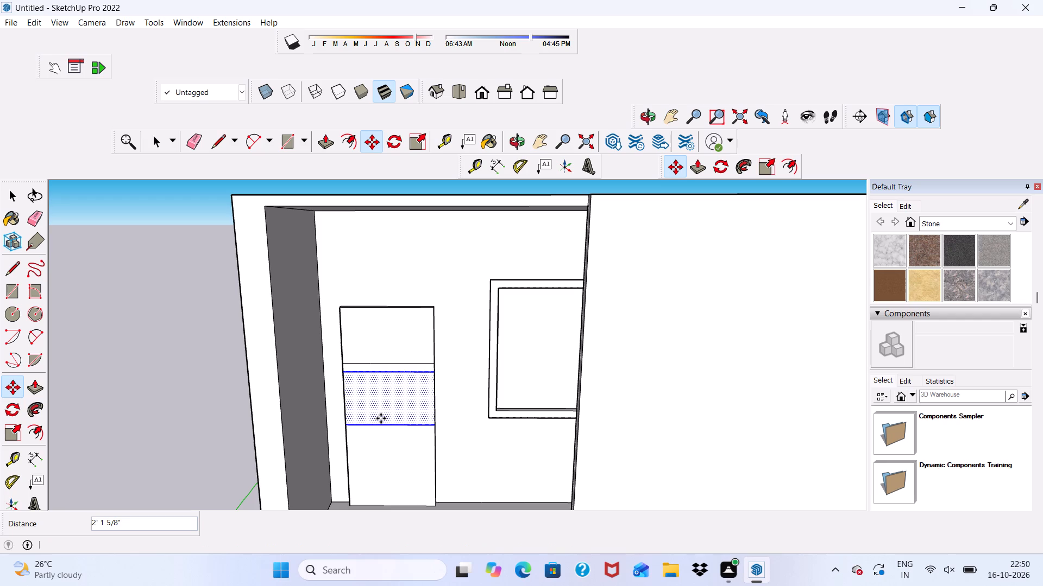
pyautogui.click(381, 418)
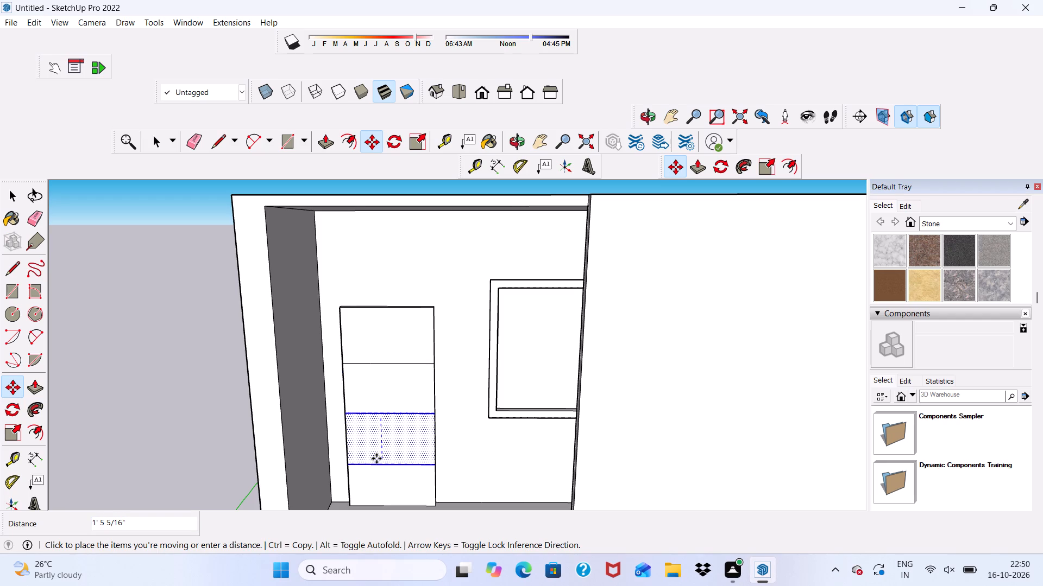
pyautogui.scroll(-3, 376, 458)
pyautogui.scroll(1, 376, 482)
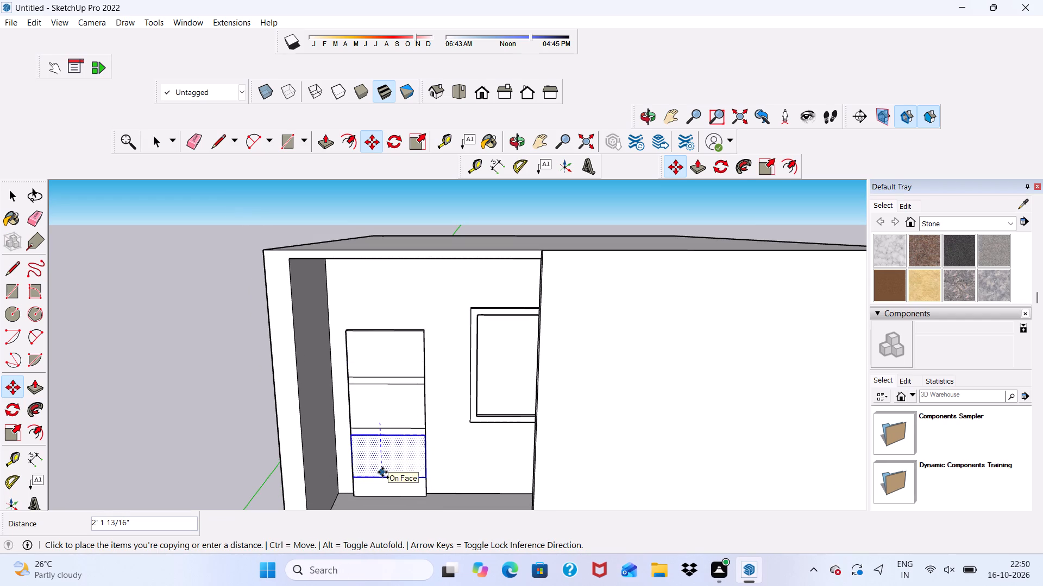
pyautogui.click(382, 472)
pyautogui.scroll(-3, 382, 472)
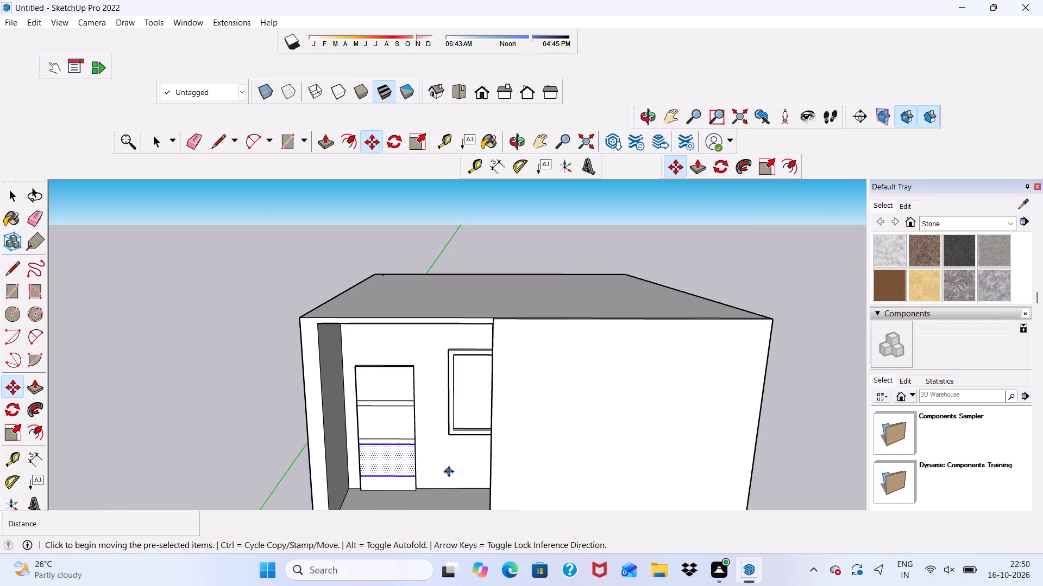
pyautogui.press('space')
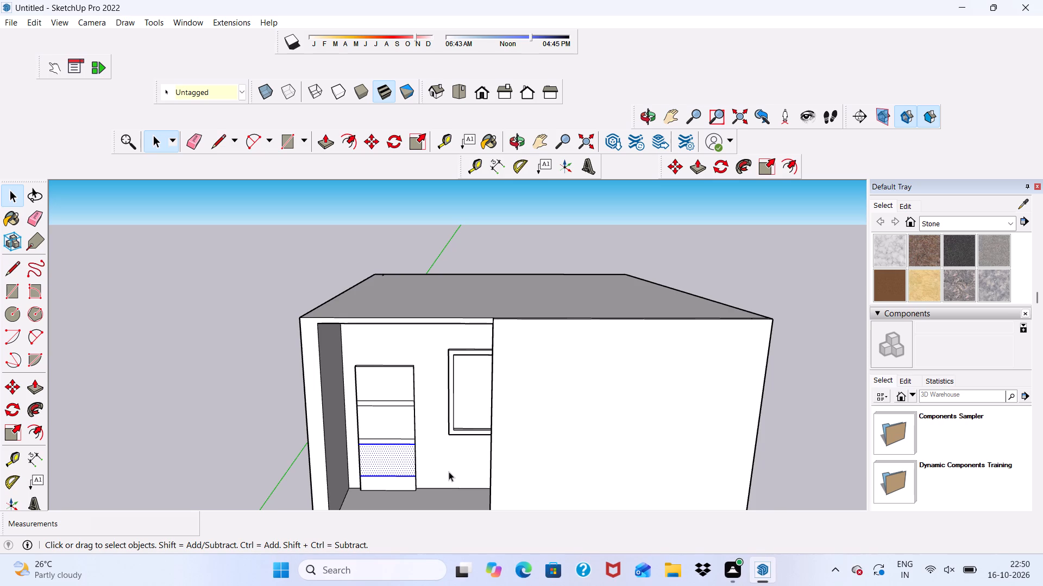
# Extrude the door's bottom panel rectangle 1" outward.
pyautogui.scroll(3, 424, 449)
pyautogui.scroll(-5, 416, 345)
pyautogui.moveTo(409, 461); pyautogui.dragTo(328, 455, button='middle')
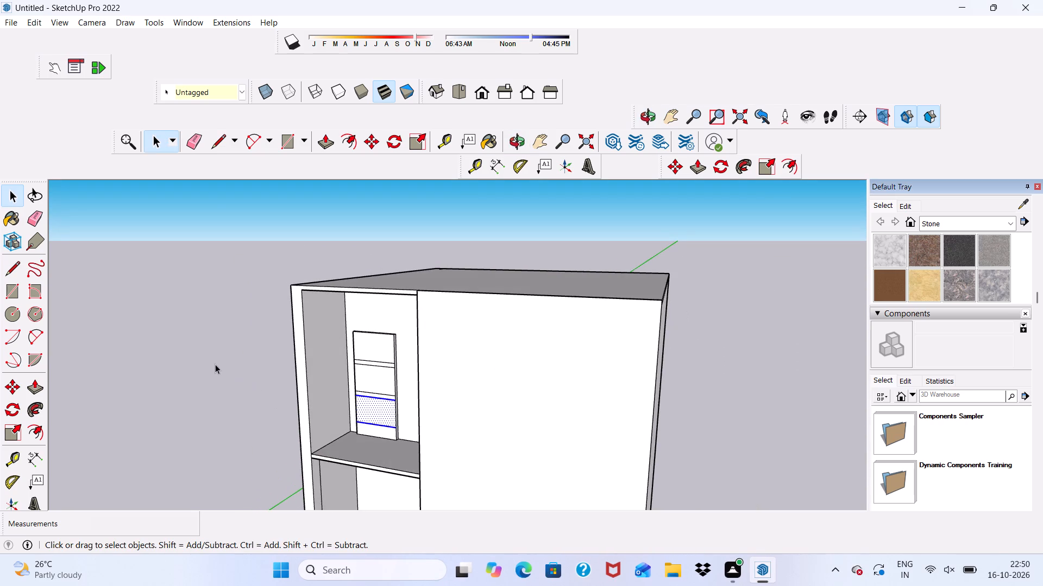
pyautogui.click(215, 364)
pyautogui.scroll(10, 416, 391)
pyautogui.scroll(-4, 299, 406)
pyautogui.moveTo(298, 407); pyautogui.dragTo(388, 408, button='middle')
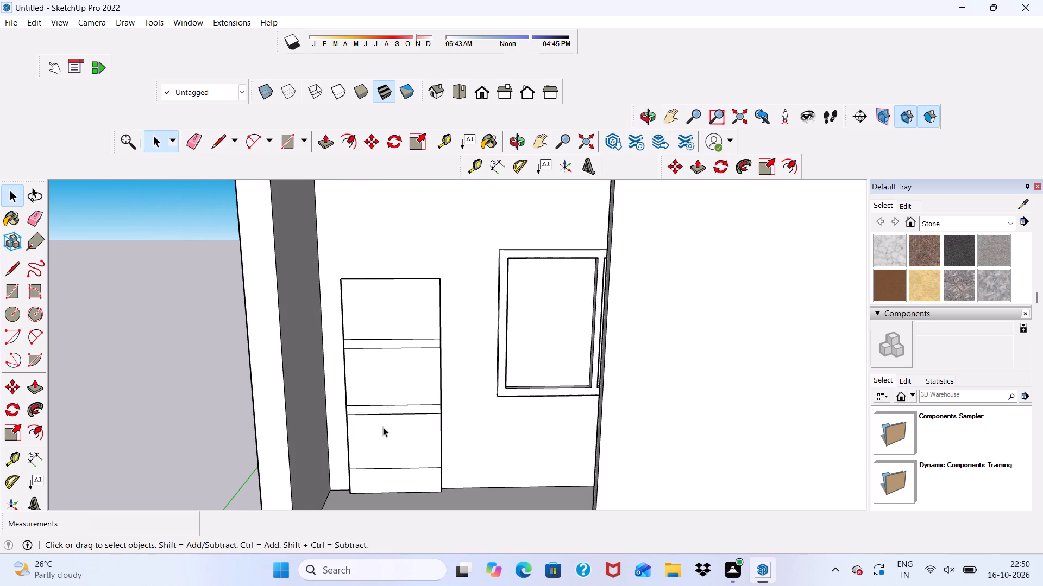
pyautogui.scroll(1, 376, 439)
pyautogui.click(376, 439)
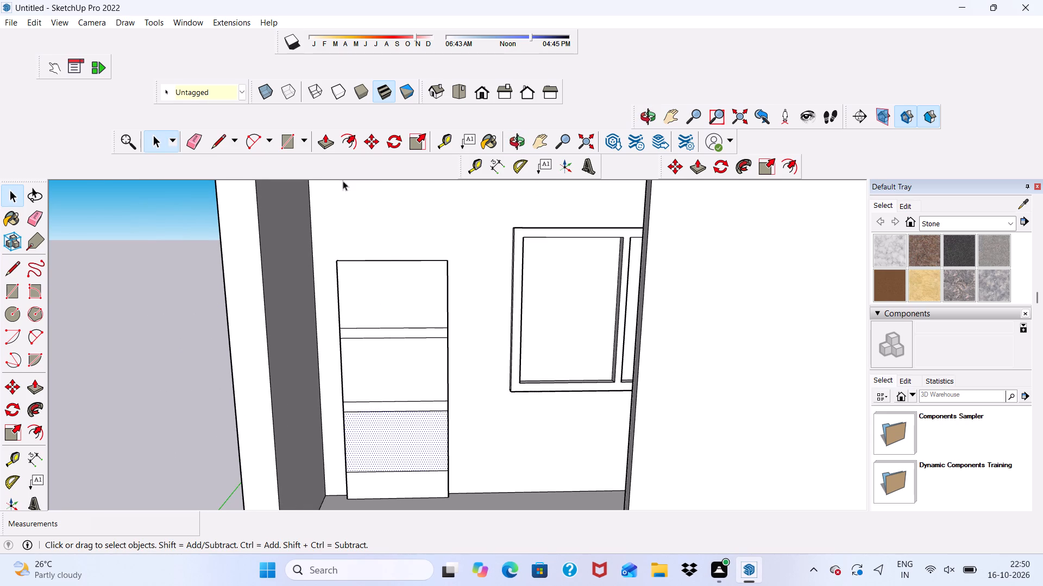
pyautogui.click(328, 144)
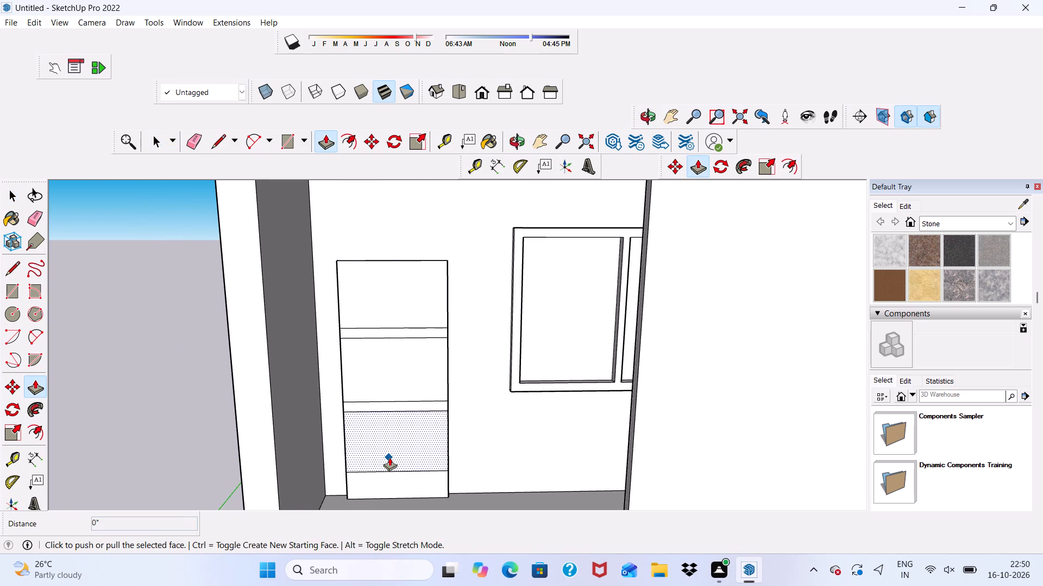
pyautogui.click(389, 457)
pyautogui.press('1')
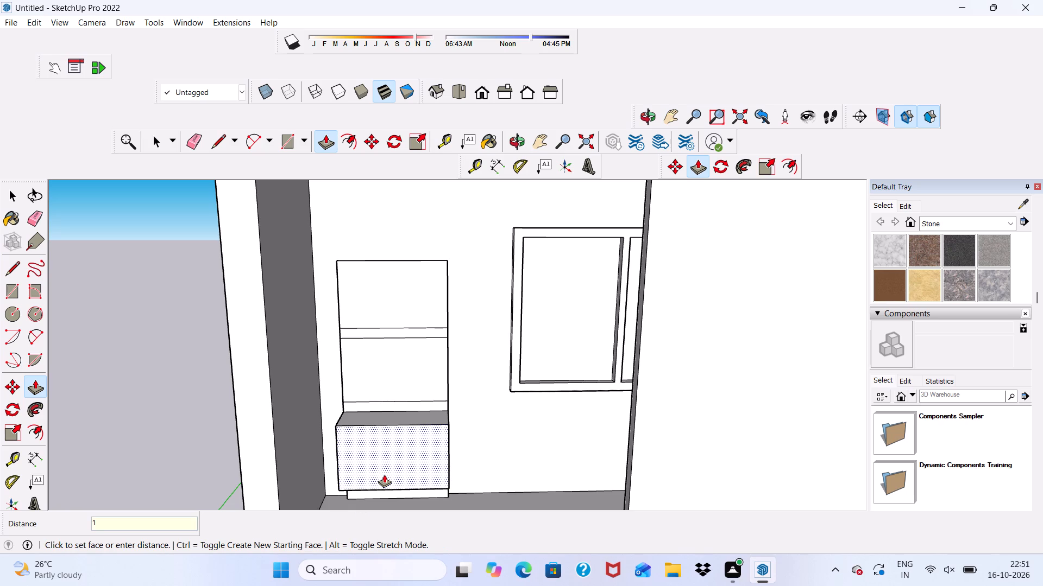
pyautogui.hotkey('shift', '"')
pyautogui.press('Return')
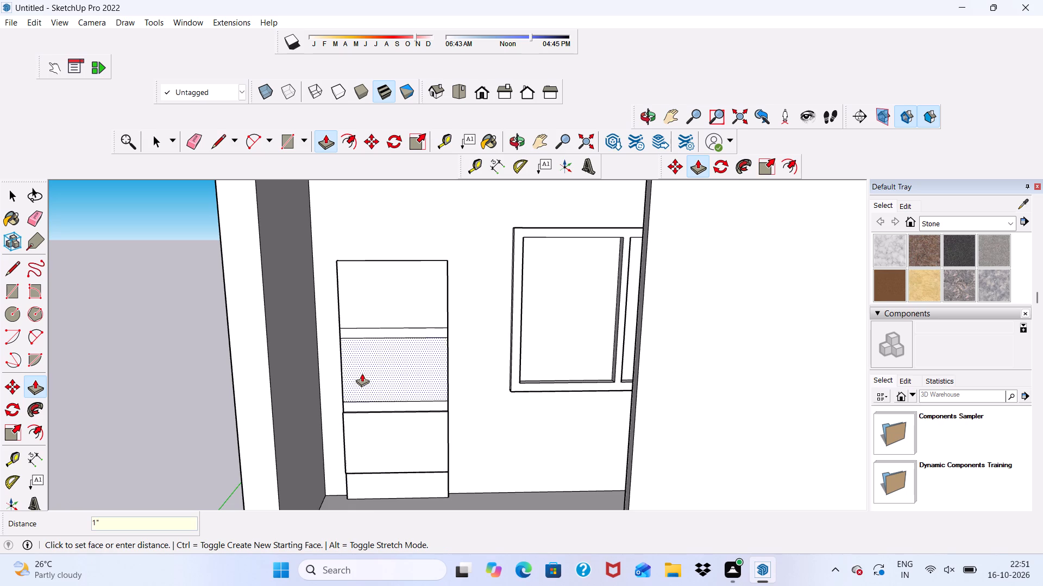
# Extrude the door's middle and top panel rectangles 1" outward.
pyautogui.scroll(5, 361, 373)
pyautogui.click(363, 375)
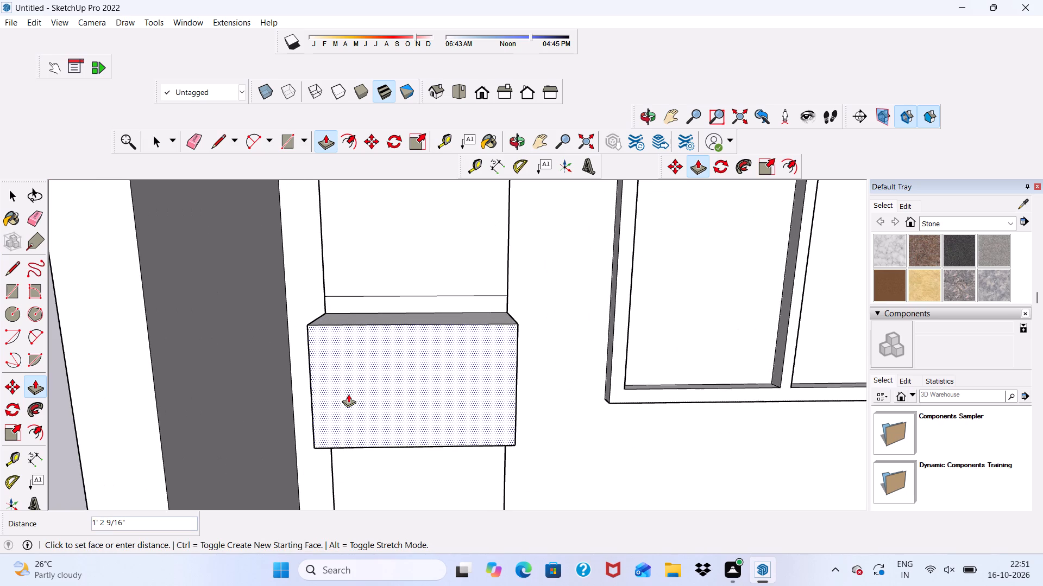
pyautogui.write('1"')
pyautogui.press('Return')
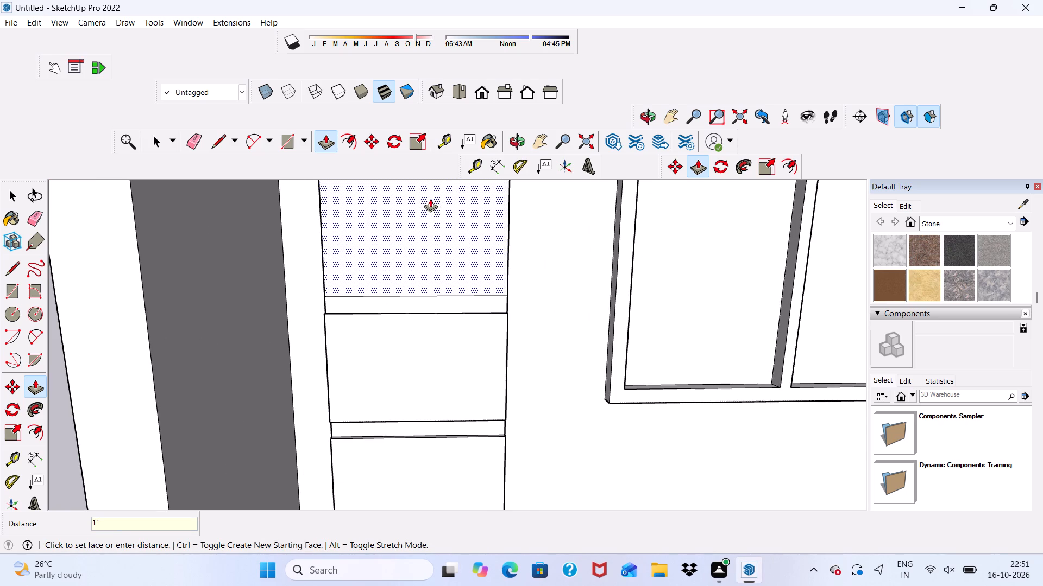
pyautogui.scroll(3, 430, 199)
pyautogui.click(426, 232)
pyautogui.write('1"')
pyautogui.press('Return')
pyautogui.press('space')
# Examine the three raised panels on the upstairs door from an angle.
pyautogui.scroll(-6, 424, 252)
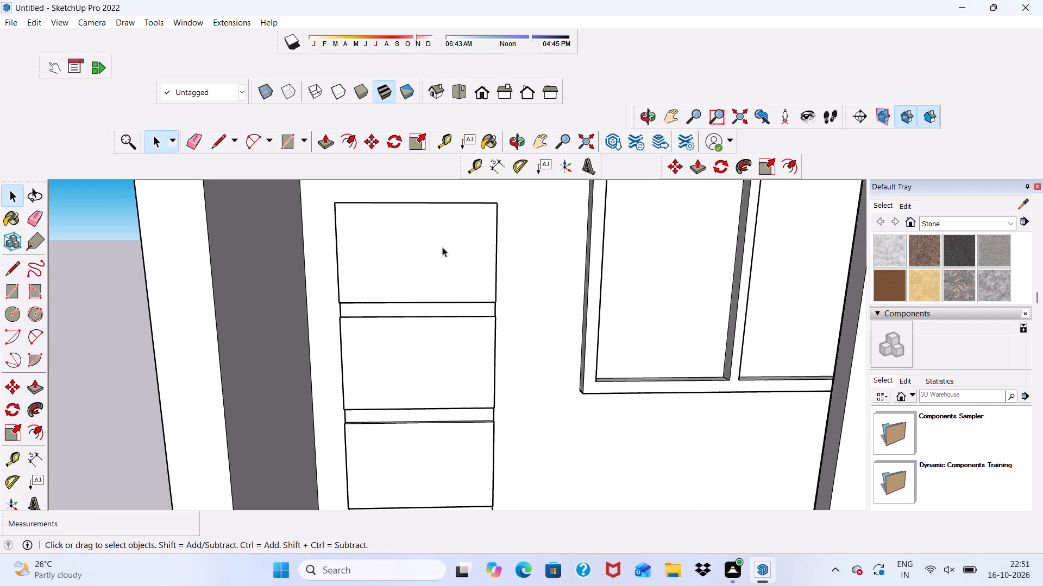
pyautogui.scroll(-5, 442, 247)
pyautogui.moveTo(441, 298); pyautogui.dragTo(380, 335, button='middle')
pyautogui.scroll(4, 411, 304)
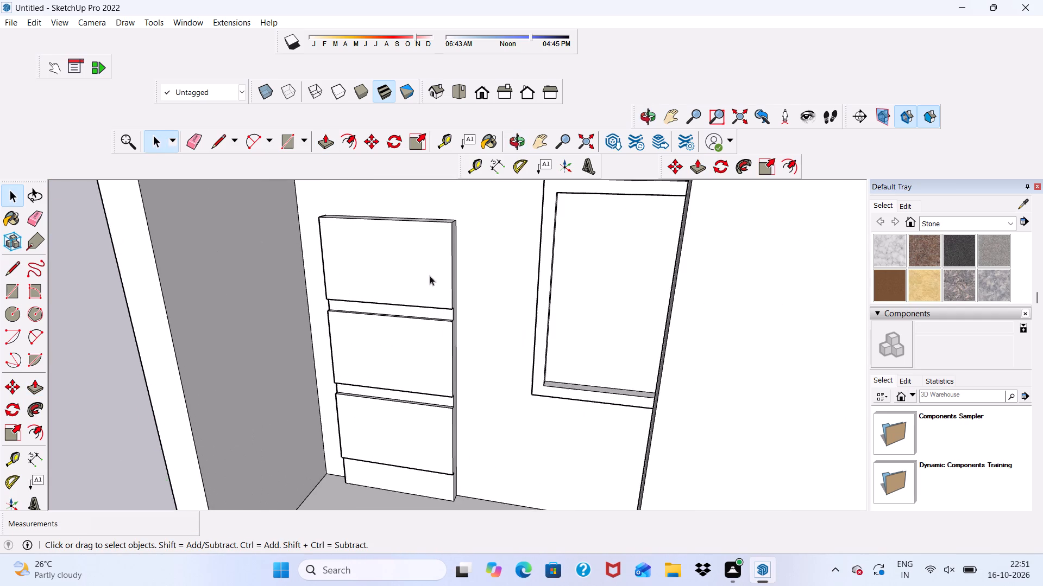
pyautogui.scroll(-2, 438, 258)
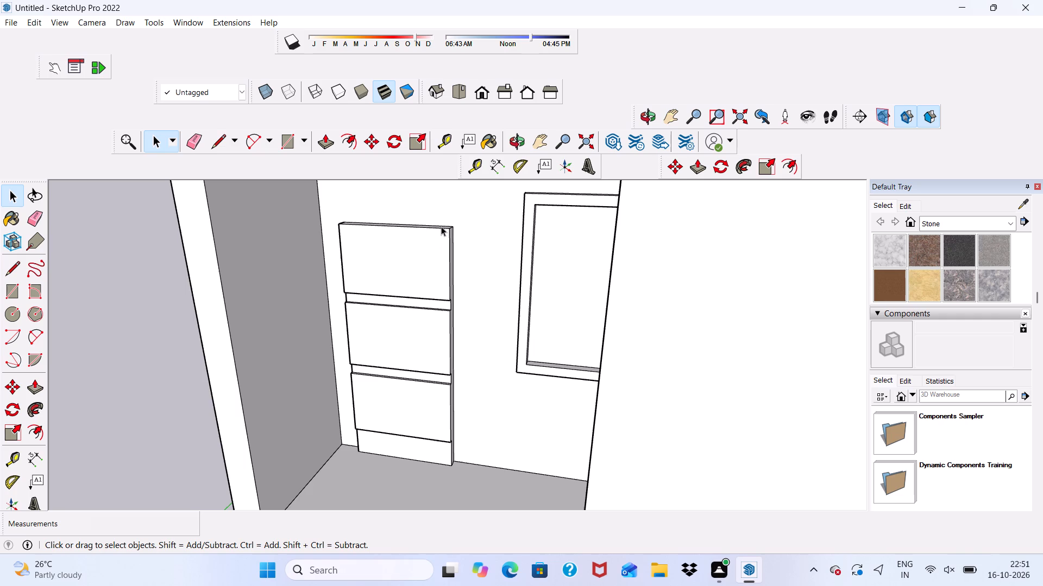
pyautogui.scroll(1, 441, 226)
pyautogui.scroll(-5, 414, 572)
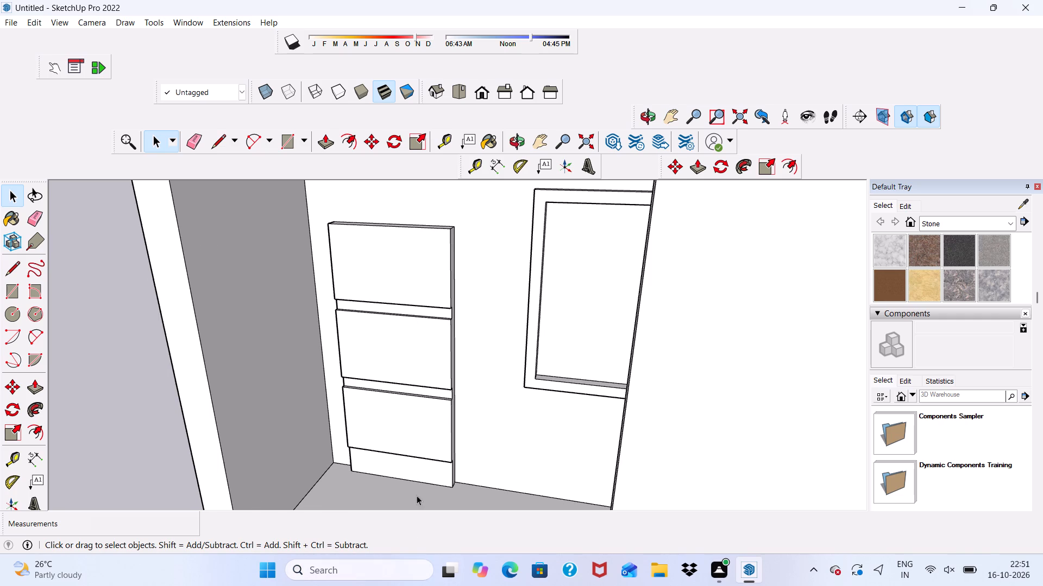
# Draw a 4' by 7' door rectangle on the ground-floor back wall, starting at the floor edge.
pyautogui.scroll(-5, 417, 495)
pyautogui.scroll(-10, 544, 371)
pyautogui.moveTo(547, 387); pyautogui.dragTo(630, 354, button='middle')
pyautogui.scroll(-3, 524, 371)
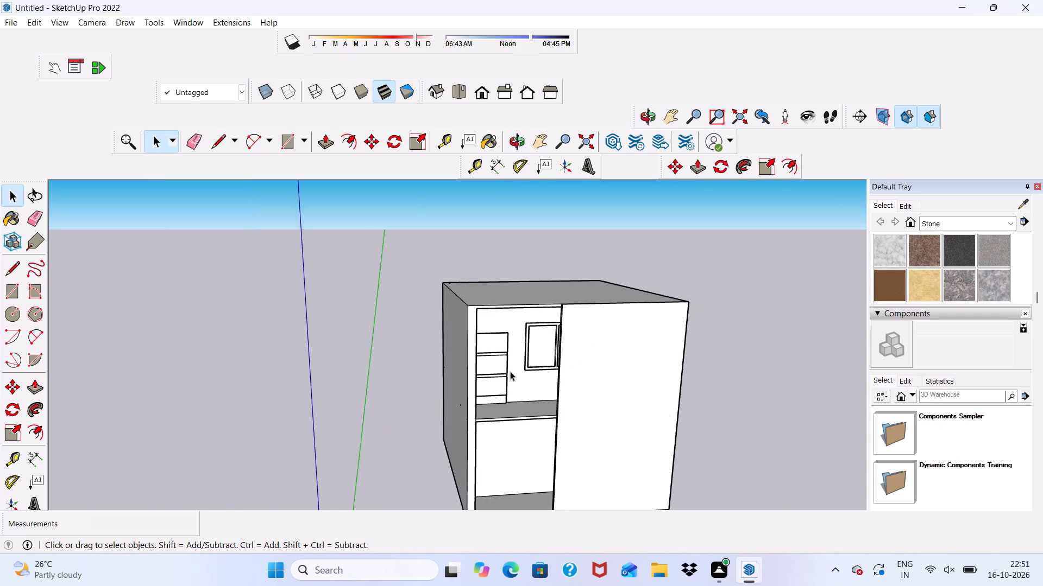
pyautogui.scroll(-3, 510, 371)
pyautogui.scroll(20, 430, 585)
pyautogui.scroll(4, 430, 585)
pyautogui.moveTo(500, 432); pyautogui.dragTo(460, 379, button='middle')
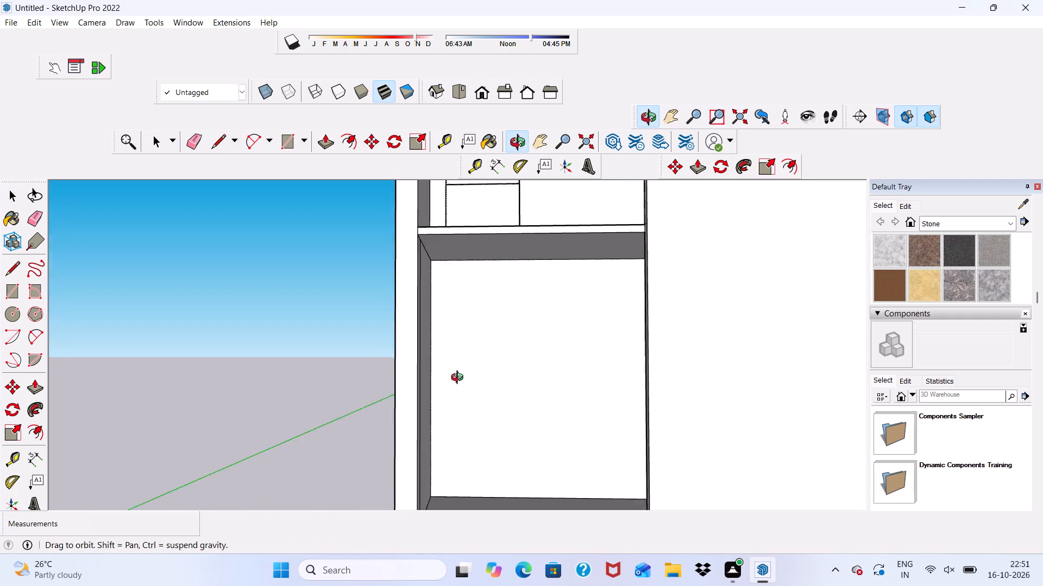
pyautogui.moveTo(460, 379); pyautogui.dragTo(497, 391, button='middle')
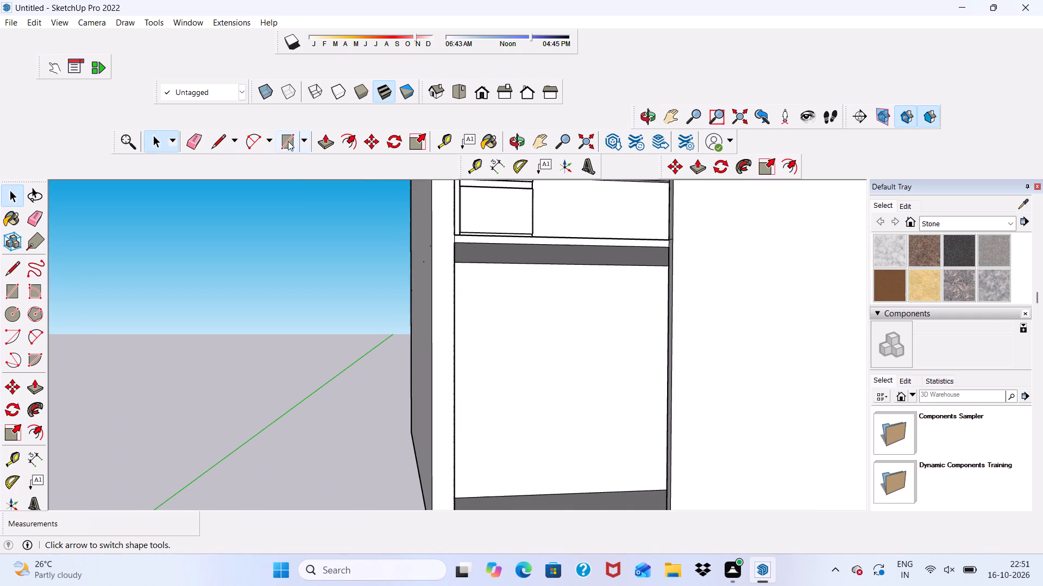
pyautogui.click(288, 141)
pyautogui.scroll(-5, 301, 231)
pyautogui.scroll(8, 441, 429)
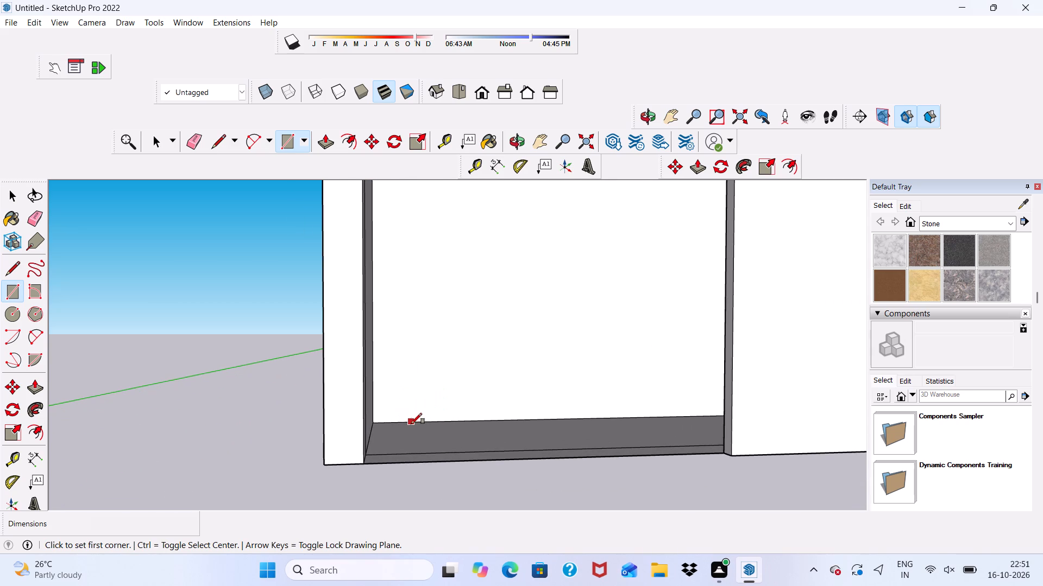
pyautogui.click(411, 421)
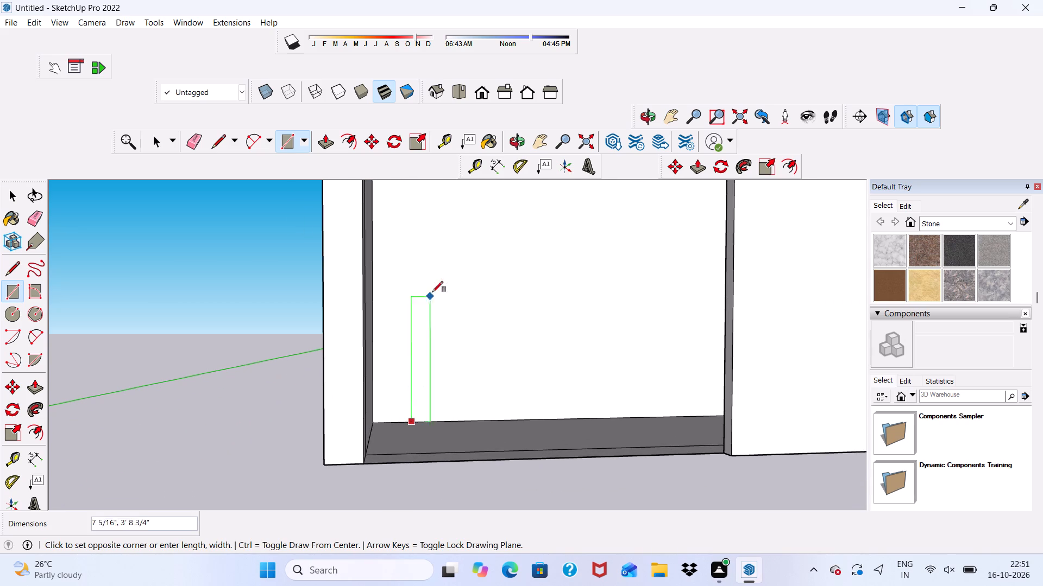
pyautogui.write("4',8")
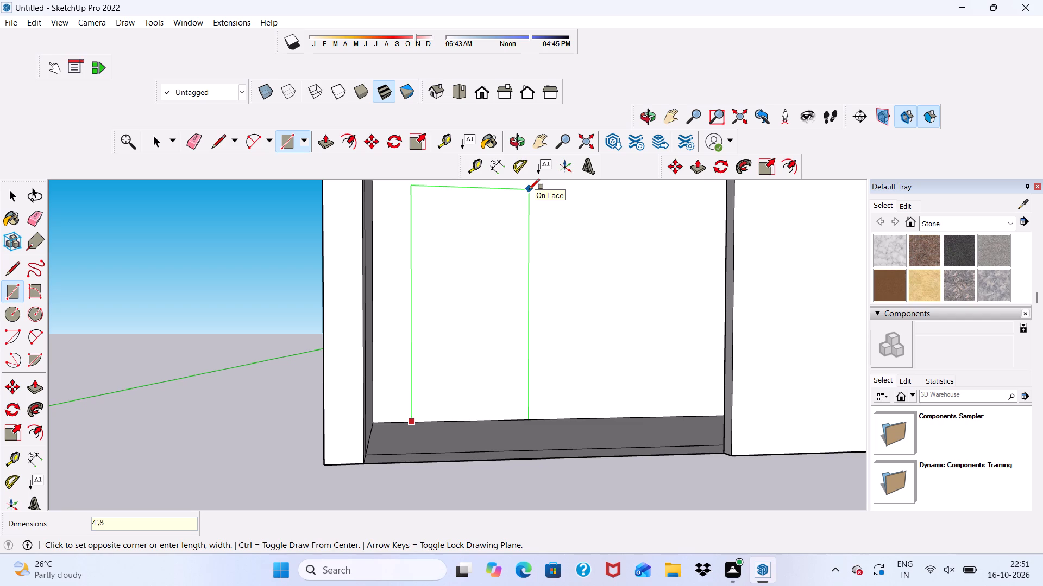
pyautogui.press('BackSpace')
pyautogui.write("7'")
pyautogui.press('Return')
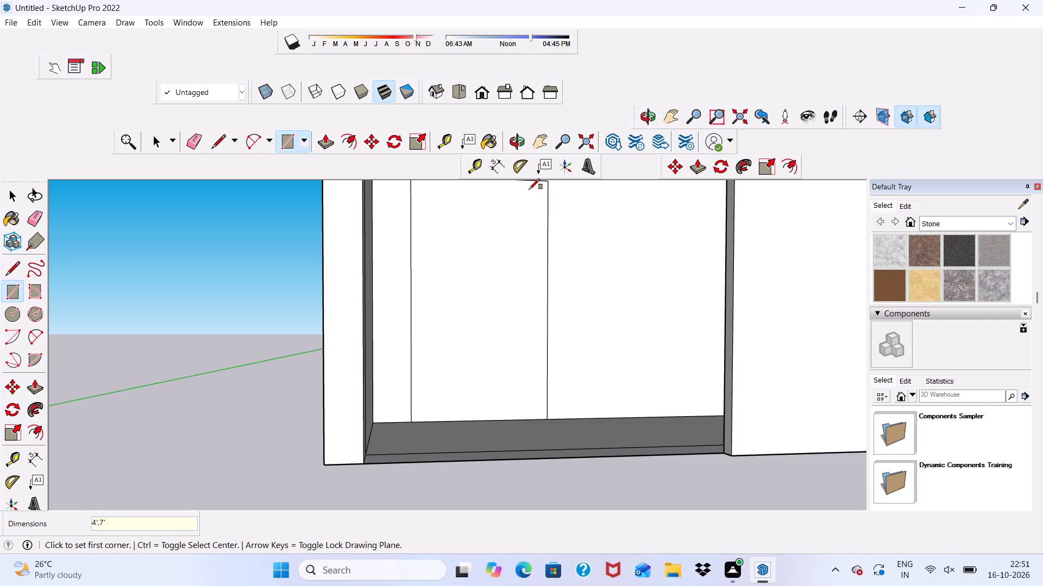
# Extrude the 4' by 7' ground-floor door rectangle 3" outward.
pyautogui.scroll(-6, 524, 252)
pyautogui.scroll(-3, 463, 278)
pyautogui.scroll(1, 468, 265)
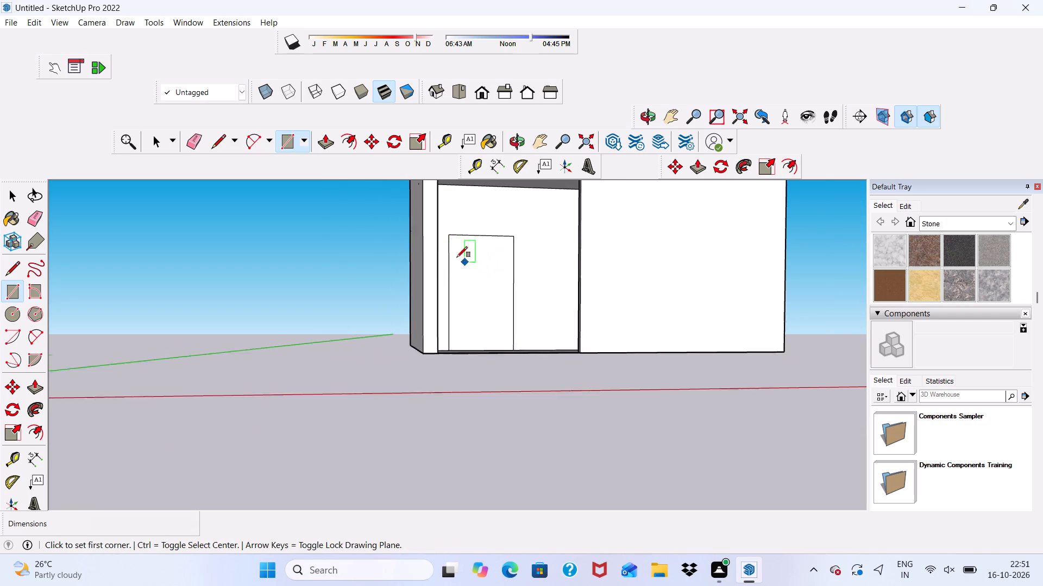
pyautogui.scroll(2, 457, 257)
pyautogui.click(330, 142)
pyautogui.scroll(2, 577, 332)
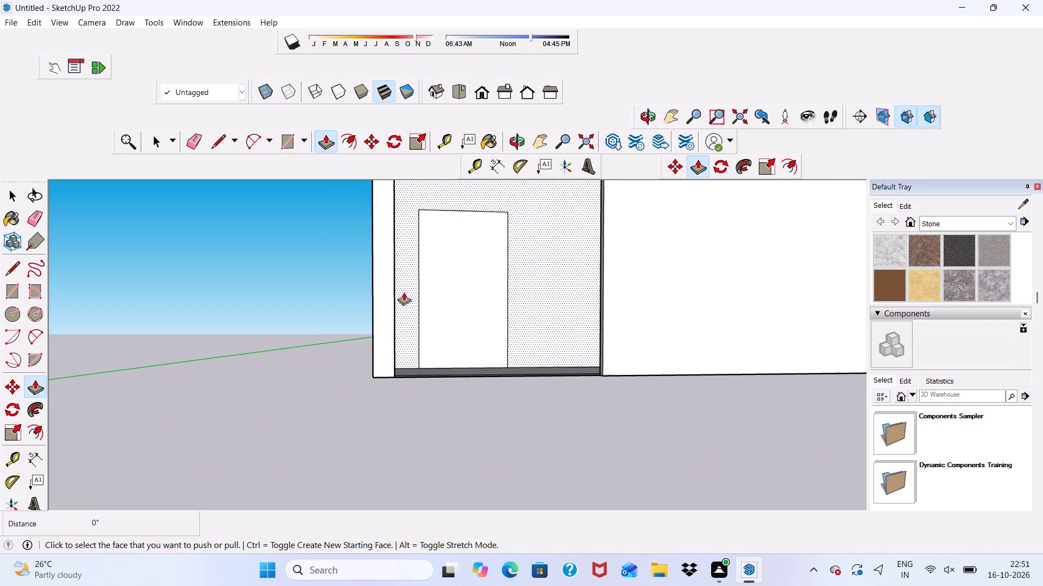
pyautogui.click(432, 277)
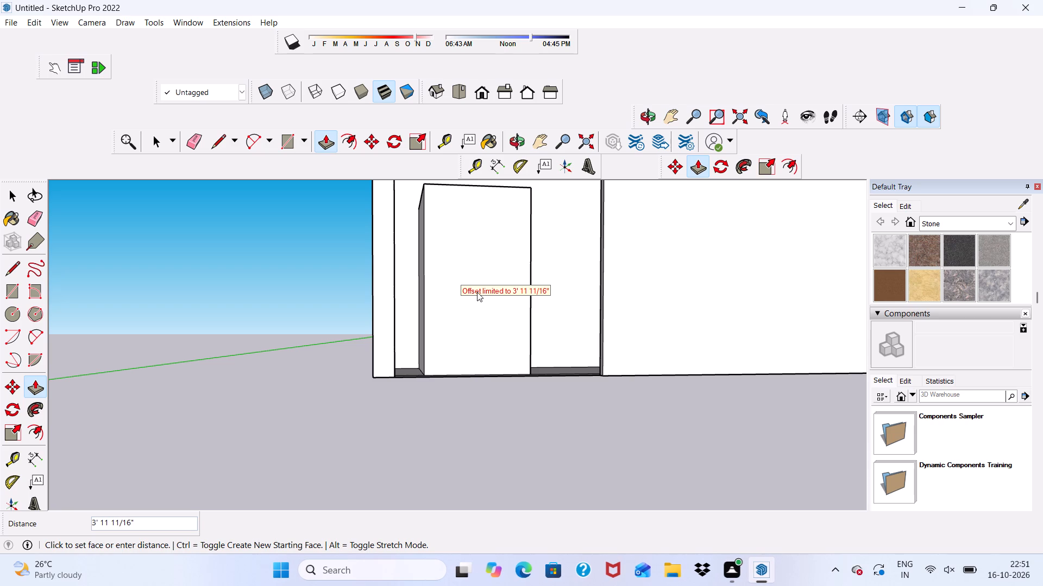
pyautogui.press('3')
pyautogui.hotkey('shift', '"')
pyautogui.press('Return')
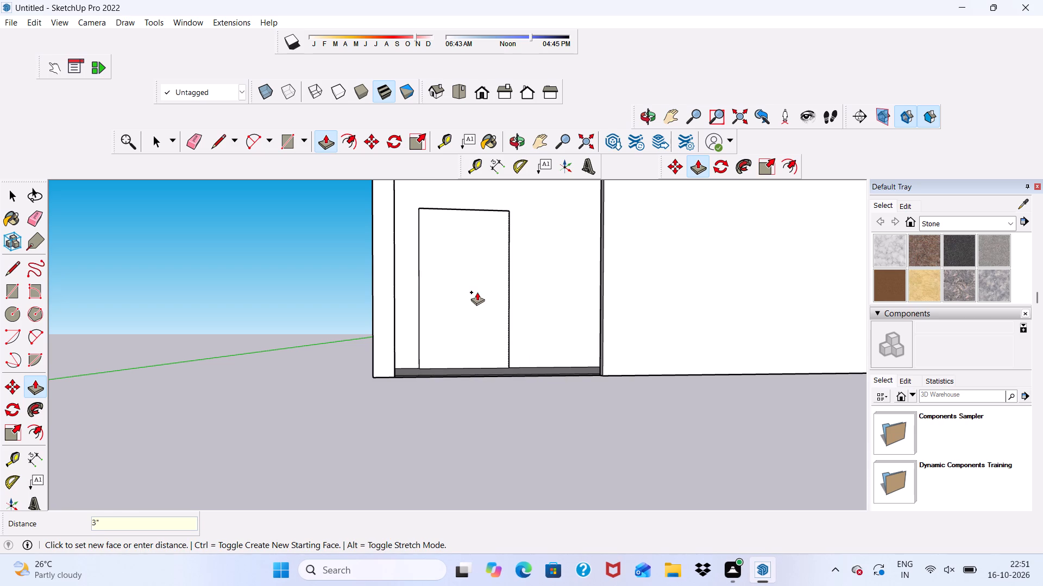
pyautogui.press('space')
# Examine the ground-floor door's size and proportions against the wall and the upstairs door.
pyautogui.scroll(4, 468, 292)
pyautogui.scroll(-3, 476, 268)
pyautogui.moveTo(476, 268); pyautogui.dragTo(453, 303, button='middle')
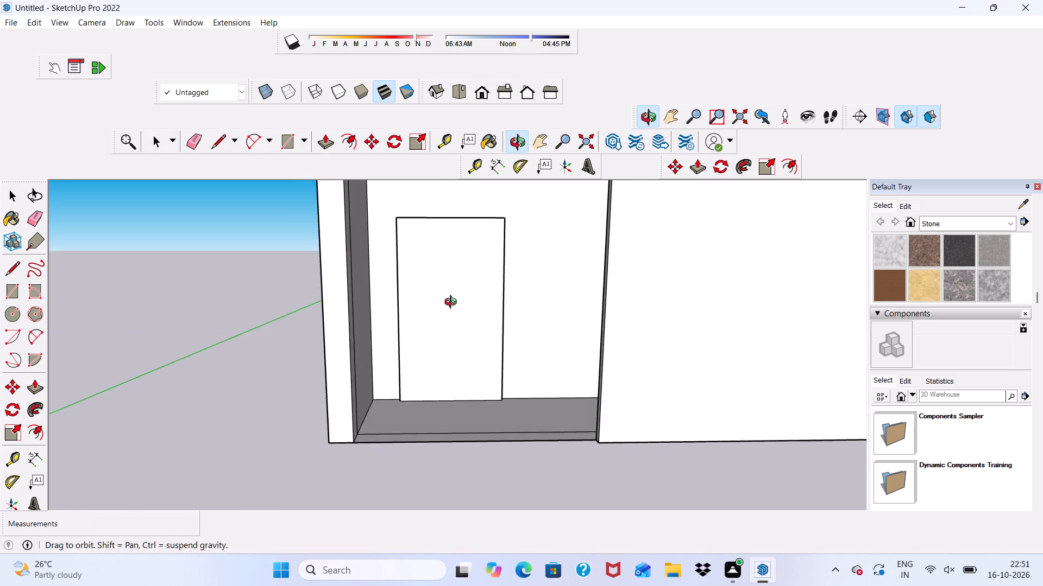
pyautogui.moveTo(453, 303); pyautogui.dragTo(419, 374, button='middle')
pyautogui.scroll(5, 431, 278)
pyautogui.scroll(-13, 432, 275)
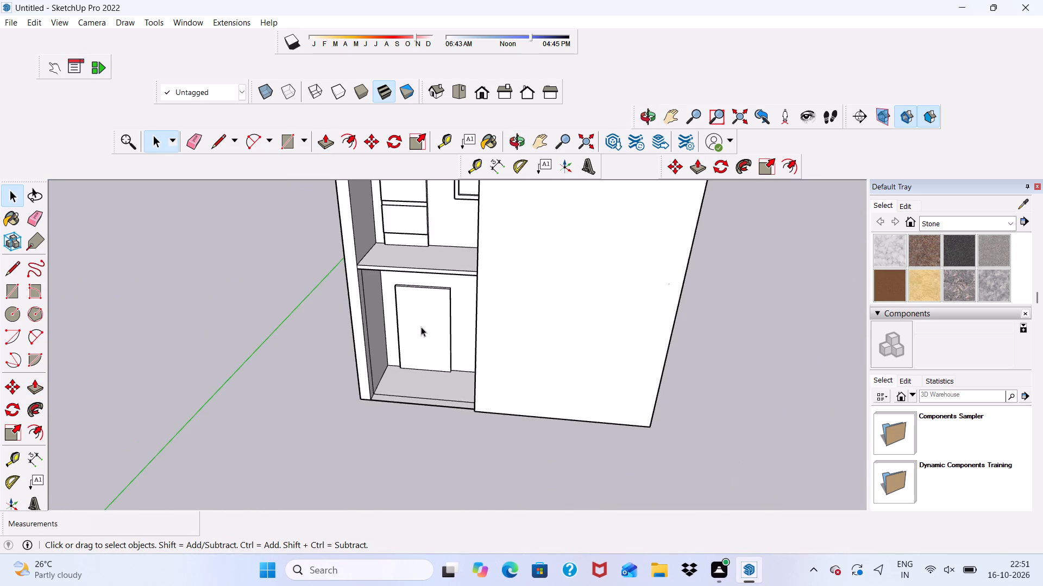
pyautogui.moveTo(421, 327); pyautogui.dragTo(442, 243, button='middle')
pyautogui.scroll(1, 467, 217)
pyautogui.scroll(-6, 443, 195)
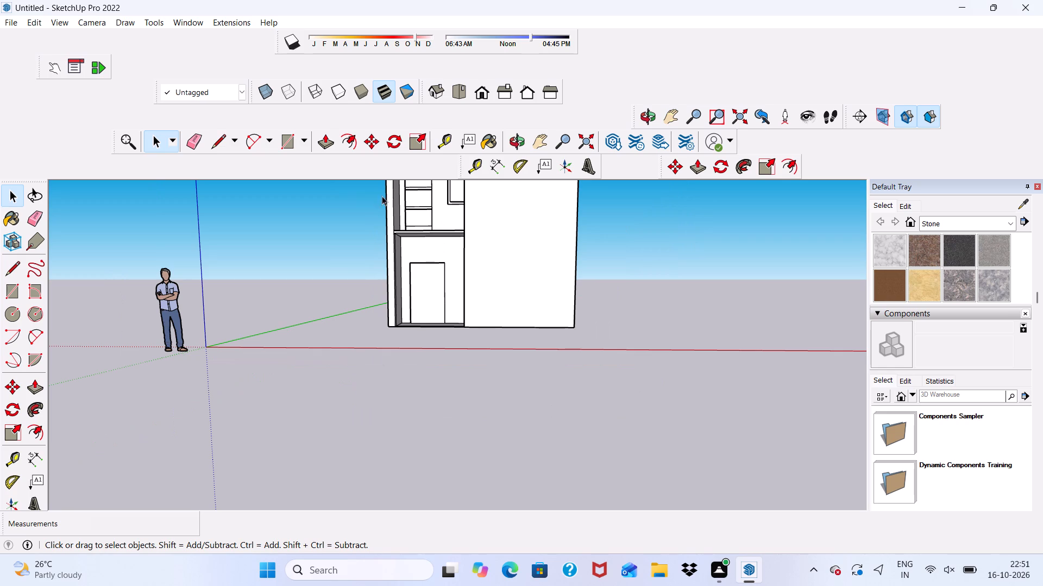
# Try to dimension the upstairs door's width along its bottom edge.
pyautogui.scroll(4, 474, 114)
pyautogui.click(498, 160)
pyautogui.scroll(9, 431, 197)
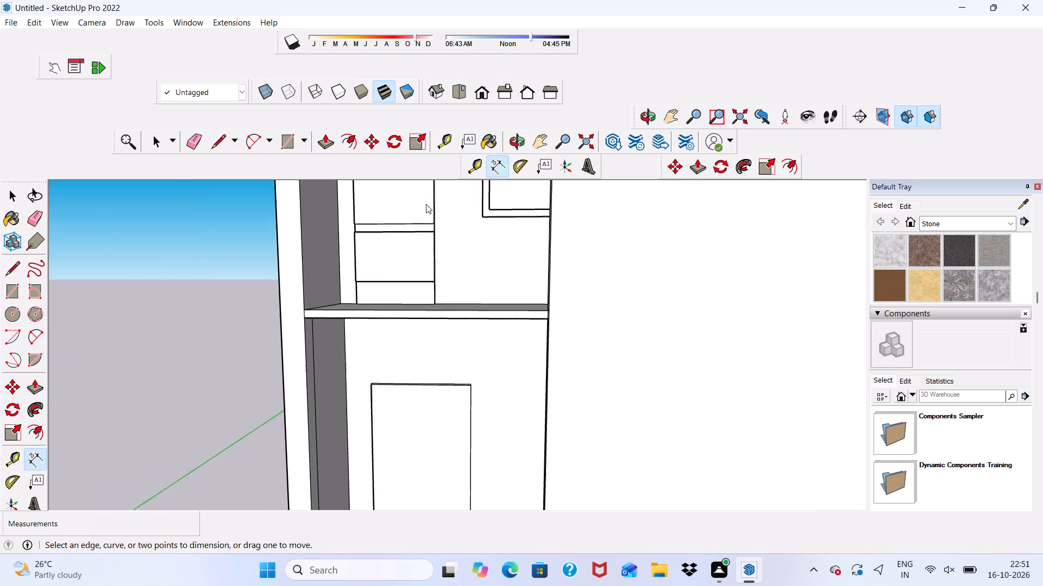
pyautogui.scroll(13, 426, 204)
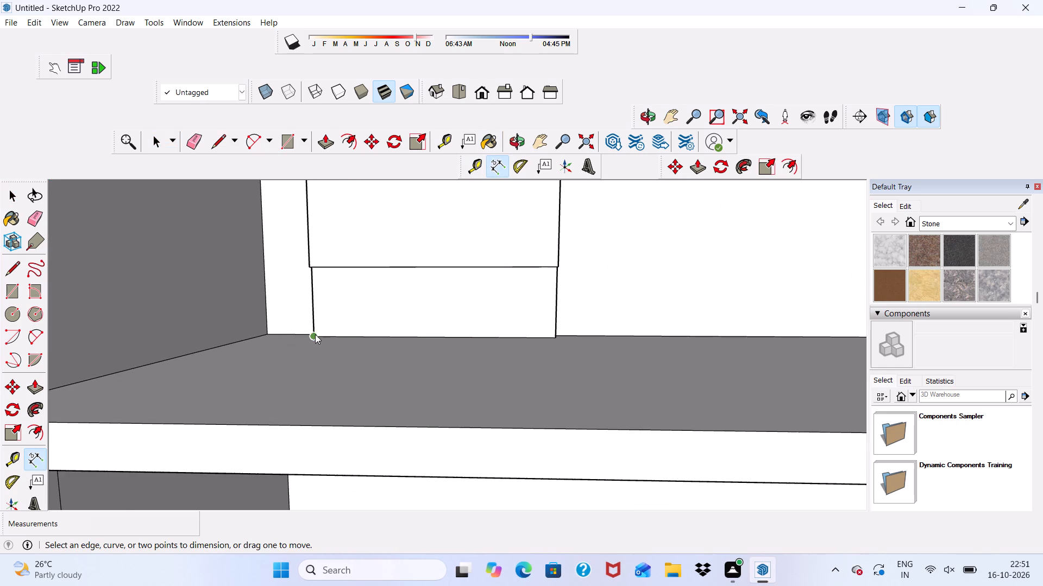
pyautogui.click(315, 334)
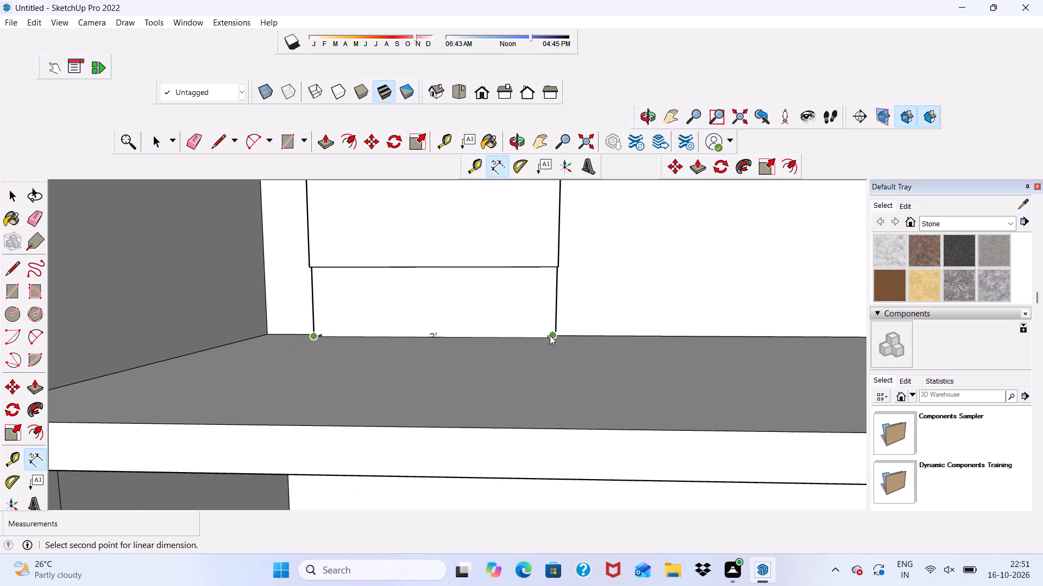
pyautogui.doubleClick(542, 325)
pyautogui.scroll(-2, 541, 323)
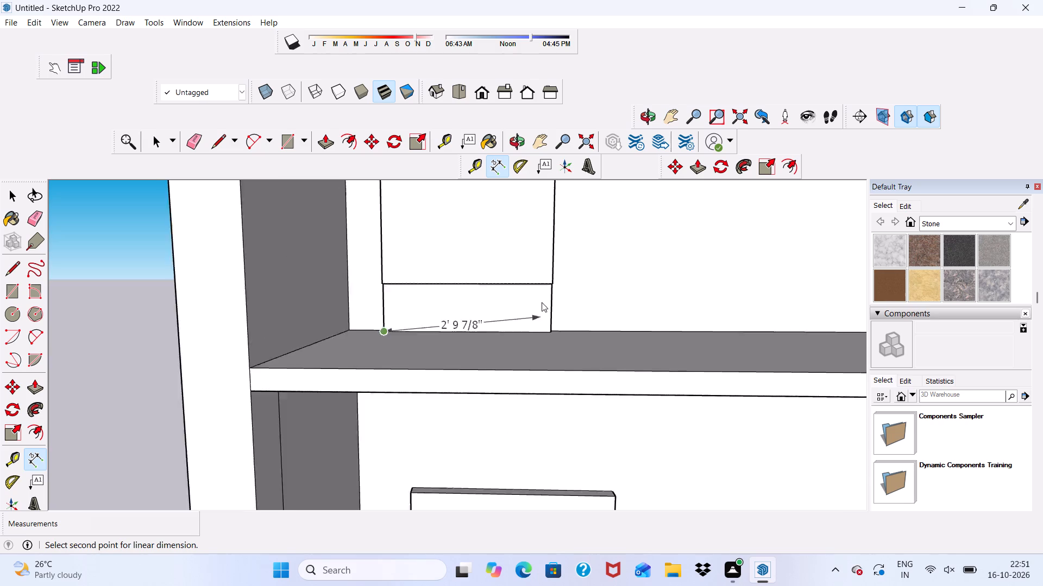
pyautogui.scroll(-7, 542, 302)
pyautogui.press('space')
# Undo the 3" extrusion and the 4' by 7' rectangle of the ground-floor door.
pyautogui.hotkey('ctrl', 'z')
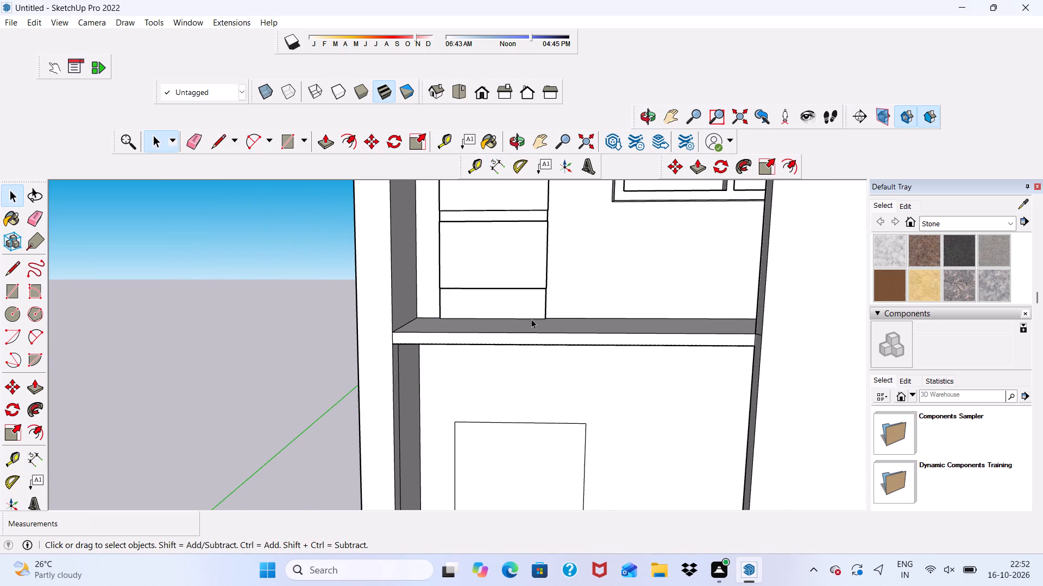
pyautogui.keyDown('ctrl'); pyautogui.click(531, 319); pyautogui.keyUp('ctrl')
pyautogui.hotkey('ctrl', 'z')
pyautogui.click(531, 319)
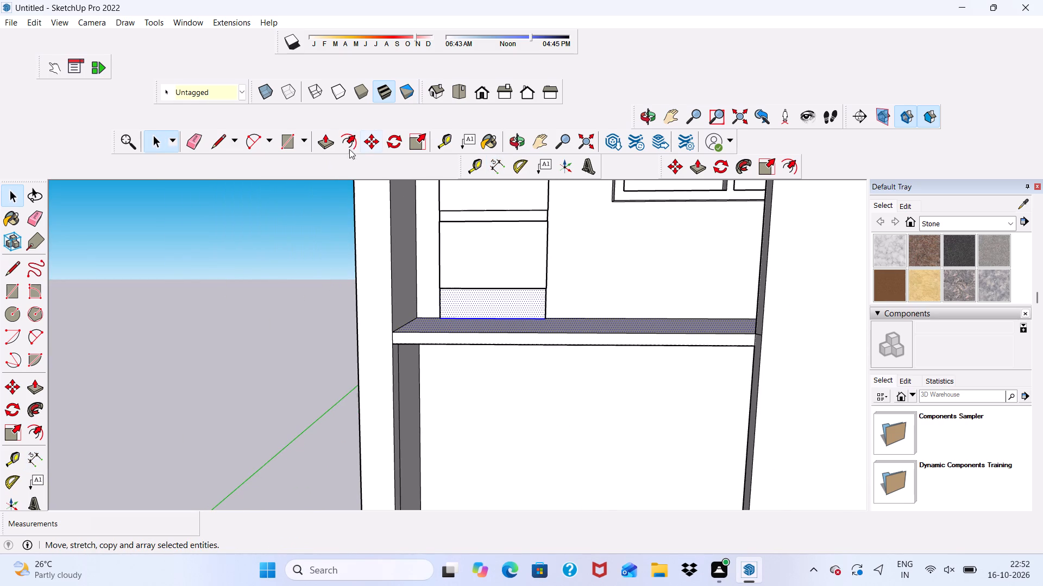
# Draw a 3' by 7' door rectangle on the ground-floor back wall, starting at the floor edge.
pyautogui.click(299, 150)
pyautogui.scroll(-6, 361, 218)
pyautogui.scroll(2, 553, 371)
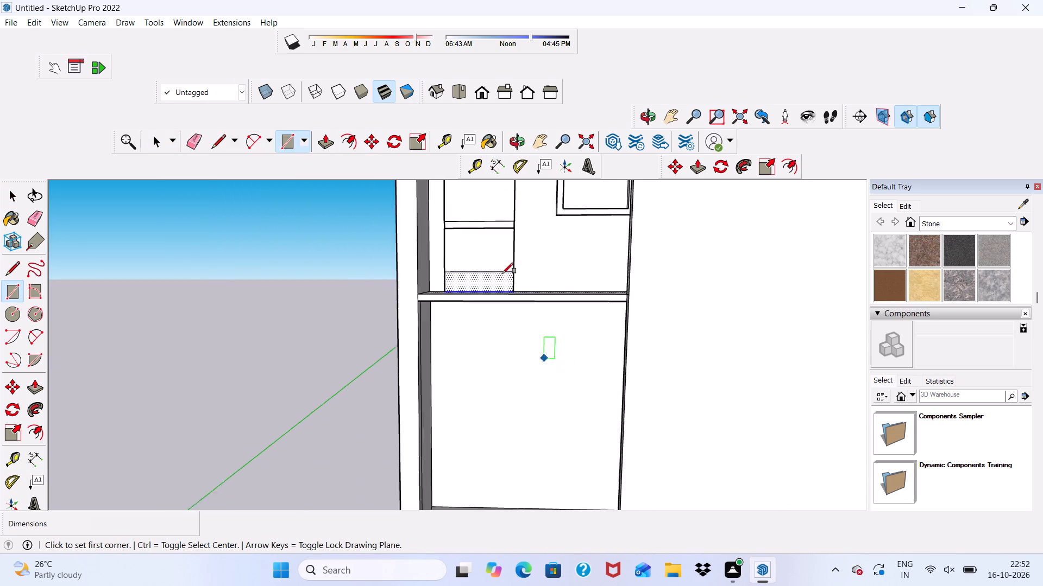
pyautogui.scroll(1, 502, 273)
pyautogui.scroll(-5, 464, 169)
pyautogui.scroll(4, 464, 500)
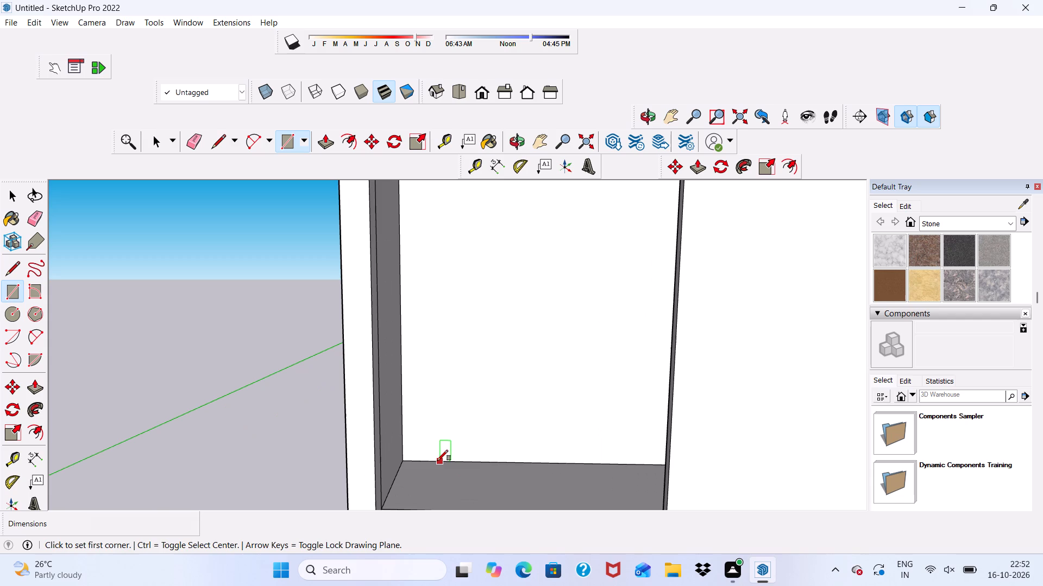
pyautogui.click(436, 461)
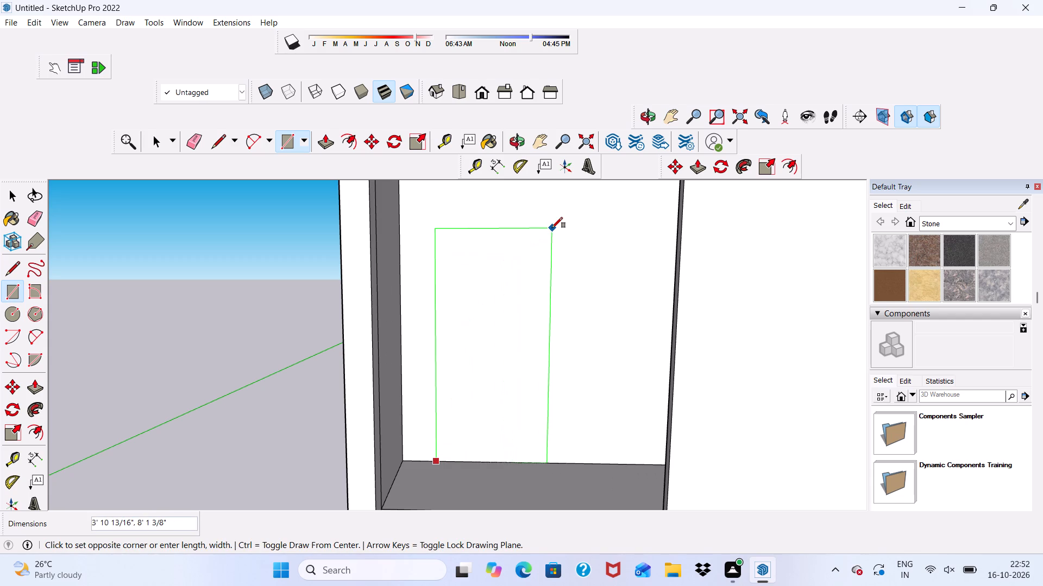
pyautogui.write("3',7'")
pyautogui.press('Return')
pyautogui.press('space')
# Extrude the 3' by 7' ground-floor door rectangle 3" outward.
pyautogui.scroll(2, 373, 118)
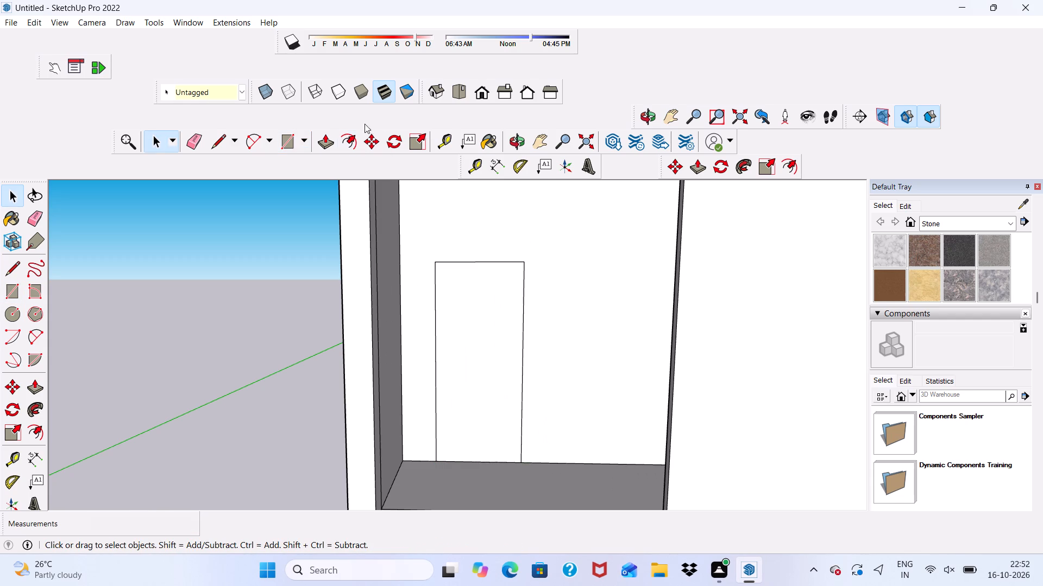
pyautogui.click(321, 137)
pyautogui.click(479, 360)
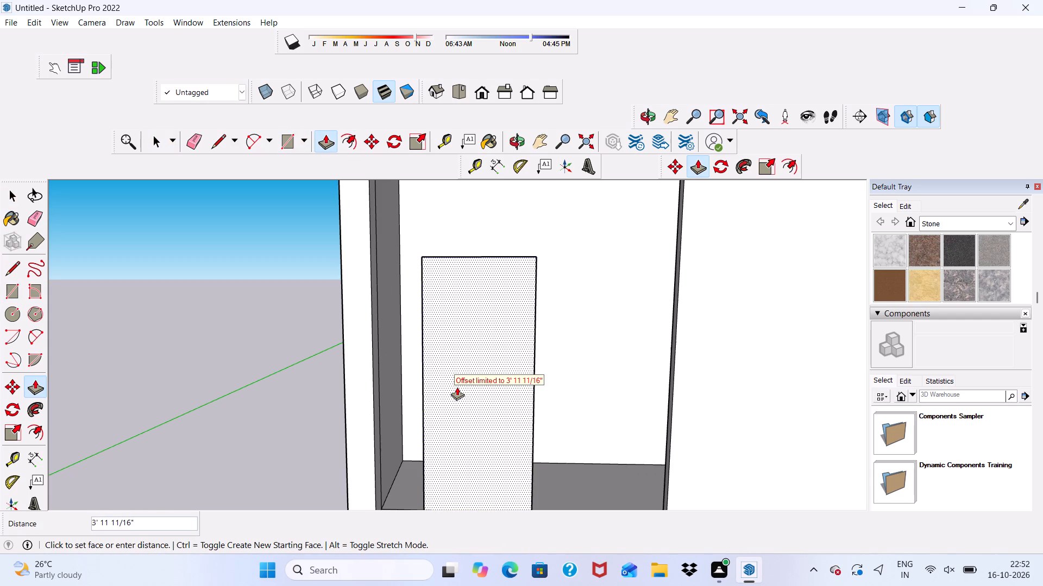
pyautogui.press('3')
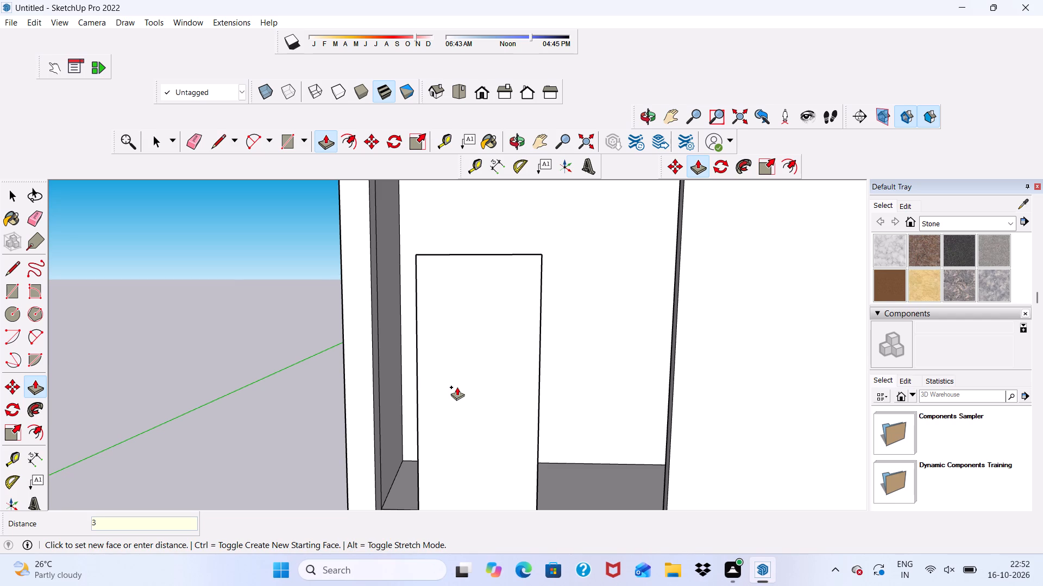
pyautogui.hotkey('shift', '"')
pyautogui.press('Return')
pyautogui.press('space')
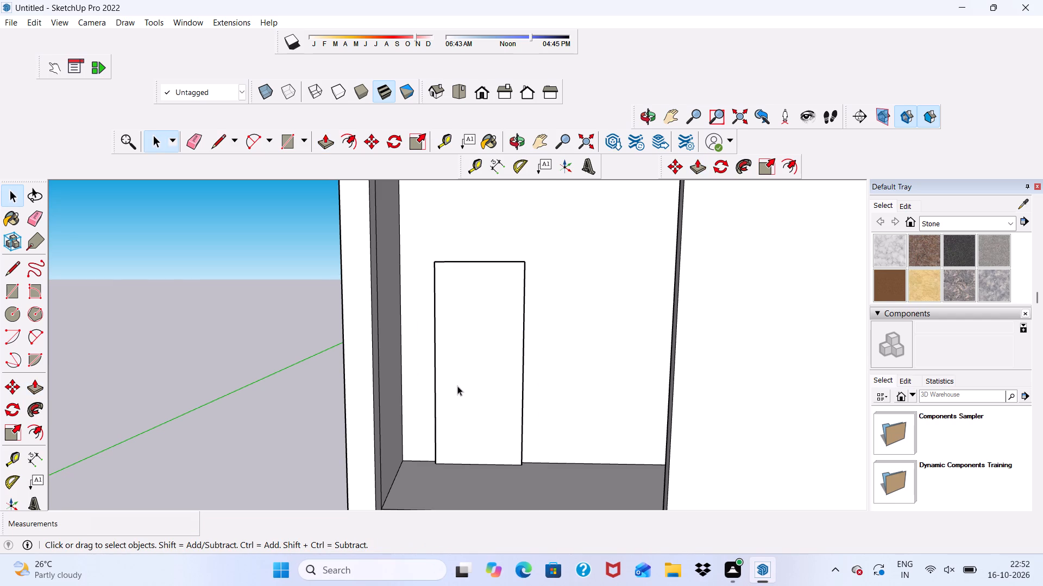
# Draw a full-width panel rectangle at the top of the ground-floor door, 3' wide and about 1' 2" high.
pyautogui.scroll(1, 458, 383)
pyautogui.scroll(-5, 445, 399)
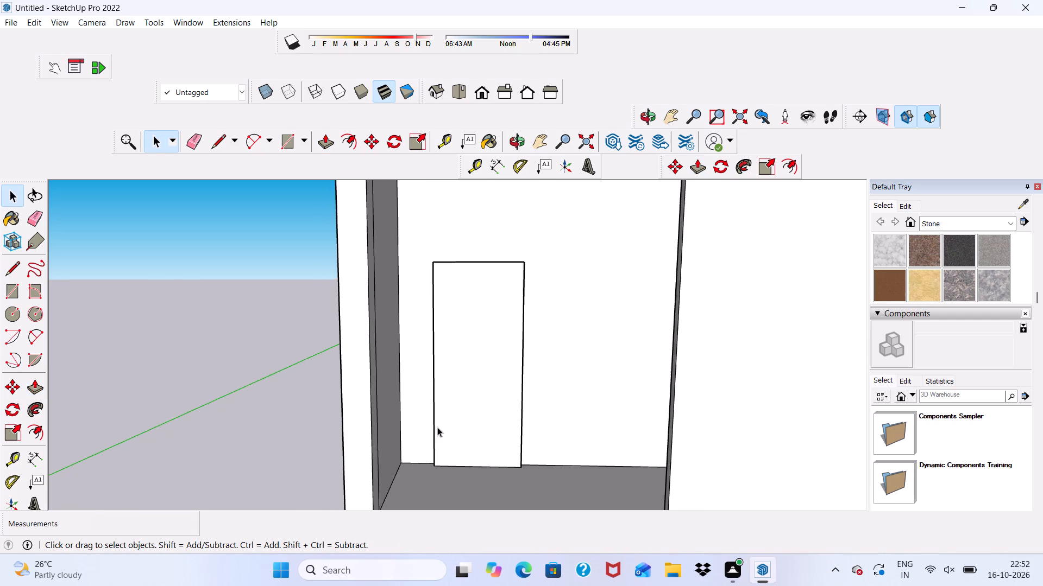
pyautogui.moveTo(435, 395); pyautogui.dragTo(340, 494, button='middle')
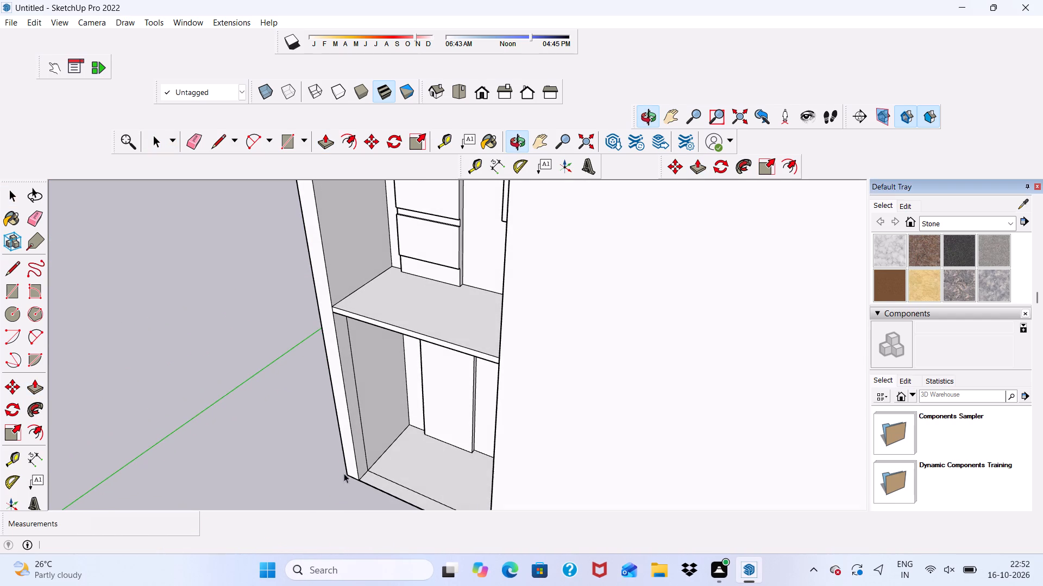
pyautogui.click(291, 145)
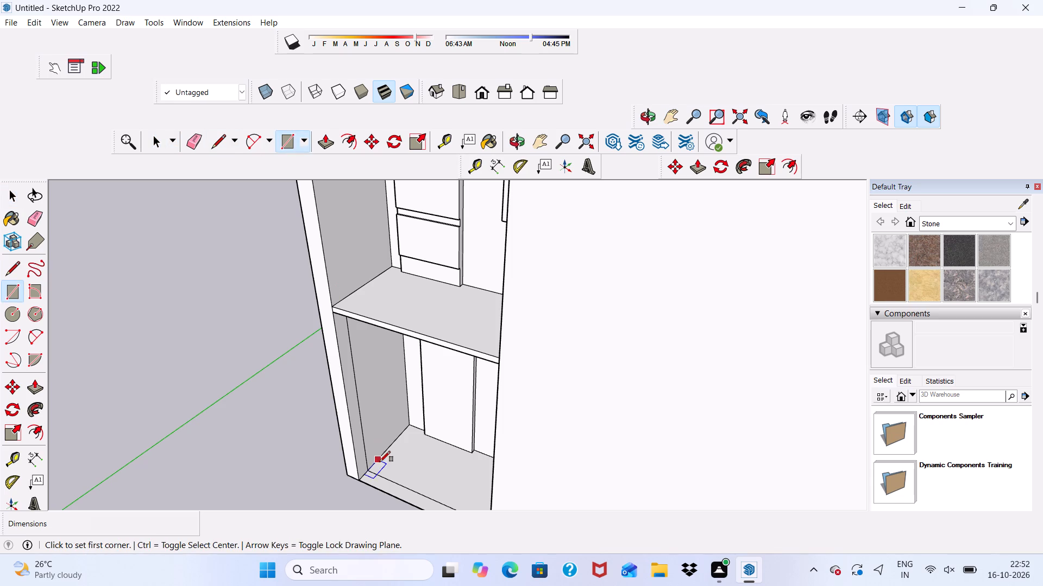
pyautogui.moveTo(380, 463); pyautogui.dragTo(436, 366, button='middle')
pyautogui.scroll(-1, 380, 463)
pyautogui.scroll(6, 436, 366)
pyautogui.scroll(-2, 436, 366)
pyautogui.scroll(2, 430, 368)
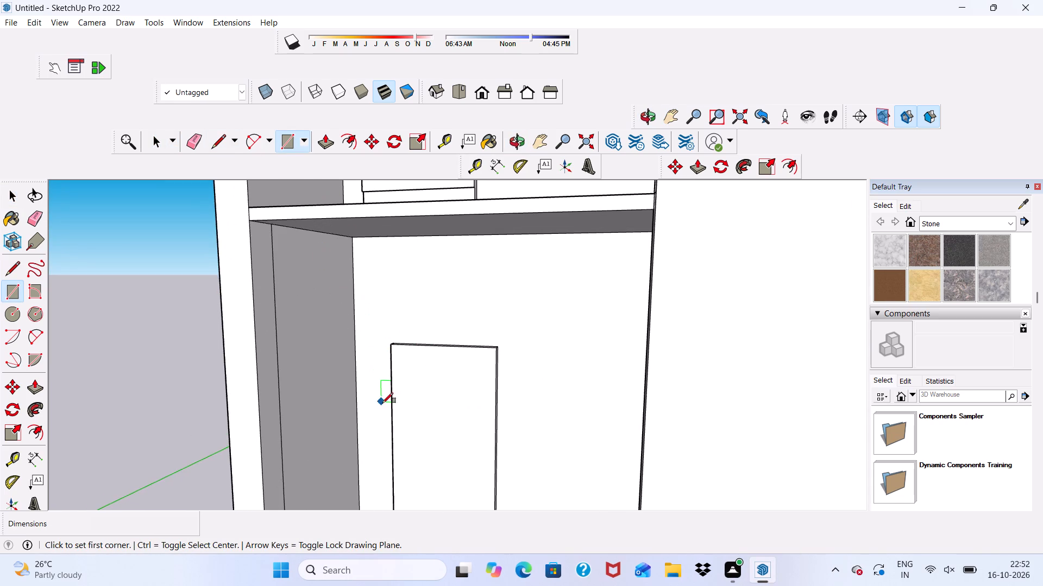
pyautogui.scroll(9, 382, 403)
pyautogui.click(392, 289)
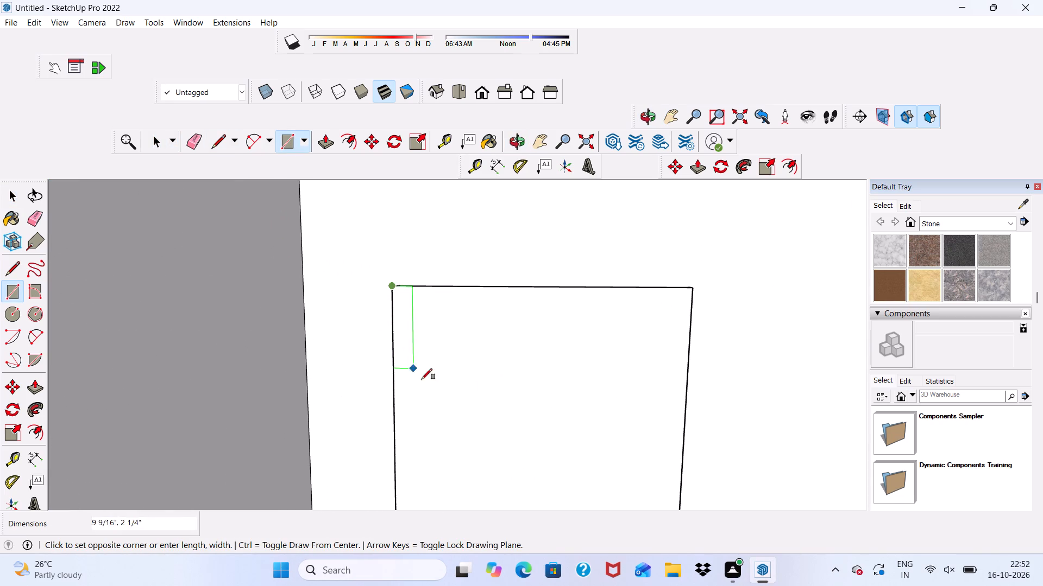
pyautogui.click(682, 411)
pyautogui.scroll(-6, 454, 230)
pyautogui.moveTo(465, 323); pyautogui.dragTo(516, 358, button='middle')
pyautogui.press('space')
# Copy the ground-floor door's top panel rectangle about 1' 4" downward and array it as three copies.
pyautogui.scroll(3, 474, 297)
pyautogui.doubleClick(474, 297)
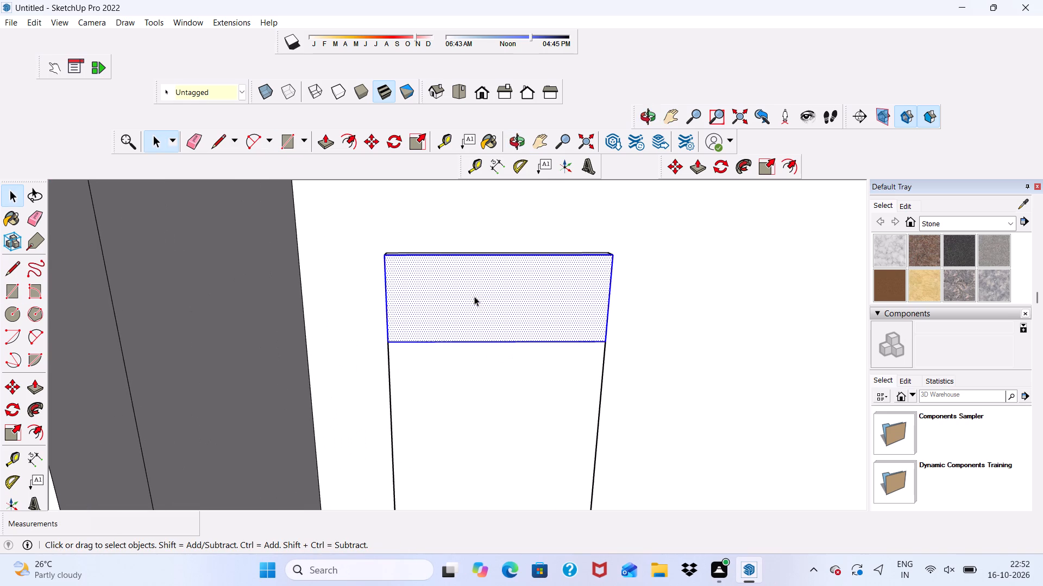
pyautogui.click(375, 139)
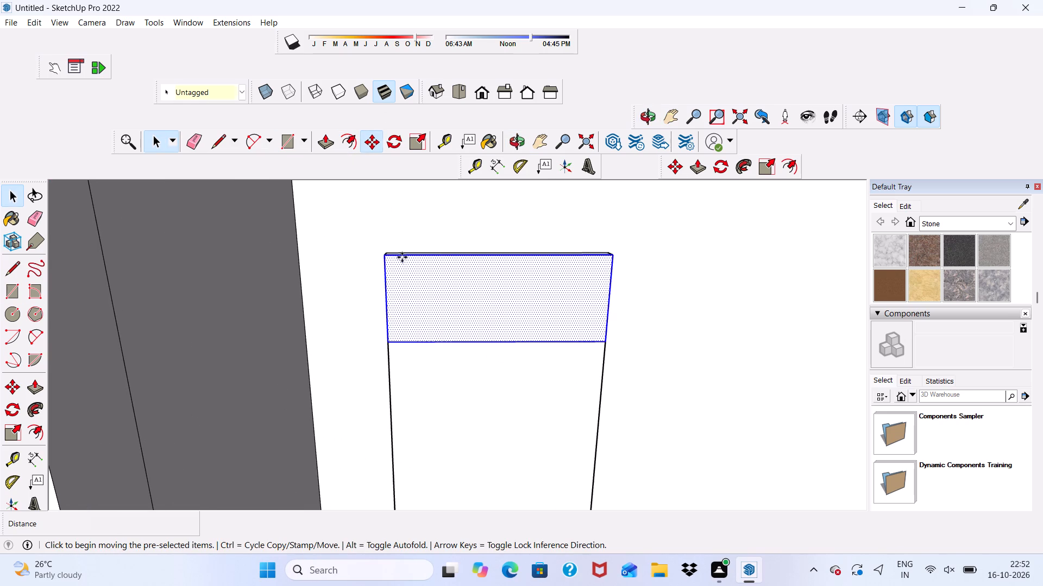
pyautogui.click(435, 334)
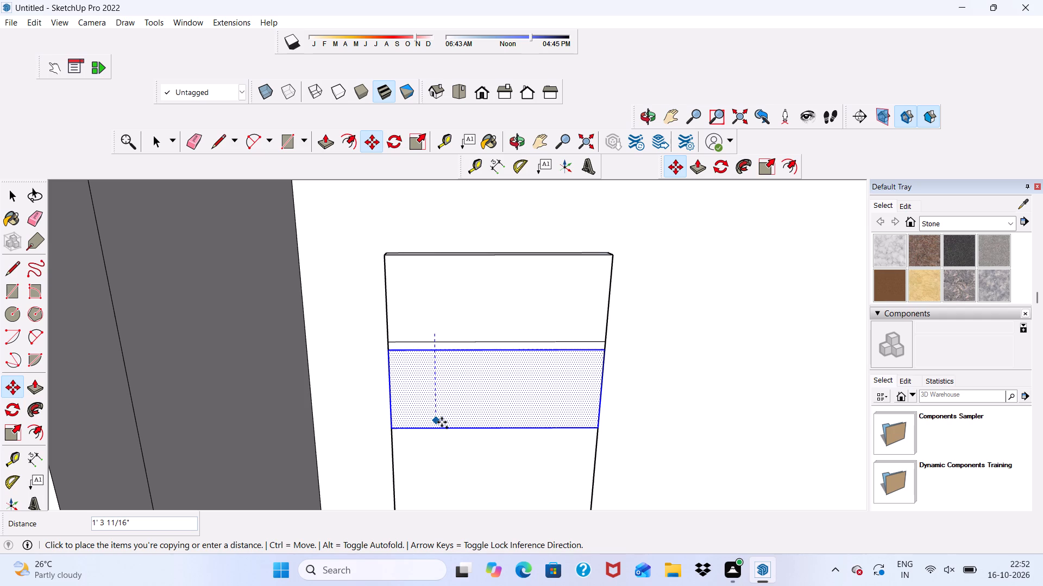
pyautogui.click(442, 423)
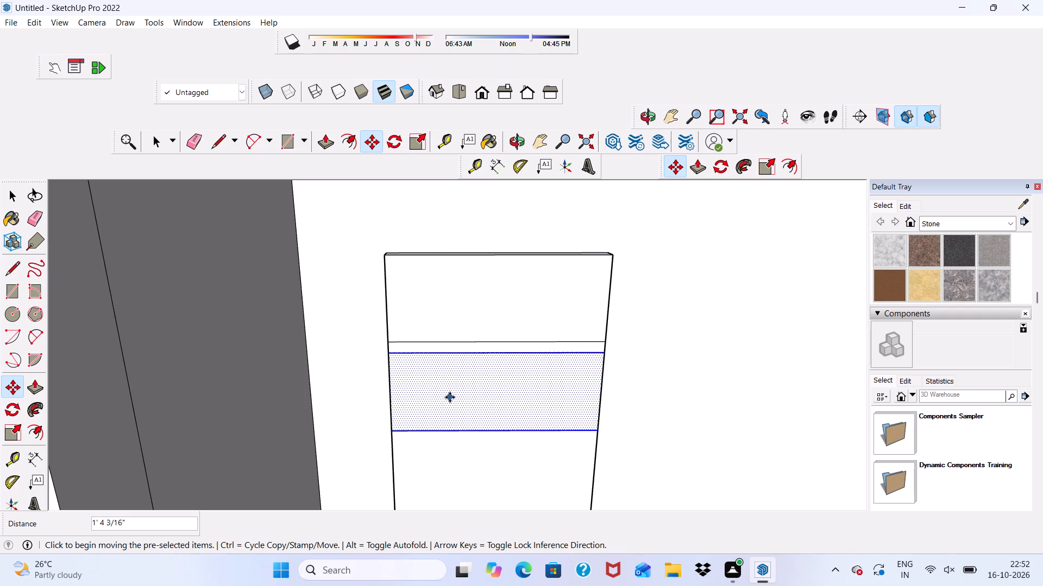
pyautogui.hotkey('shift', '*')
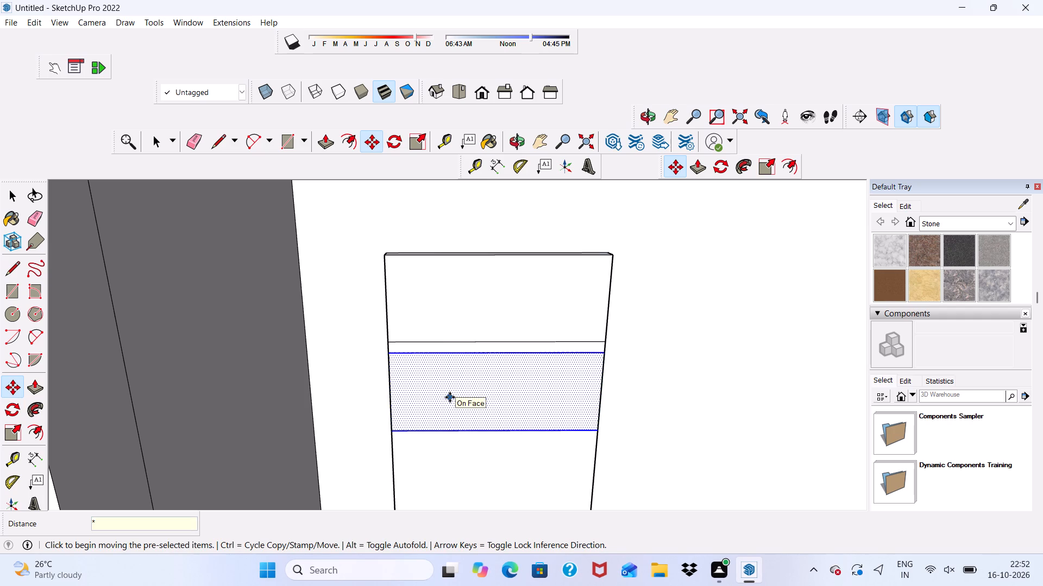
pyautogui.press('3')
pyautogui.press('Return')
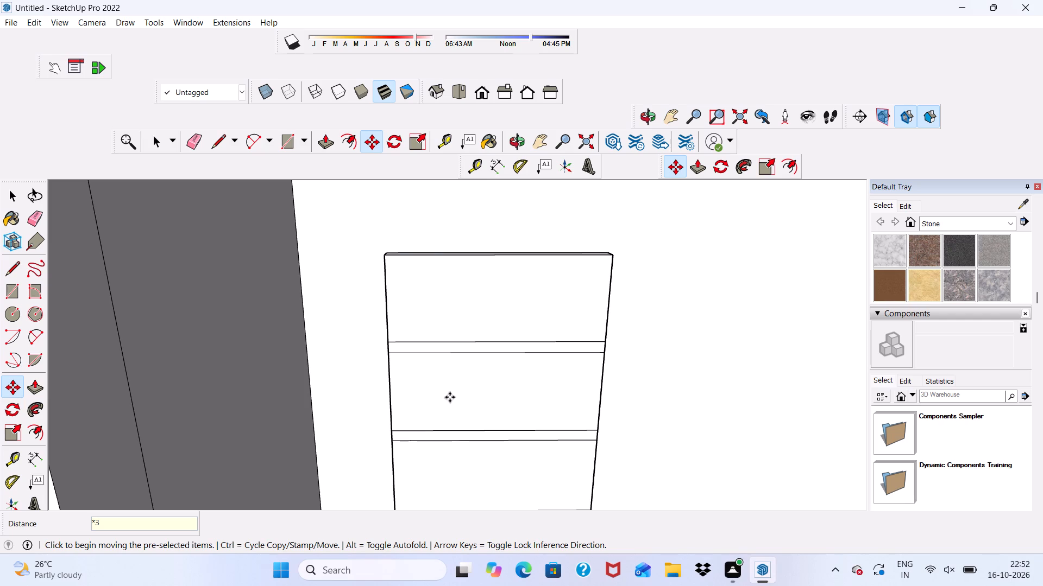
# Copy the lowest full panel rectangle straight down to make a fifth panel near the base of the ground-floor door.
pyautogui.scroll(-9, 439, 385)
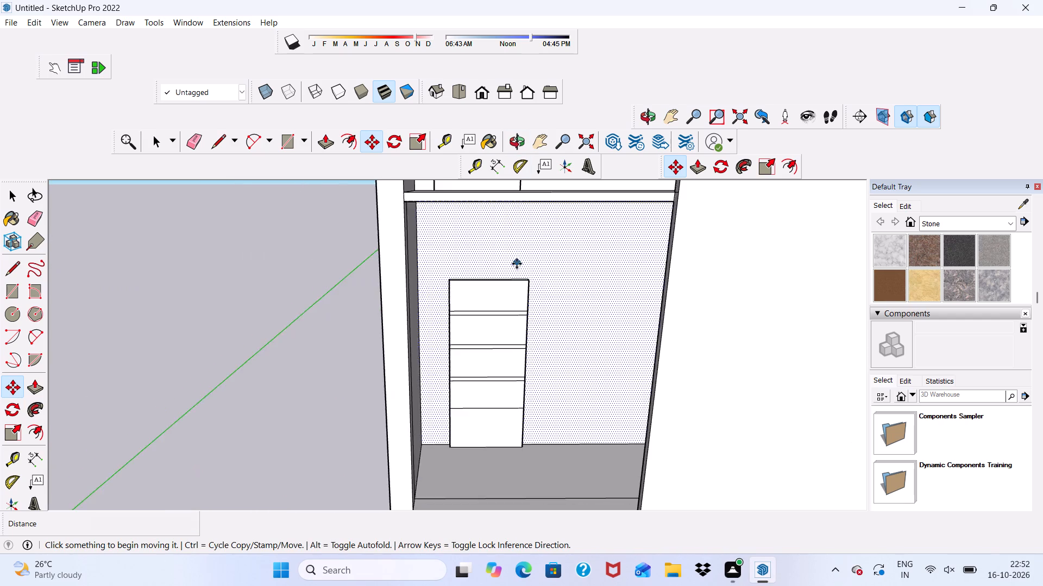
pyautogui.scroll(-5, 517, 264)
pyautogui.scroll(10, 482, 352)
pyautogui.click(468, 389)
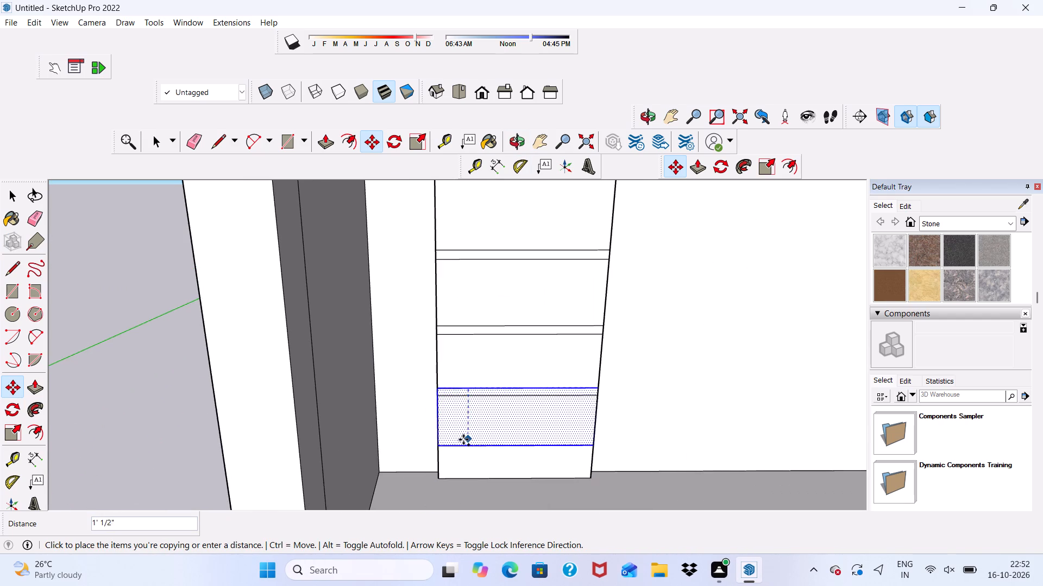
pyautogui.scroll(2, 475, 461)
pyautogui.scroll(-6, 475, 461)
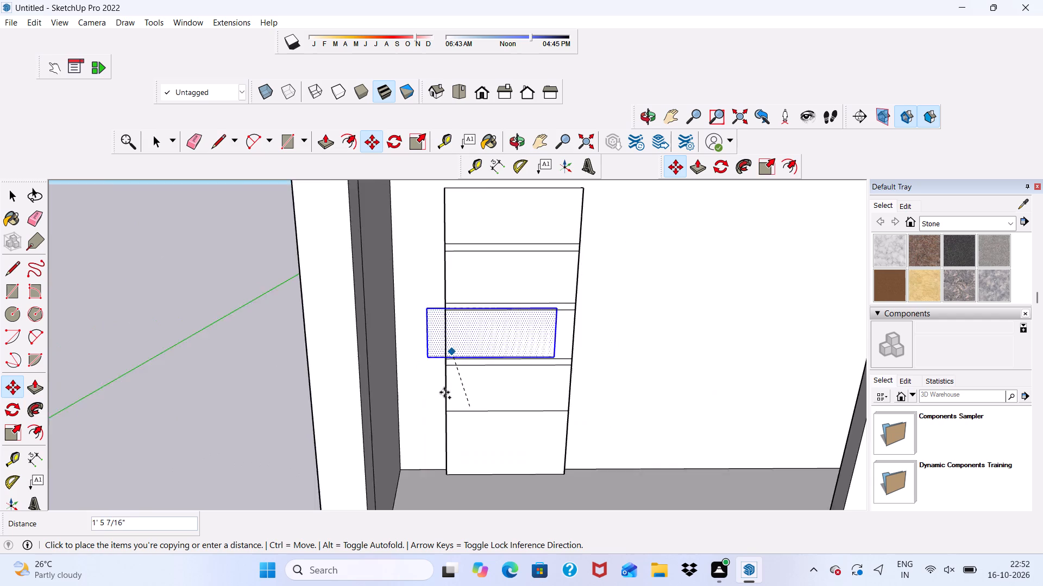
pyautogui.scroll(-3, 444, 392)
pyautogui.scroll(5, 462, 450)
pyautogui.scroll(-5, 464, 453)
pyautogui.scroll(2, 473, 449)
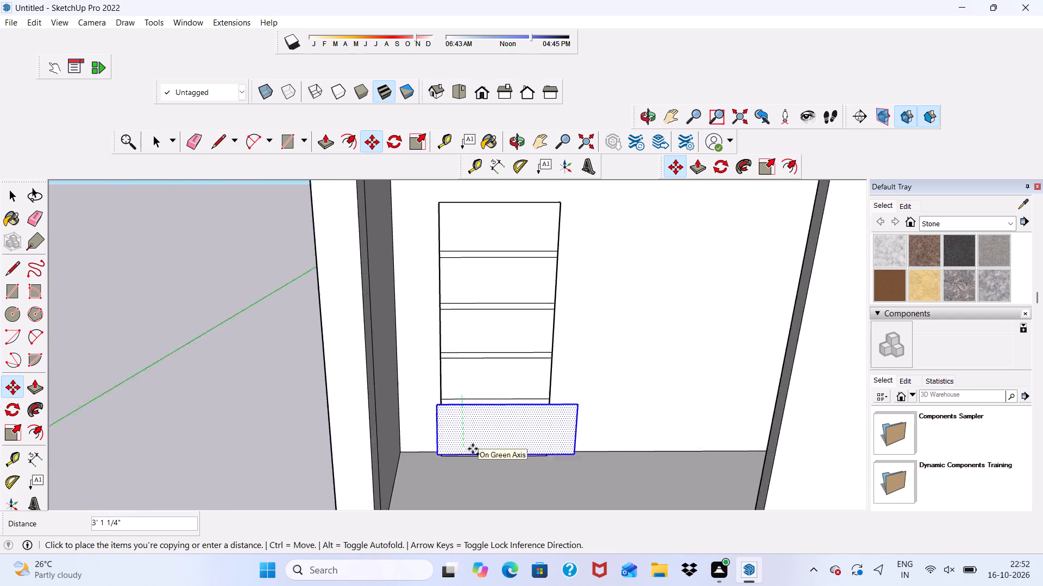
pyautogui.scroll(9, 473, 449)
pyautogui.scroll(-2, 473, 387)
pyautogui.scroll(-5, 397, 346)
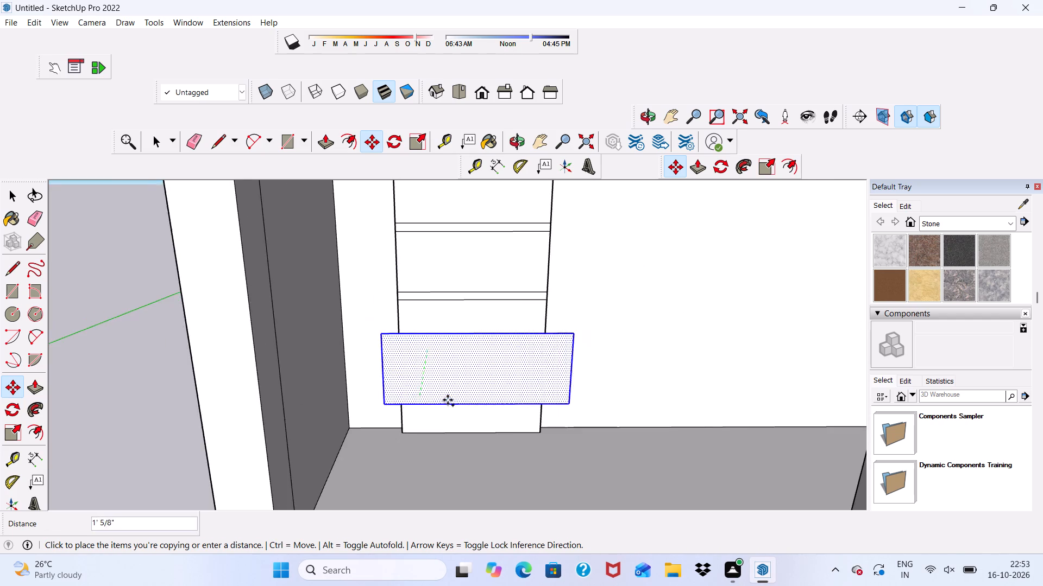
pyautogui.moveTo(448, 400); pyautogui.dragTo(457, 306, button='middle')
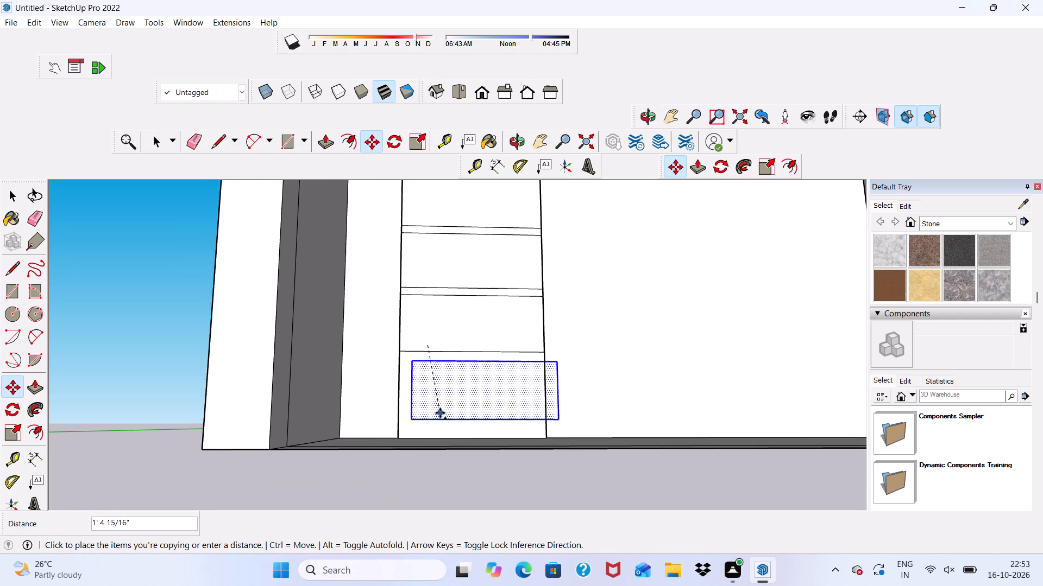
pyautogui.scroll(2, 444, 408)
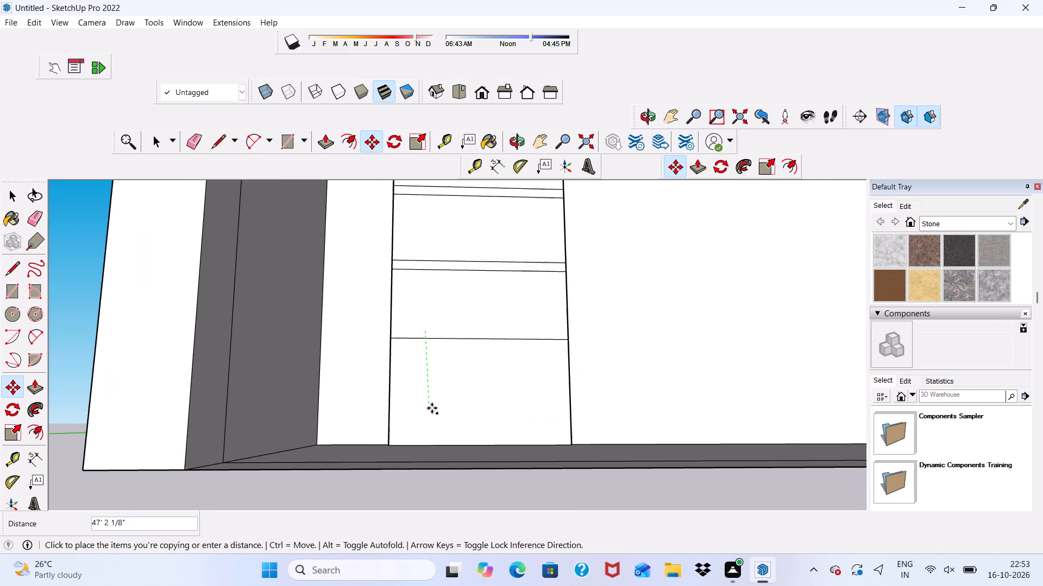
pyautogui.scroll(3, 432, 408)
pyautogui.scroll(-4, 431, 381)
pyautogui.moveTo(431, 381); pyautogui.dragTo(493, 435, button='middle')
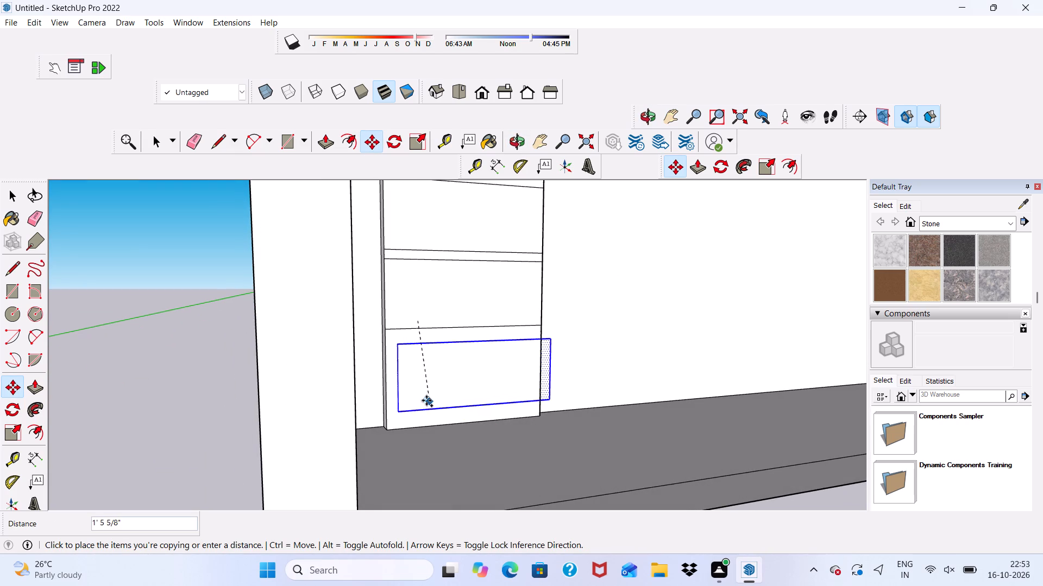
pyautogui.click(418, 396)
pyautogui.scroll(-3, 457, 343)
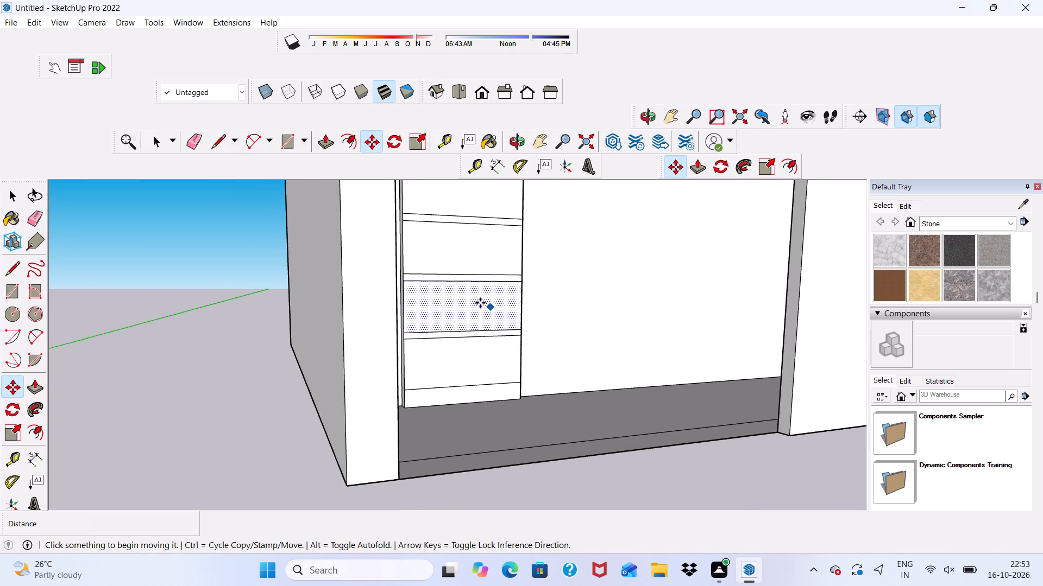
pyautogui.press('space')
# Extrude the top panel of the ground-floor door 2" outward.
pyautogui.scroll(-8, 479, 303)
pyautogui.moveTo(360, 377); pyautogui.dragTo(293, 384, button='middle')
pyautogui.scroll(4, 393, 293)
pyautogui.scroll(-1, 439, 249)
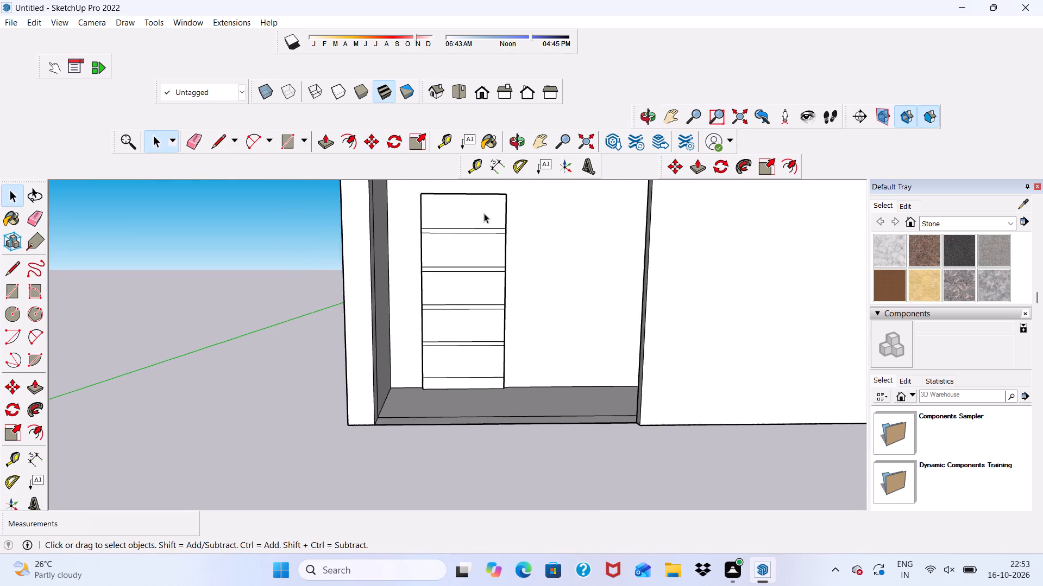
pyautogui.scroll(4, 484, 213)
pyautogui.click(476, 207)
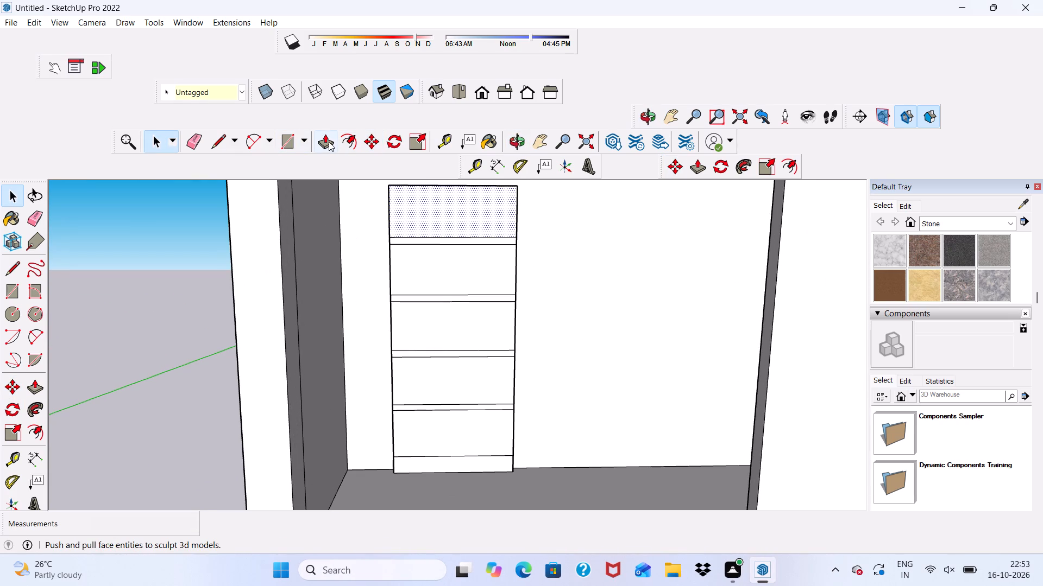
pyautogui.click(329, 142)
pyautogui.click(420, 215)
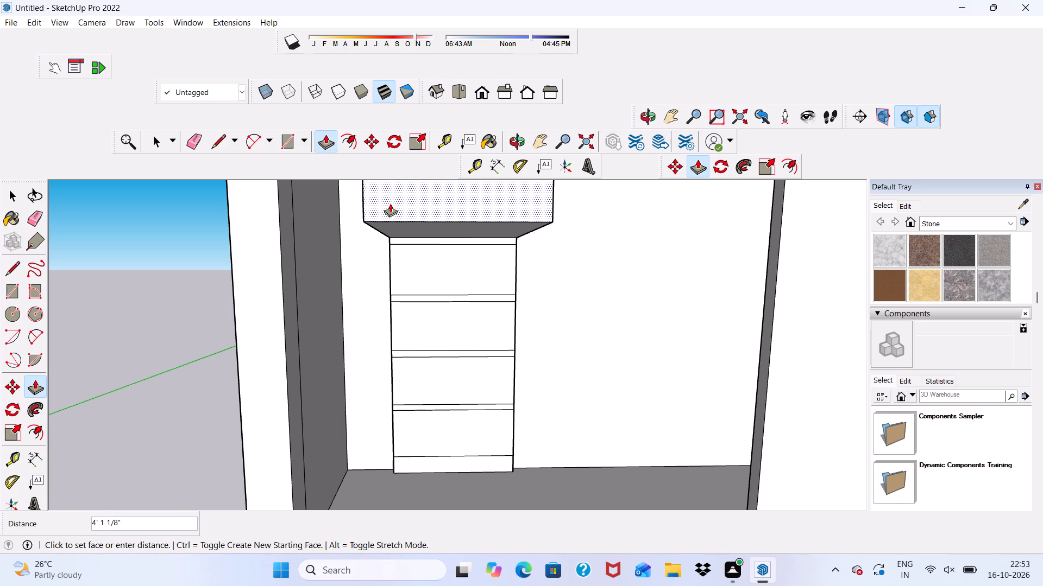
pyautogui.write('2"')
pyautogui.press('Return')
# Extrude the other four panels of the ground-floor door 2" to match the top panel.
pyautogui.scroll(-1, 412, 207)
pyautogui.moveTo(448, 330); pyautogui.dragTo(363, 451, button='middle')
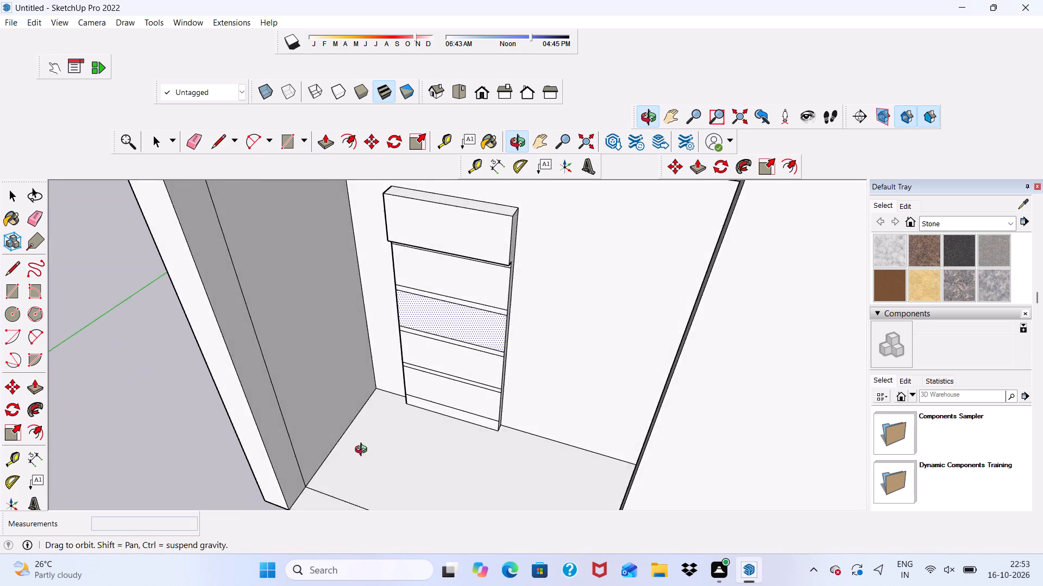
pyautogui.moveTo(363, 451); pyautogui.dragTo(432, 290, button='middle')
pyautogui.moveTo(436, 286); pyautogui.dragTo(370, 410, button='middle')
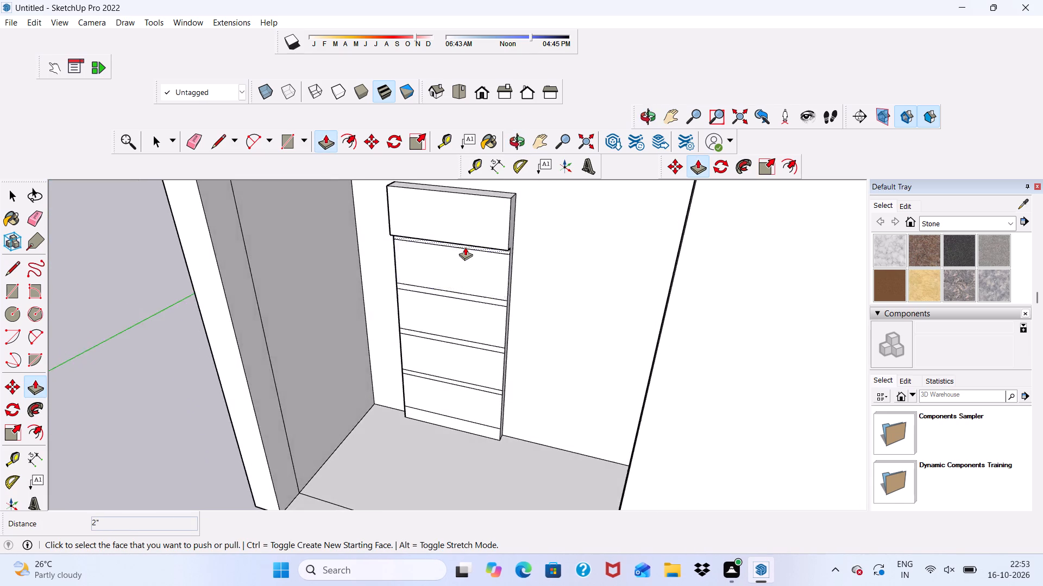
pyautogui.scroll(4, 465, 247)
pyautogui.click(435, 260)
pyautogui.click(418, 232)
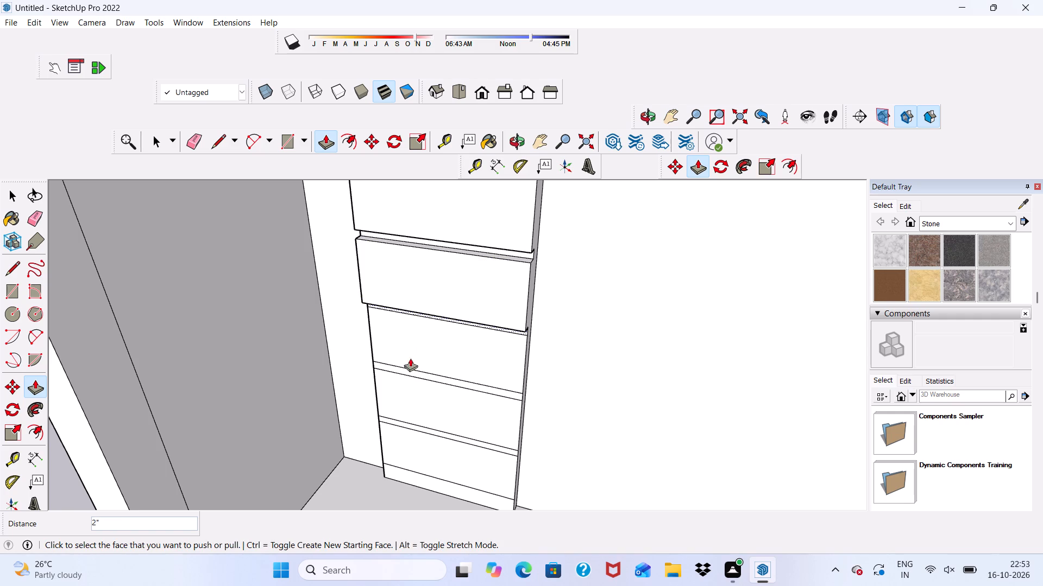
pyautogui.click(411, 347)
pyautogui.click(402, 303)
pyautogui.click(410, 404)
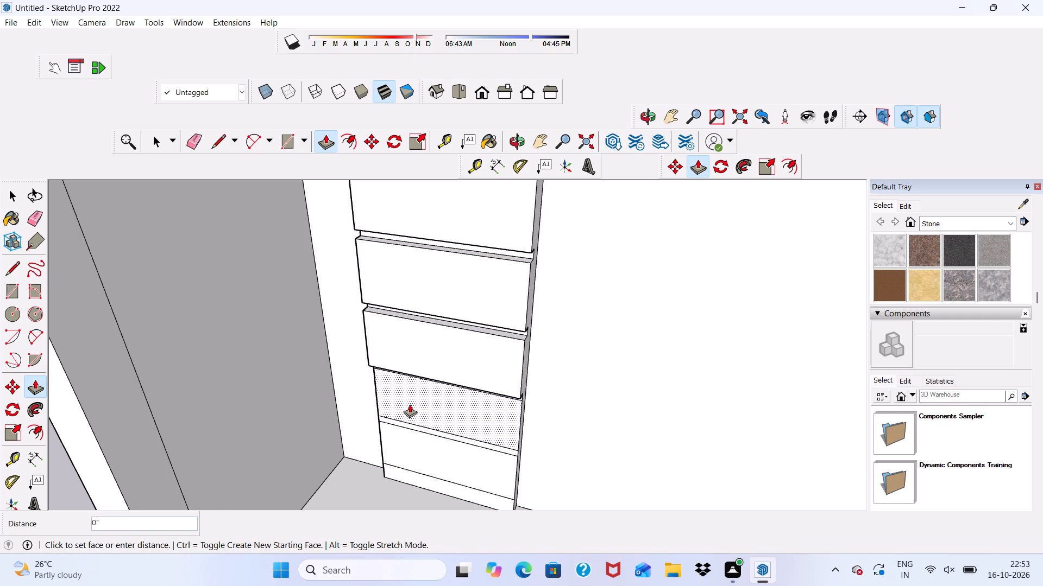
pyautogui.click(395, 362)
pyautogui.scroll(-10, 345, 306)
pyautogui.scroll(2, 388, 360)
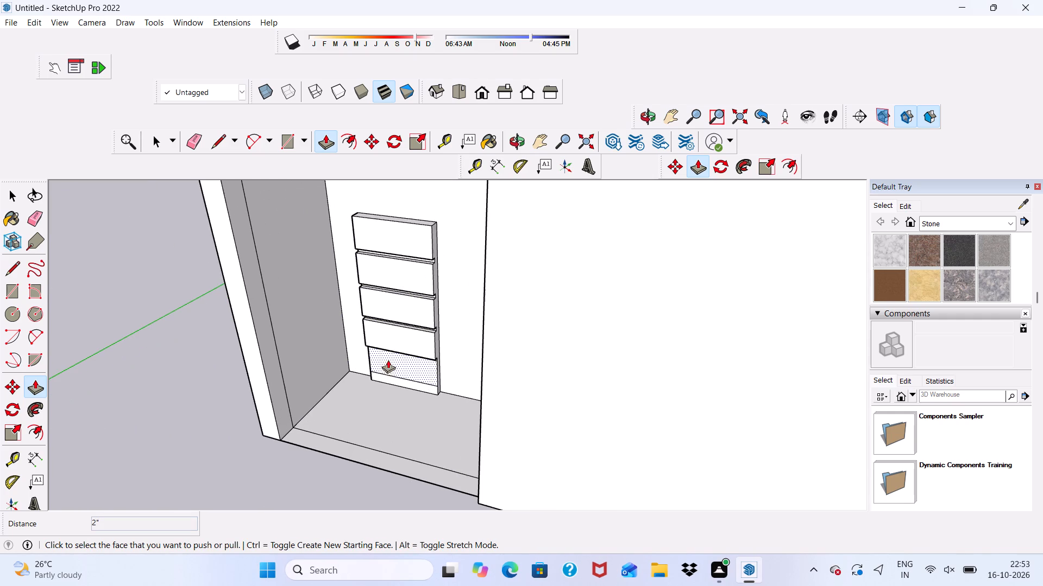
pyautogui.click(387, 362)
pyautogui.click(379, 341)
pyautogui.scroll(2, 395, 371)
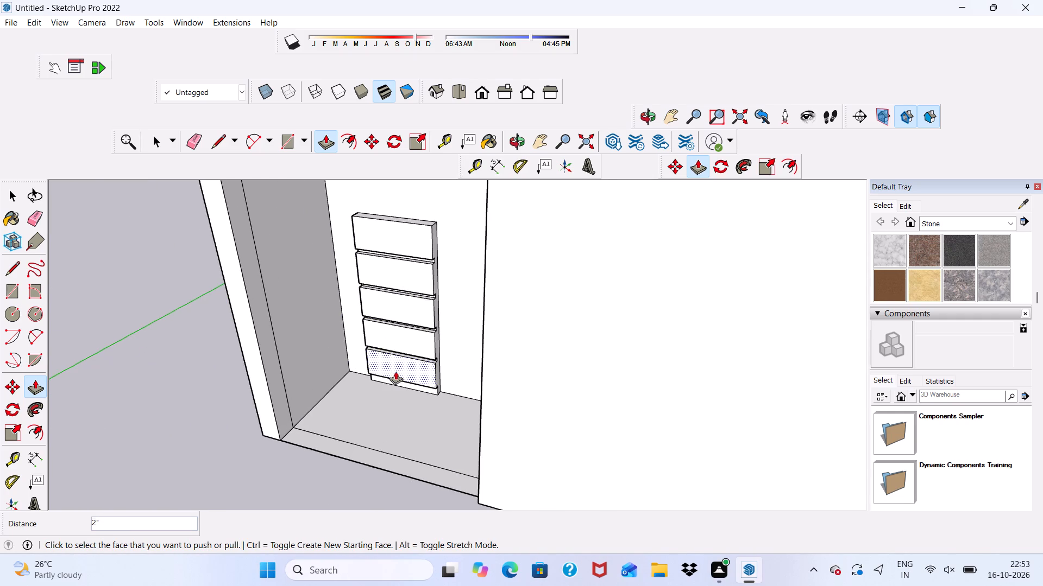
pyautogui.scroll(2, 395, 371)
pyautogui.scroll(-5, 377, 346)
pyautogui.moveTo(365, 346); pyautogui.dragTo(438, 282, button='middle')
pyautogui.press('space')
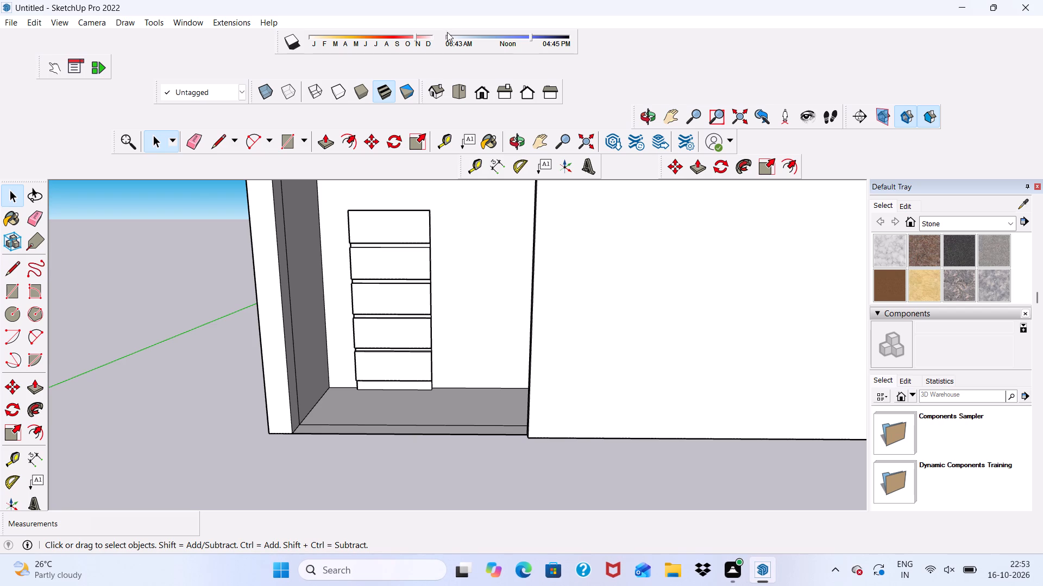
# Draw a window rectangle about 3' 6" high on the ground-floor back wall beside the door.
pyautogui.scroll(5, 463, 214)
pyautogui.scroll(-6, 463, 214)
pyautogui.click(292, 144)
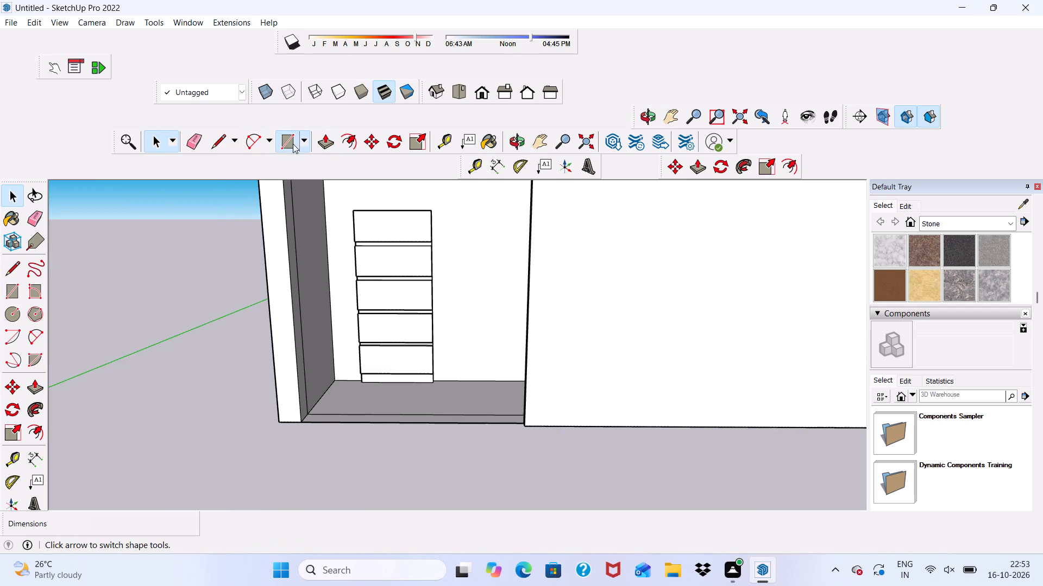
pyautogui.scroll(4, 404, 246)
pyautogui.scroll(-4, 406, 242)
pyautogui.moveTo(411, 243); pyautogui.dragTo(481, 219, button='middle')
pyautogui.scroll(11, 482, 215)
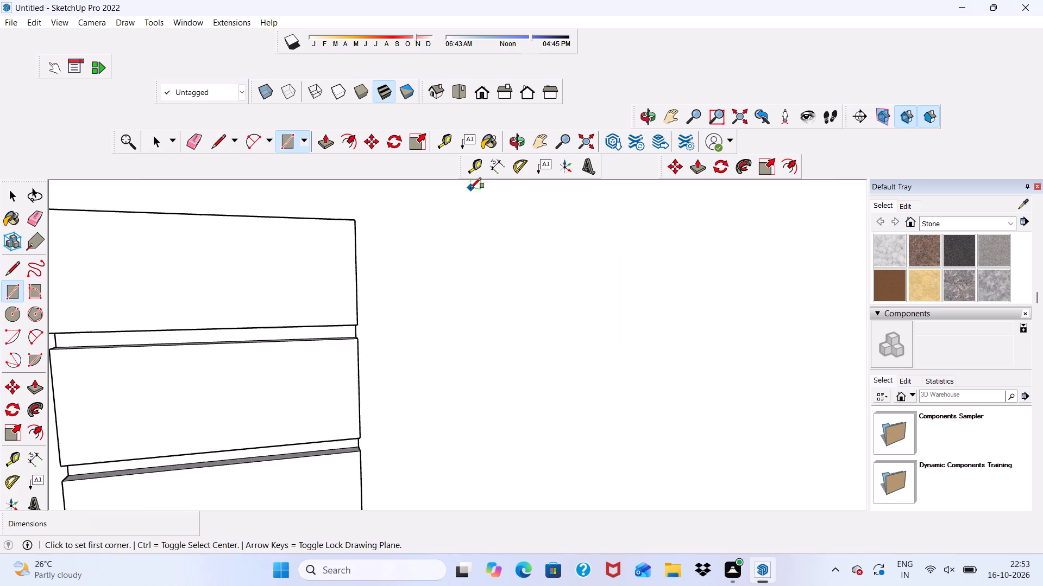
pyautogui.scroll(-11, 461, 198)
pyautogui.click(450, 201)
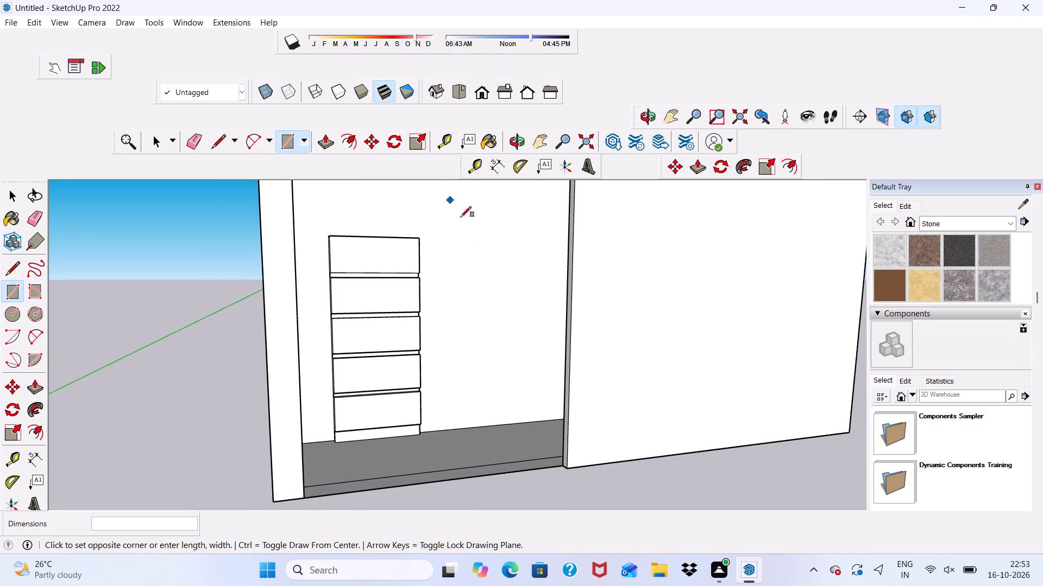
pyautogui.scroll(-10, 494, 254)
pyautogui.scroll(7, 454, 277)
pyautogui.scroll(-1, 499, 253)
pyautogui.scroll(5, 513, 245)
pyautogui.scroll(-1, 483, 222)
pyautogui.scroll(3, 482, 238)
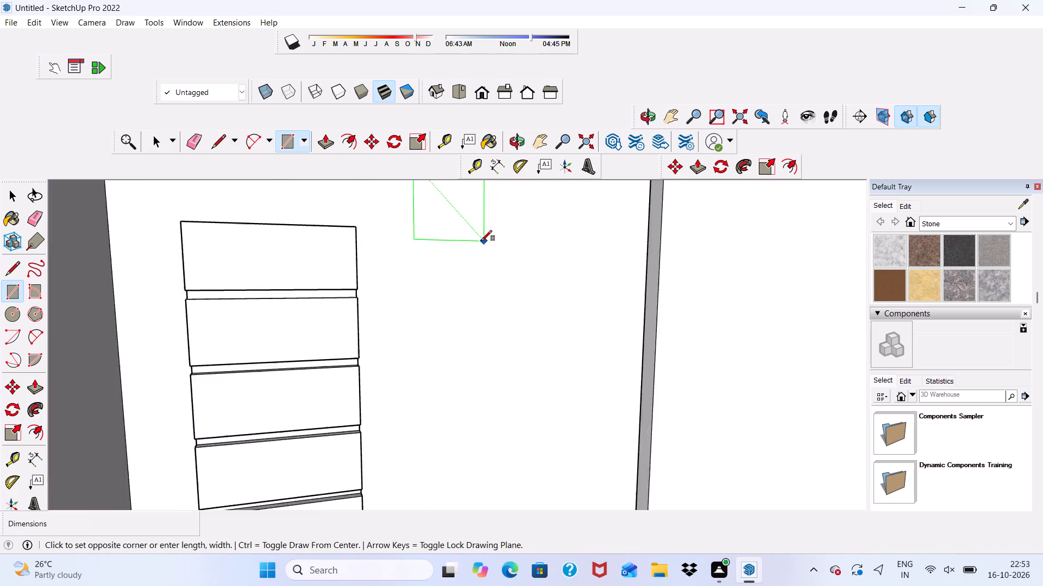
pyautogui.scroll(8, 481, 241)
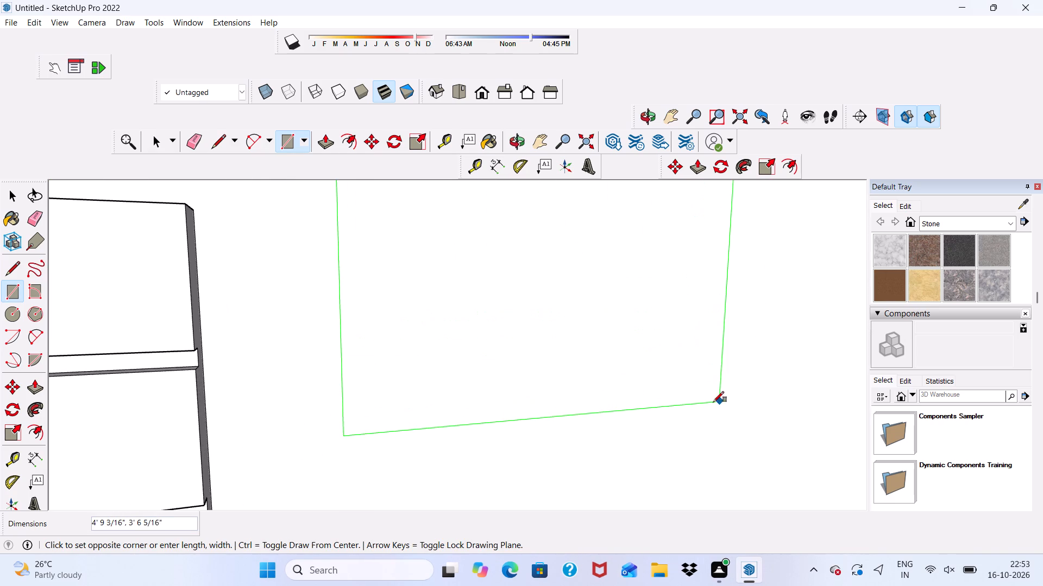
pyautogui.click(696, 404)
# Offset the ground-floor window outline 3" inward to form its frame.
pyautogui.scroll(-7, 586, 422)
pyautogui.scroll(-3, 493, 341)
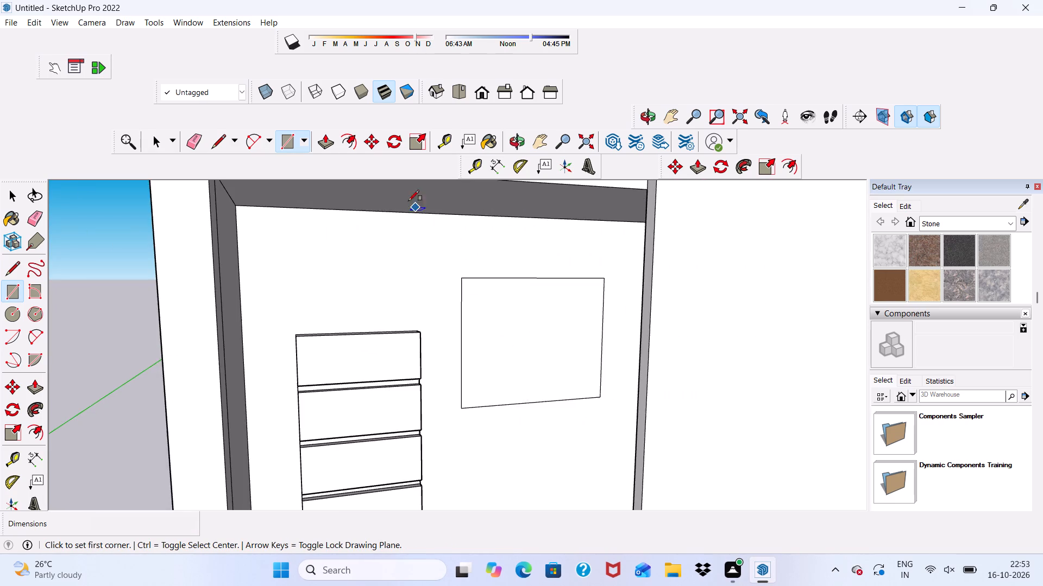
pyautogui.scroll(1, 386, 183)
pyautogui.click(352, 146)
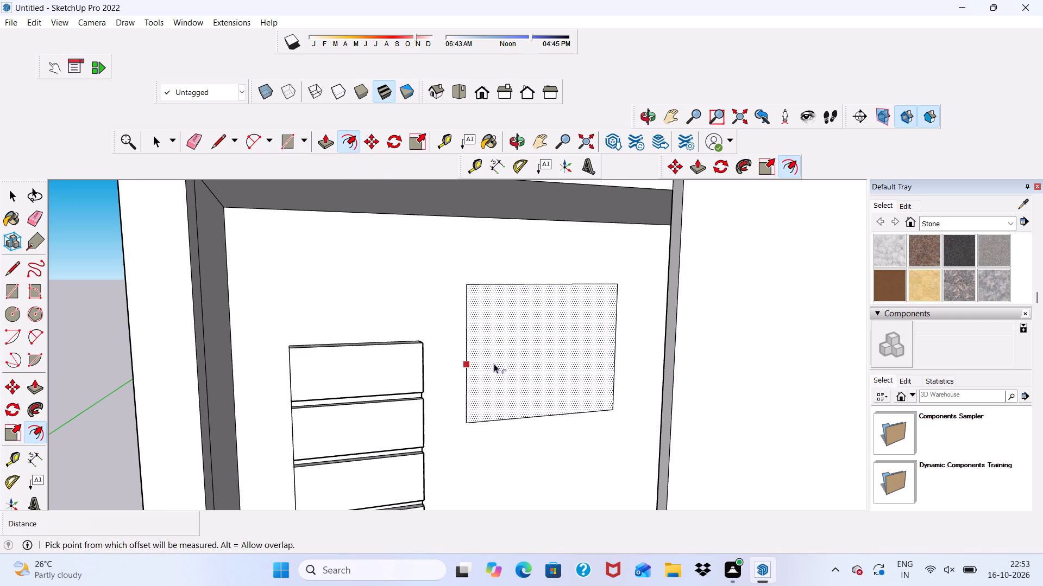
pyautogui.click(482, 344)
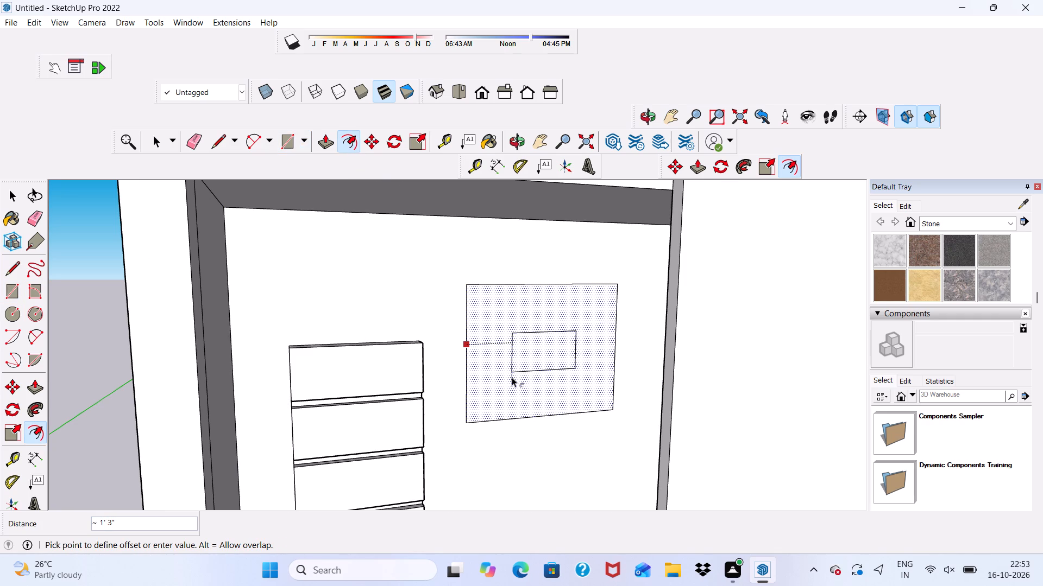
pyautogui.press('3')
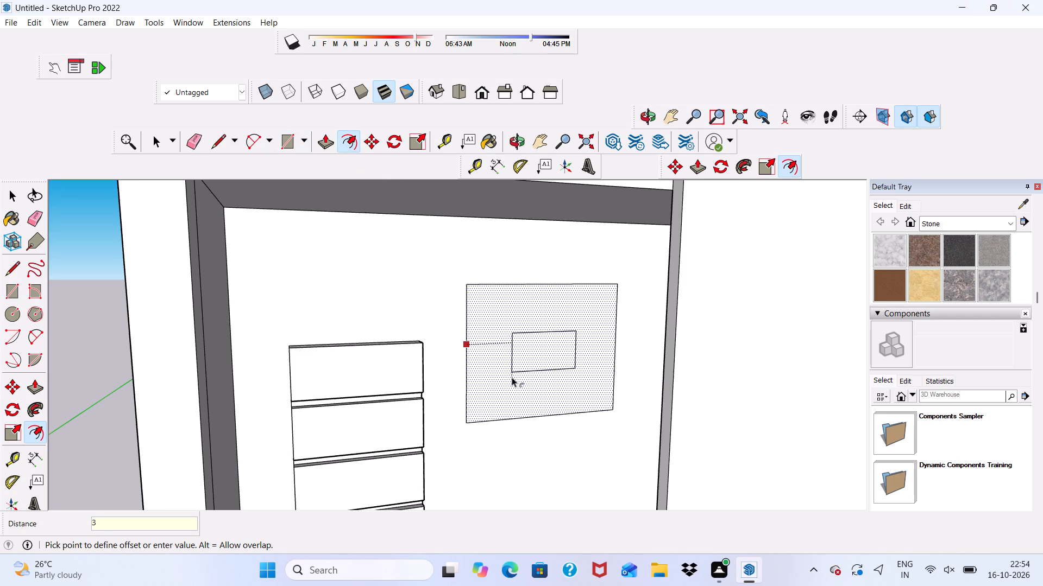
pyautogui.hotkey('shift', '"')
pyautogui.press('Return')
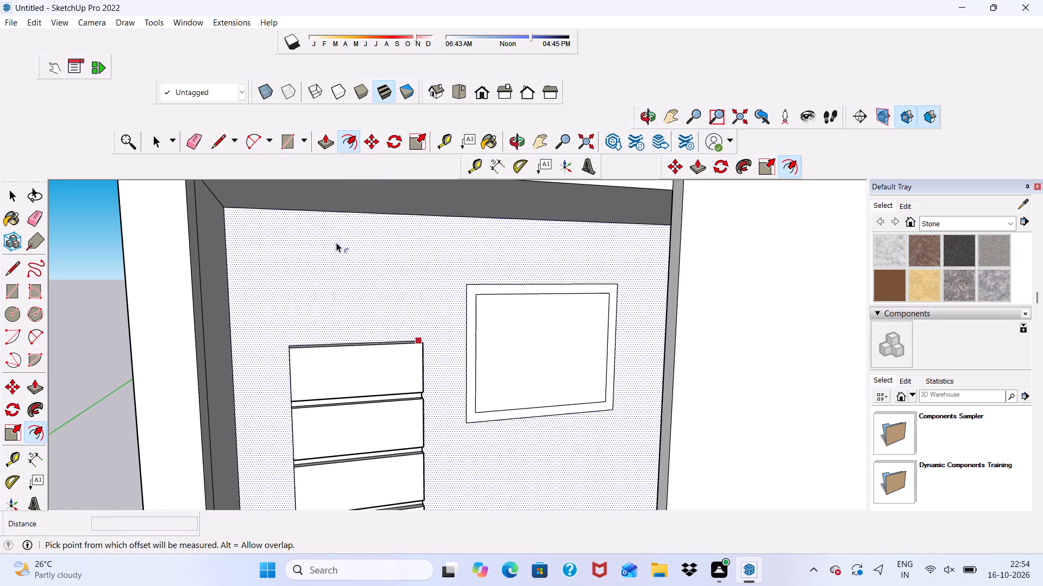
# Draw a vertical mullion rectangle about 3" wide and 3' high from the midpoint of the window frame's inner top edge.
pyautogui.click(290, 143)
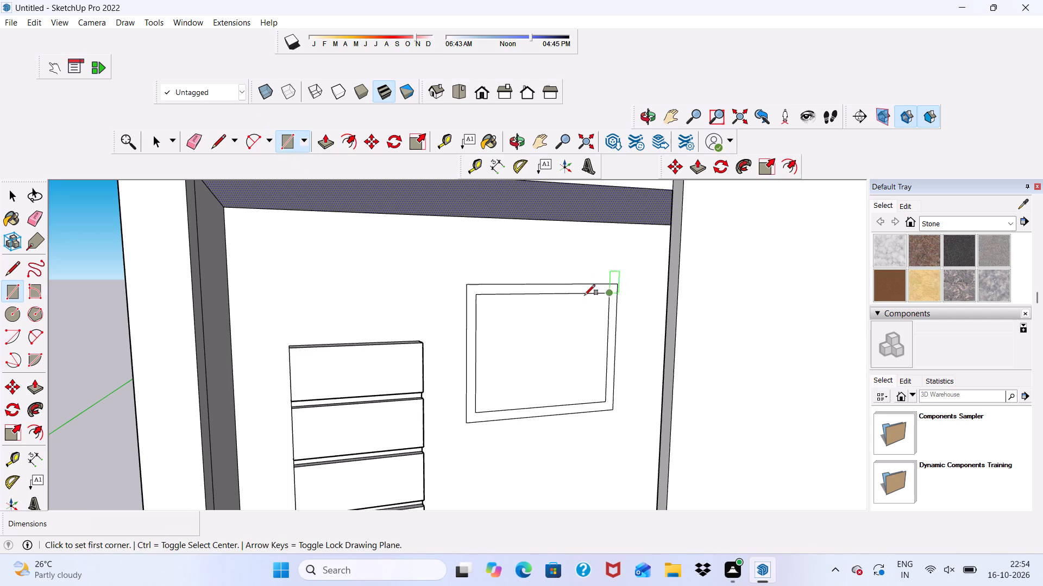
pyautogui.click(546, 296)
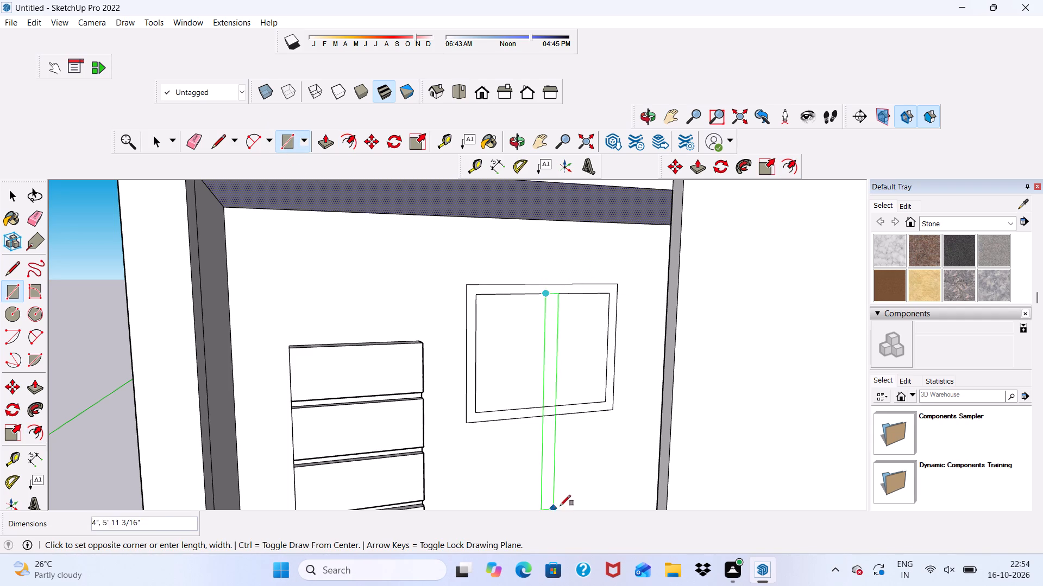
pyautogui.scroll(3, 561, 506)
pyautogui.scroll(1, 548, 379)
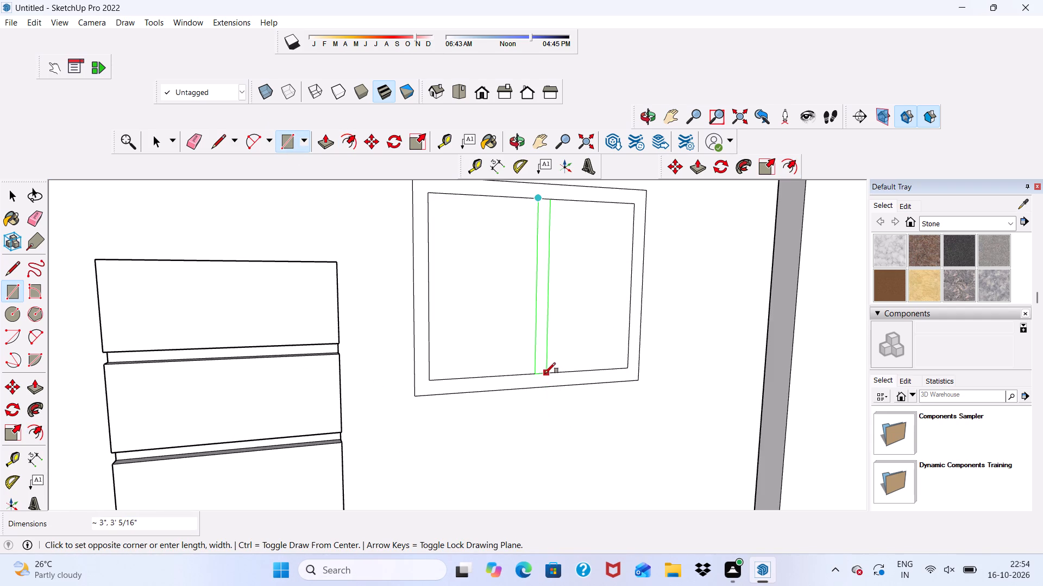
pyautogui.scroll(7, 550, 373)
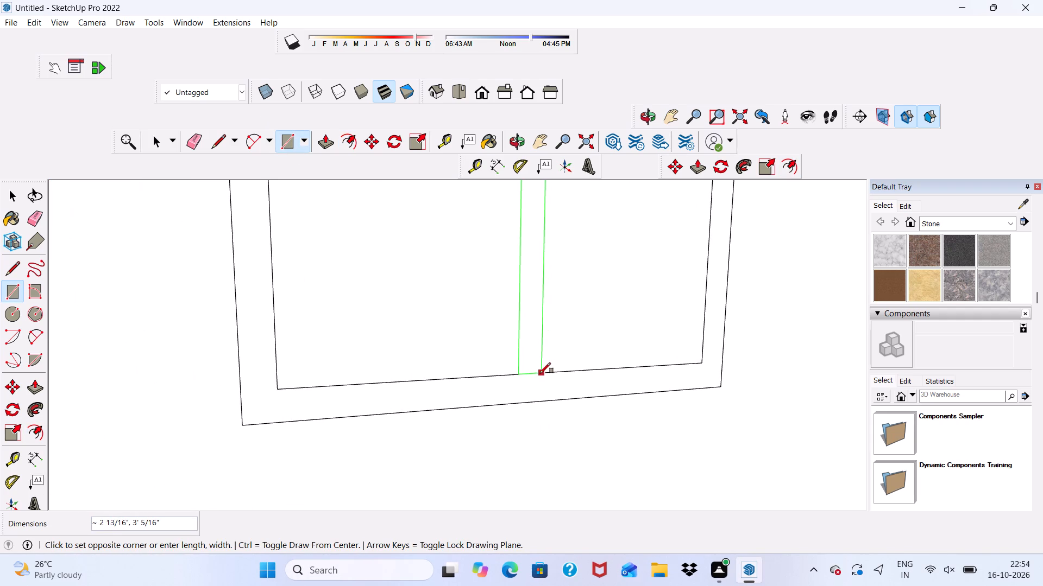
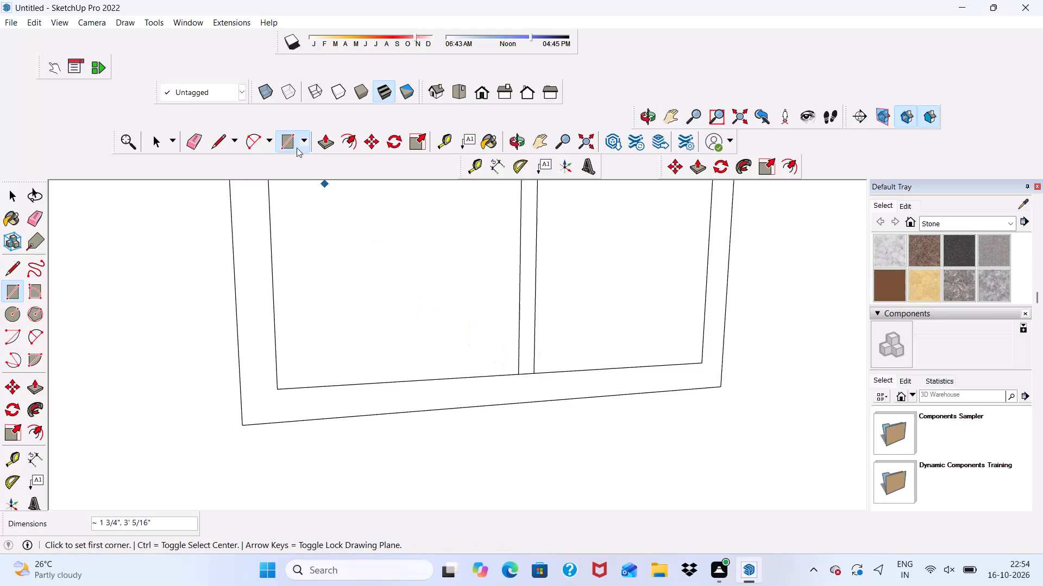
# Erase the short edges where the mullion meets the ground-floor window frame, merging both into one face.
pyautogui.click(191, 133)
pyautogui.scroll(4, 521, 355)
pyautogui.scroll(-1, 529, 360)
pyautogui.moveTo(529, 364); pyautogui.dragTo(529, 366)
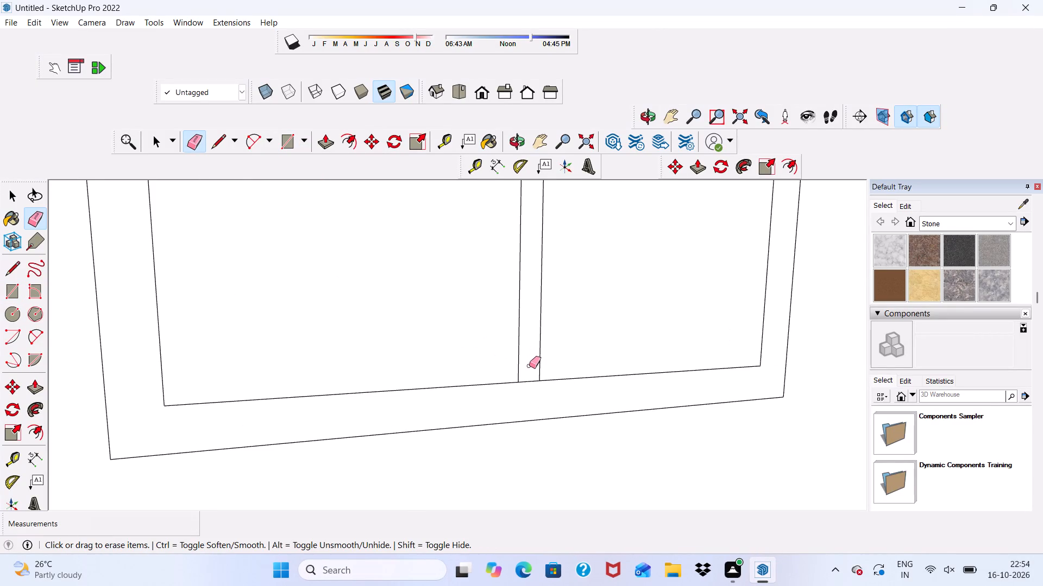
pyautogui.moveTo(529, 366); pyautogui.dragTo(526, 386)
pyautogui.scroll(-18, 514, 386)
pyautogui.scroll(8, 513, 332)
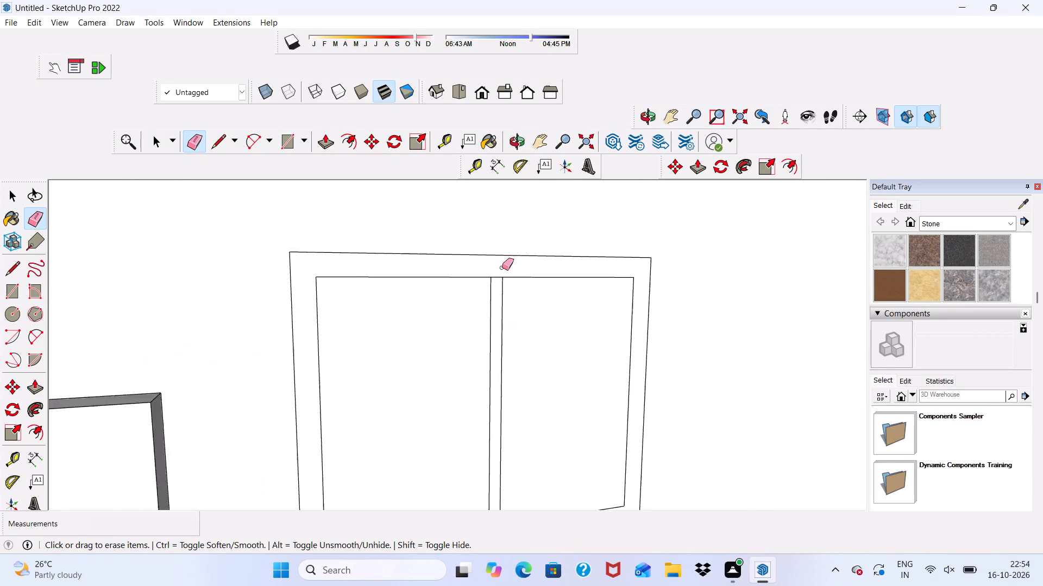
pyautogui.scroll(7, 502, 267)
pyautogui.moveTo(492, 278); pyautogui.dragTo(493, 297)
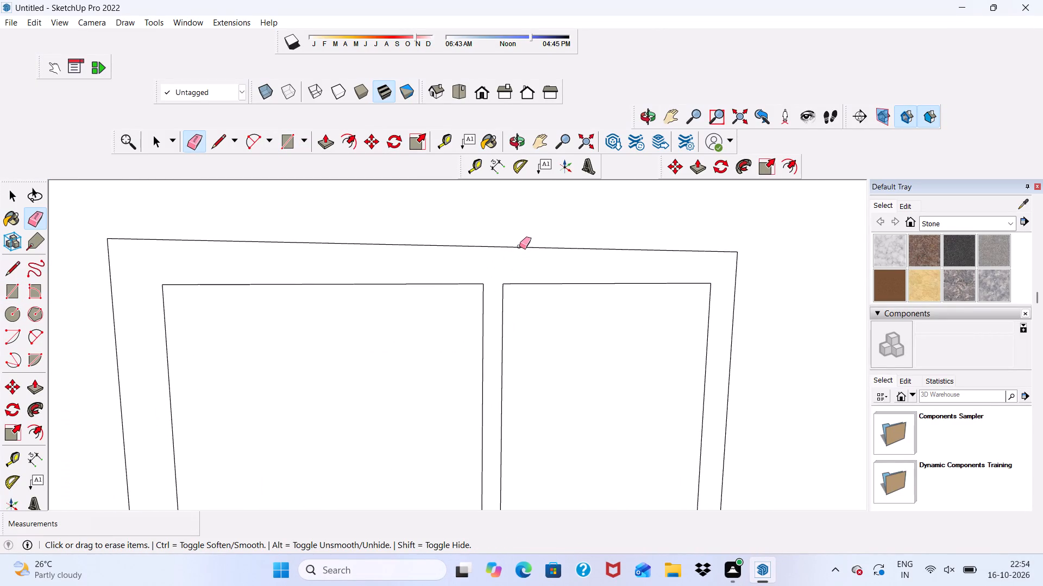
# Extrude the merged ground-floor window frame and mullion face 3".
pyautogui.press('space')
pyautogui.click(494, 272)
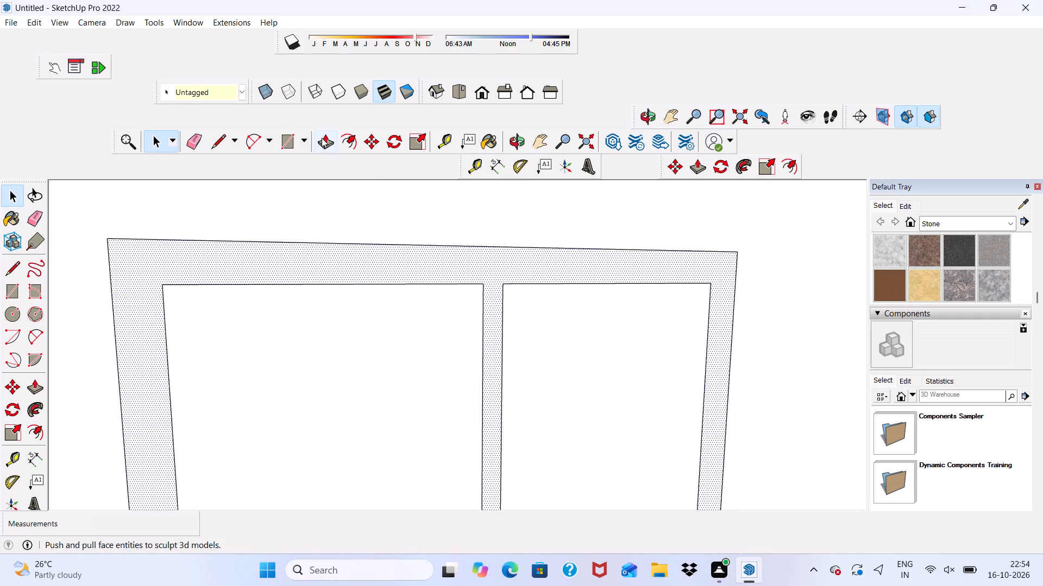
pyautogui.moveTo(322, 138); pyautogui.dragTo(324, 145)
pyautogui.click(429, 258)
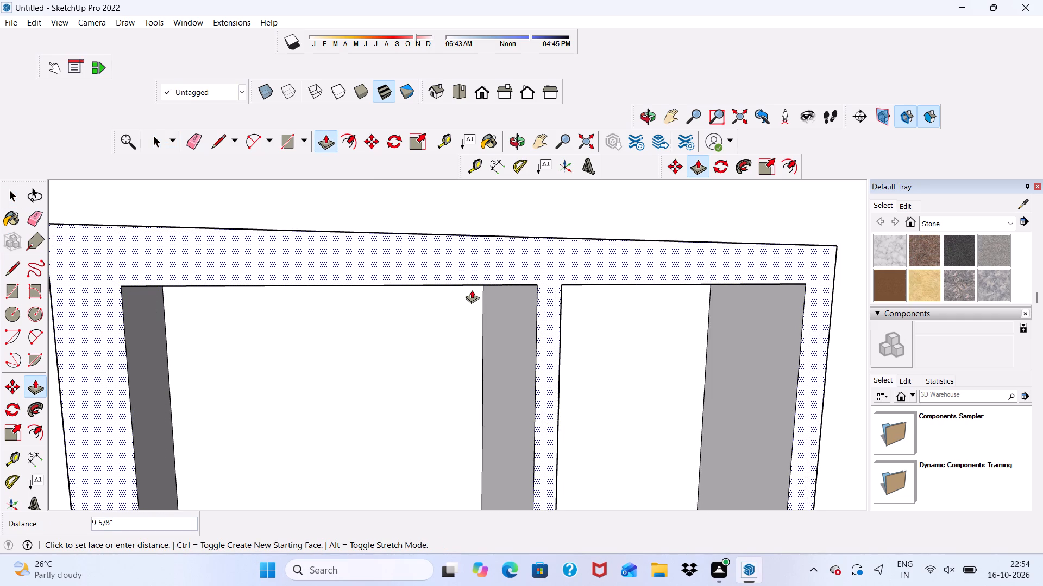
pyautogui.press('3')
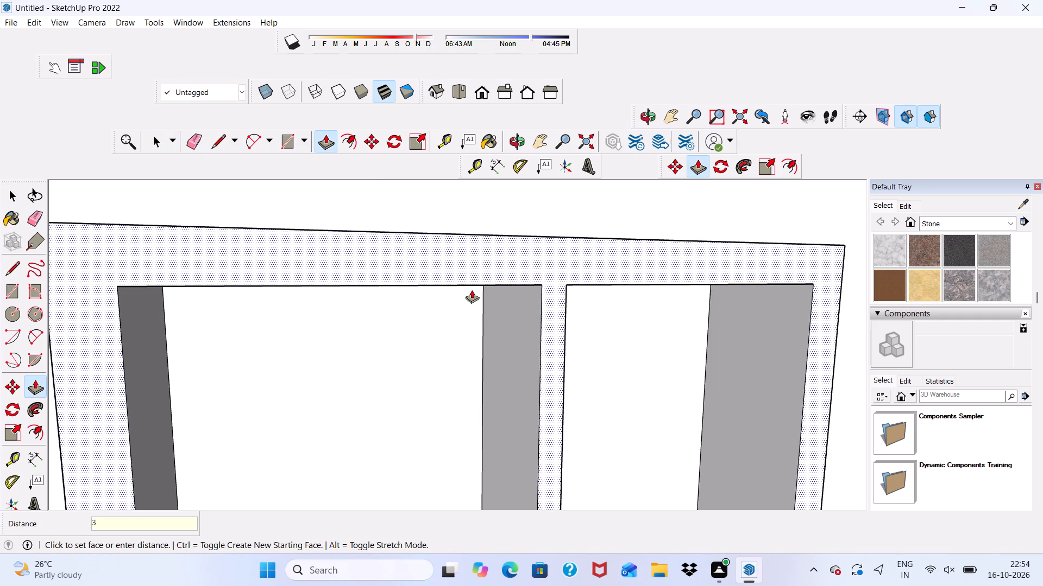
pyautogui.hotkey('shift', '"')
pyautogui.press('Return')
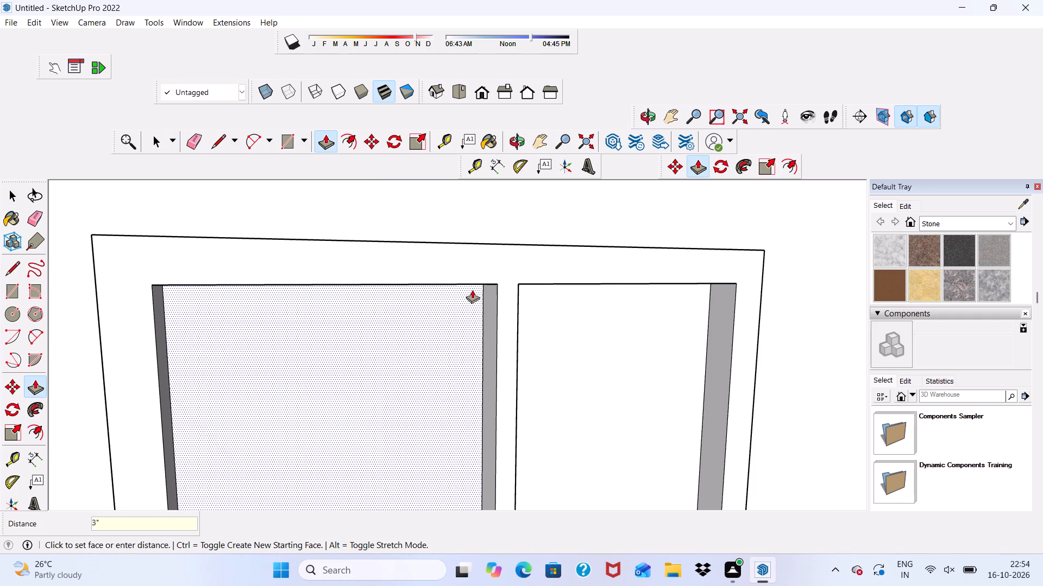
pyautogui.scroll(-7, 476, 312)
pyautogui.scroll(2, 508, 244)
pyautogui.scroll(-17, 533, 175)
pyautogui.press('space')
# Examine the building's front, comparing the doors and windows on both floors from several angles.
pyautogui.scroll(-5, 529, 226)
pyautogui.moveTo(529, 226); pyautogui.dragTo(437, 182, button='middle')
pyautogui.scroll(-6, 441, 170)
pyautogui.scroll(-3, 398, 203)
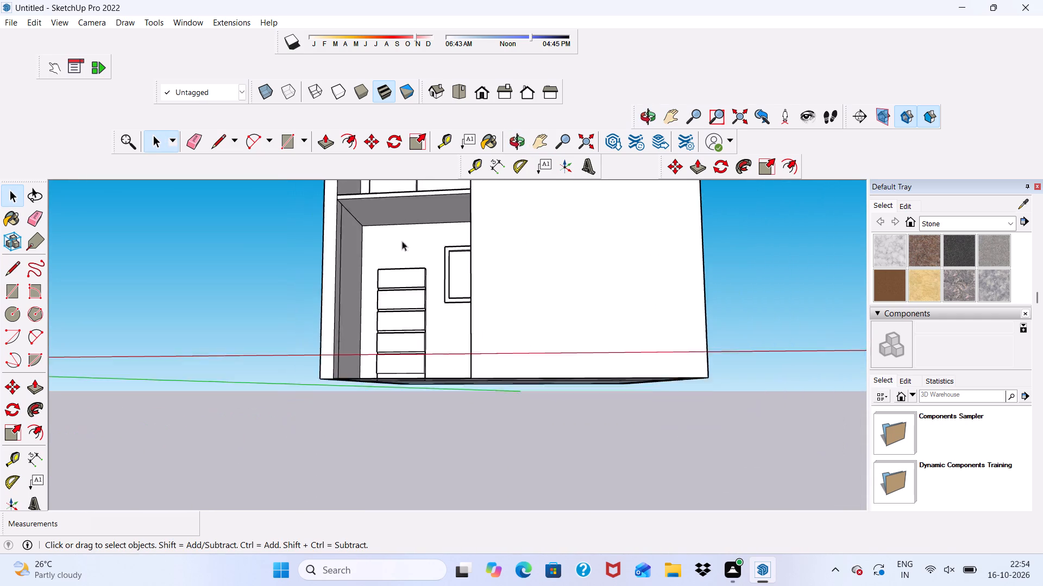
pyautogui.scroll(-6, 402, 241)
pyautogui.moveTo(458, 271); pyautogui.dragTo(458, 323, button='middle')
pyautogui.scroll(-1, 458, 323)
pyautogui.scroll(4, 458, 316)
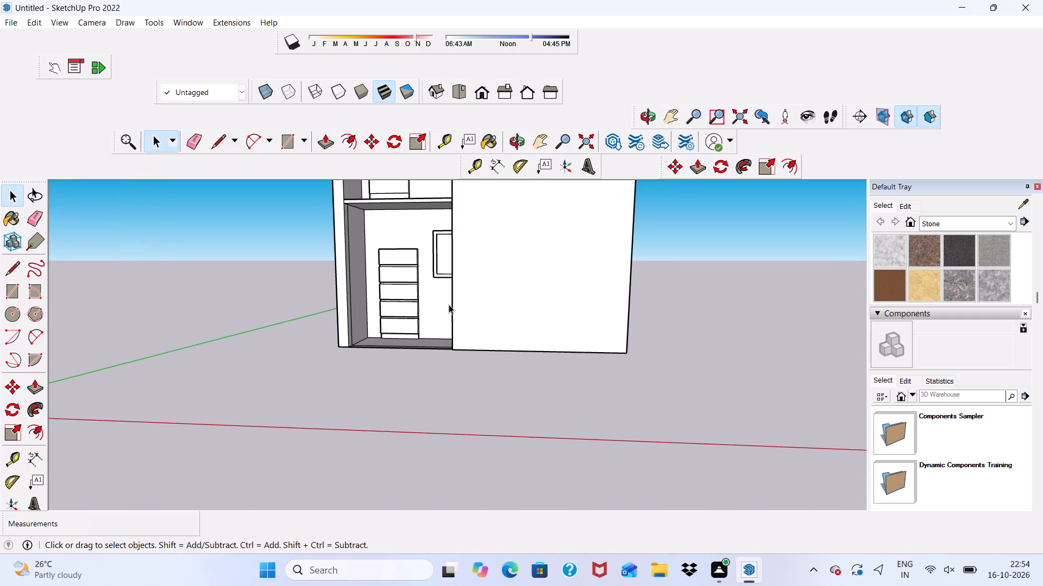
pyautogui.scroll(-3, 449, 304)
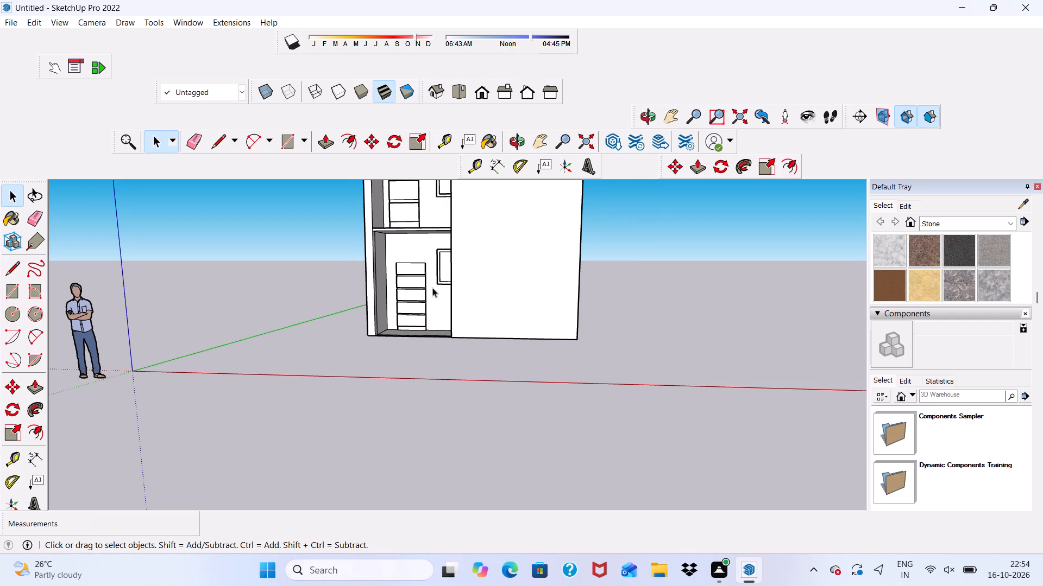
pyautogui.scroll(-4, 535, 251)
pyautogui.moveTo(503, 296); pyautogui.dragTo(560, 314, button='middle')
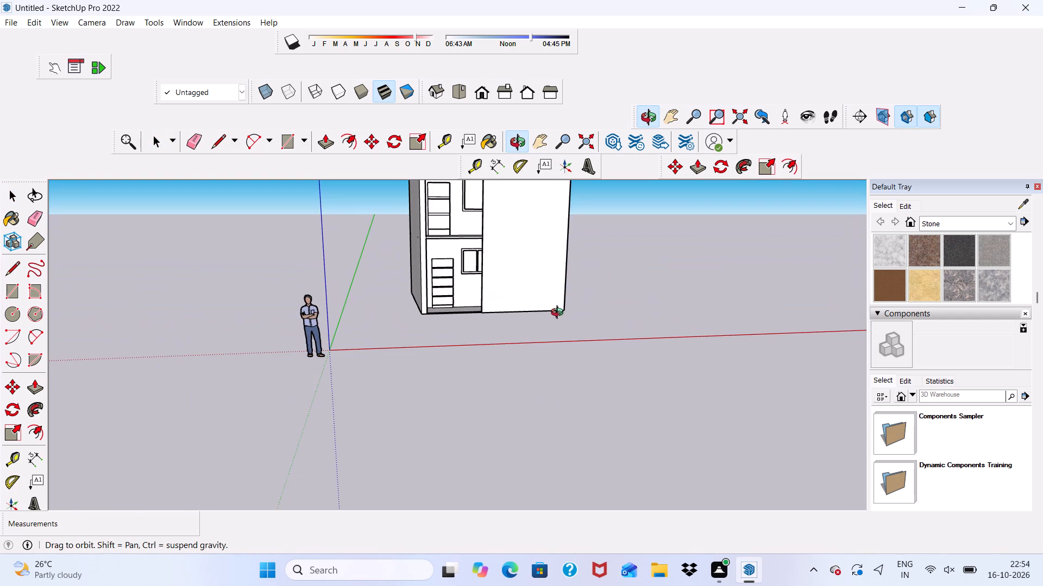
pyautogui.moveTo(560, 314); pyautogui.dragTo(560, 314, button='middle')
pyautogui.scroll(3, 544, 233)
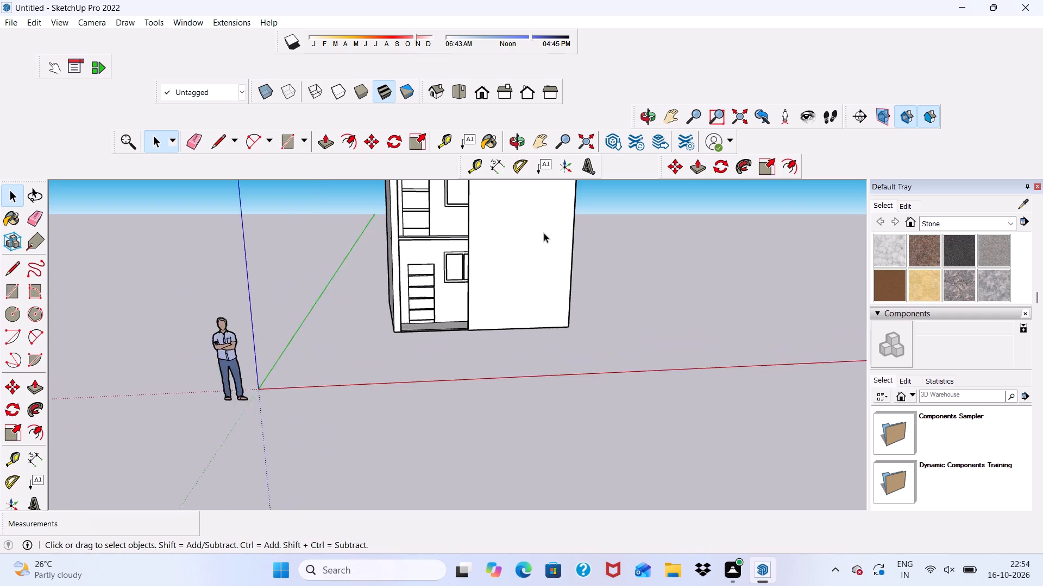
pyautogui.scroll(3, 544, 233)
pyautogui.scroll(-10, 544, 233)
pyautogui.moveTo(537, 207); pyautogui.dragTo(531, 177, button='middle')
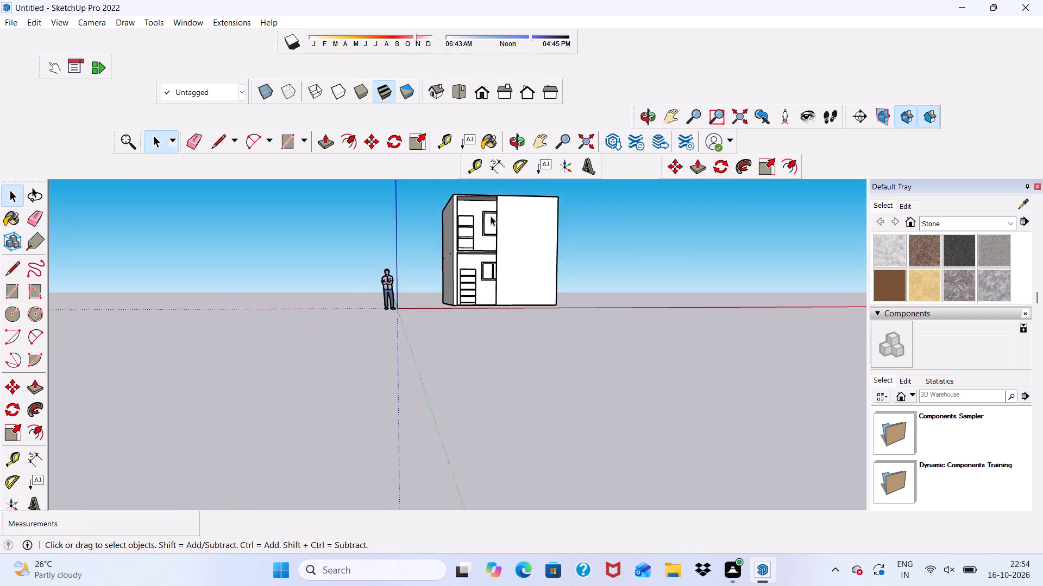
pyautogui.scroll(17, 484, 238)
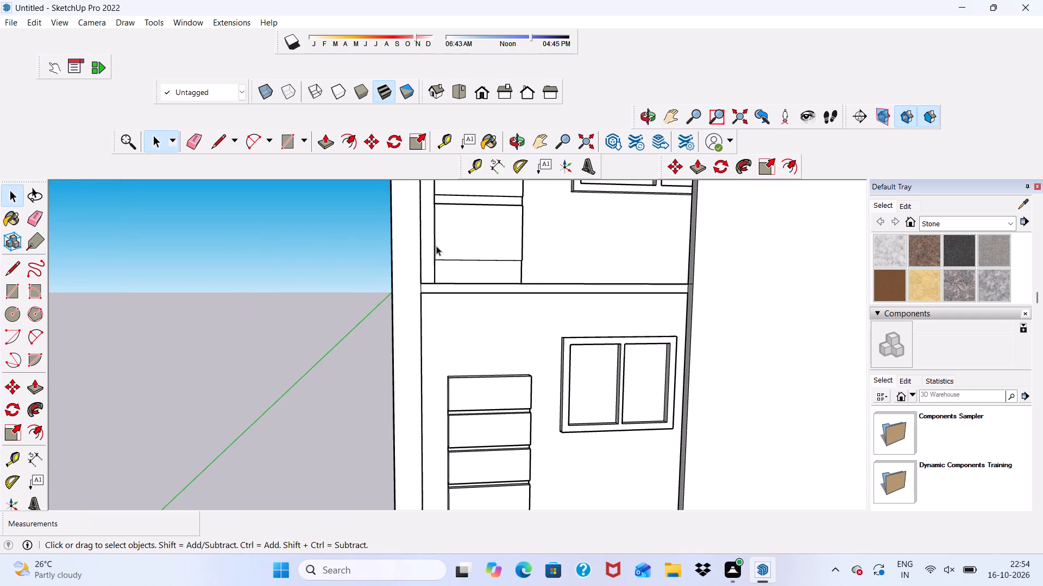
pyautogui.scroll(2, 436, 246)
pyautogui.scroll(-11, 436, 270)
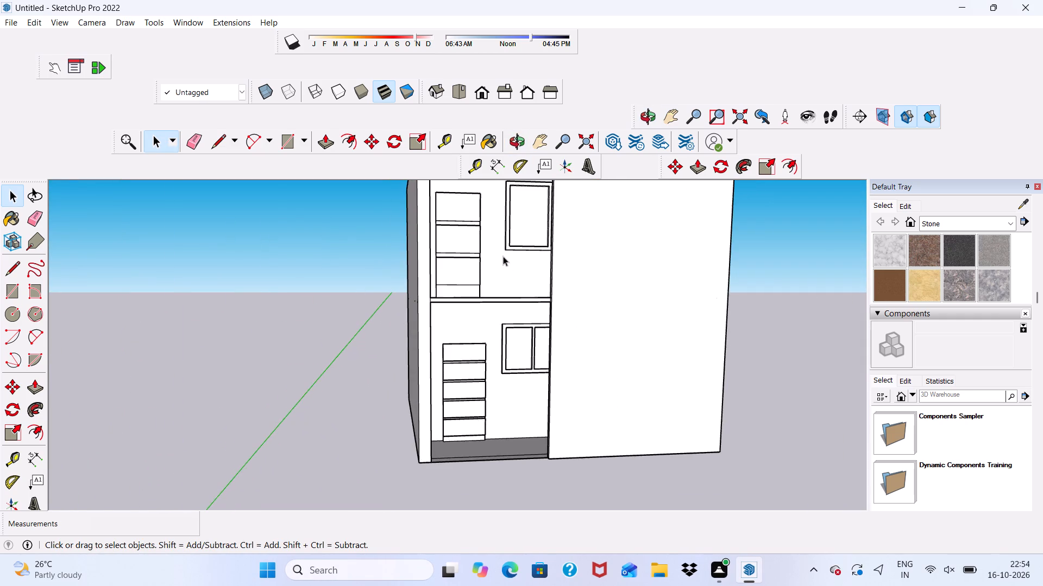
pyautogui.scroll(-4, 503, 256)
pyautogui.scroll(1, 503, 259)
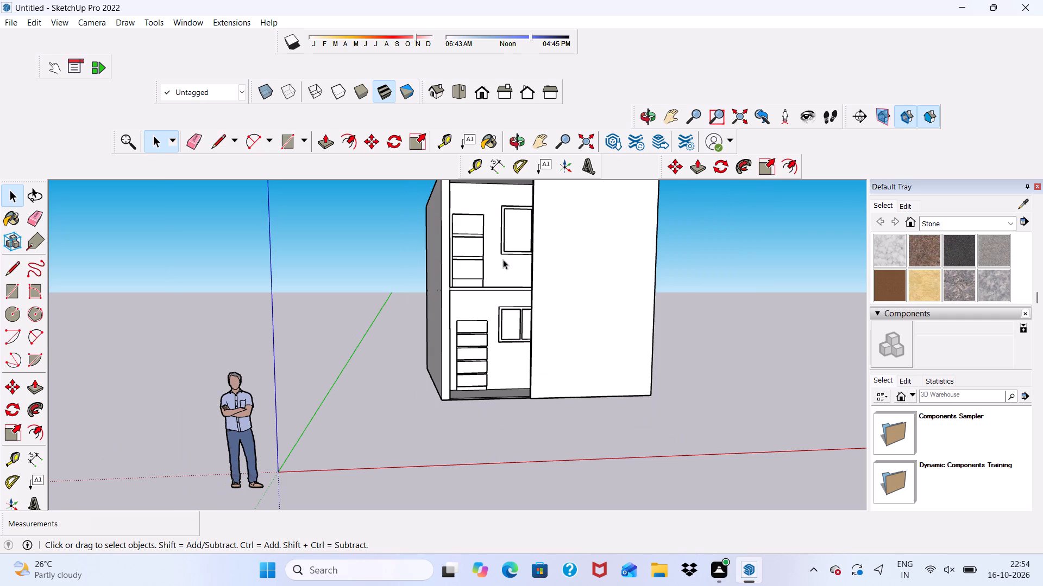
pyautogui.scroll(4, 503, 259)
pyautogui.scroll(-11, 491, 231)
pyautogui.moveTo(495, 216); pyautogui.dragTo(460, 235, button='middle')
pyautogui.scroll(5, 359, 176)
pyautogui.scroll(8, 277, 151)
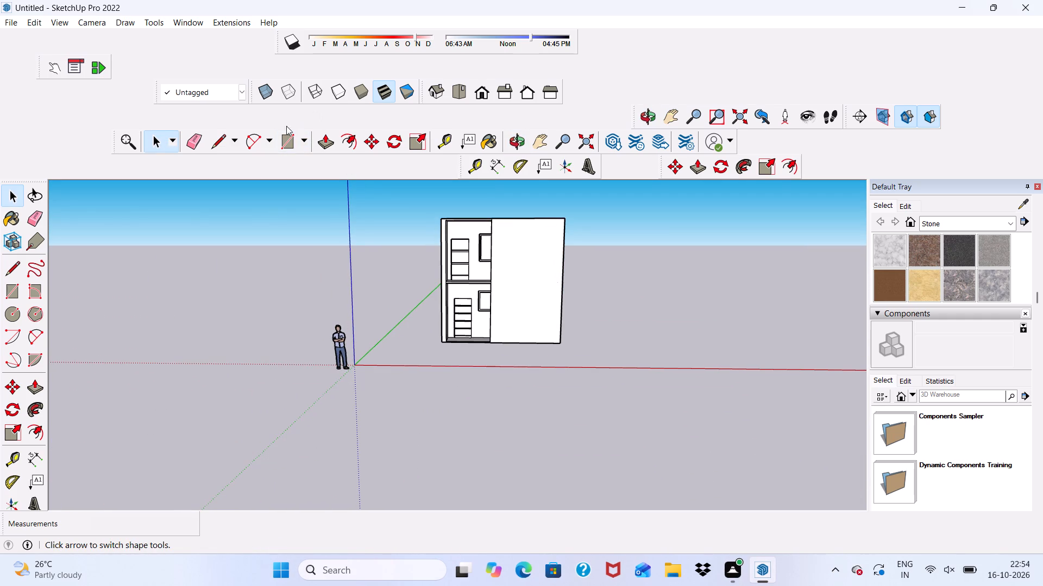
# Draw a rectangle about 8' 3" by 3" along the roof slab's front edge, from the front panel to the outer wall corner.
pyautogui.scroll(2, 275, 141)
pyautogui.click(285, 142)
pyautogui.scroll(13, 432, 219)
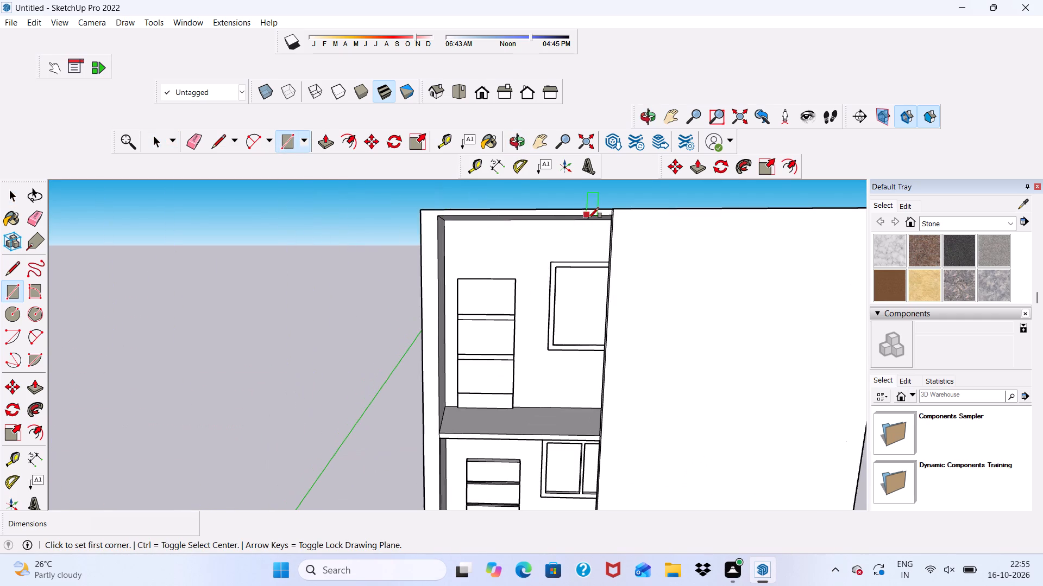
pyautogui.scroll(20, 589, 219)
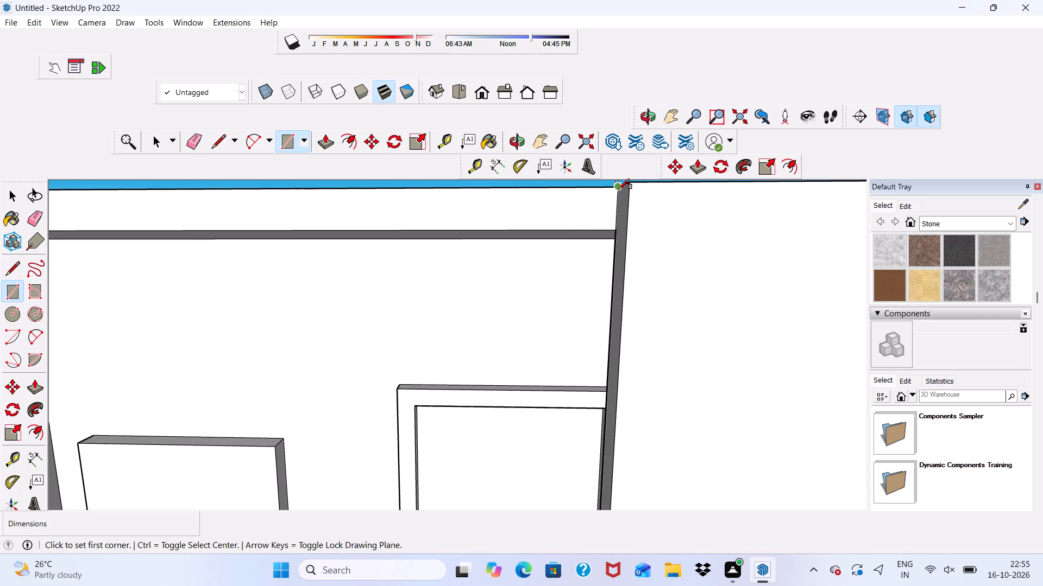
pyautogui.click(619, 189)
pyautogui.scroll(-9, 508, 256)
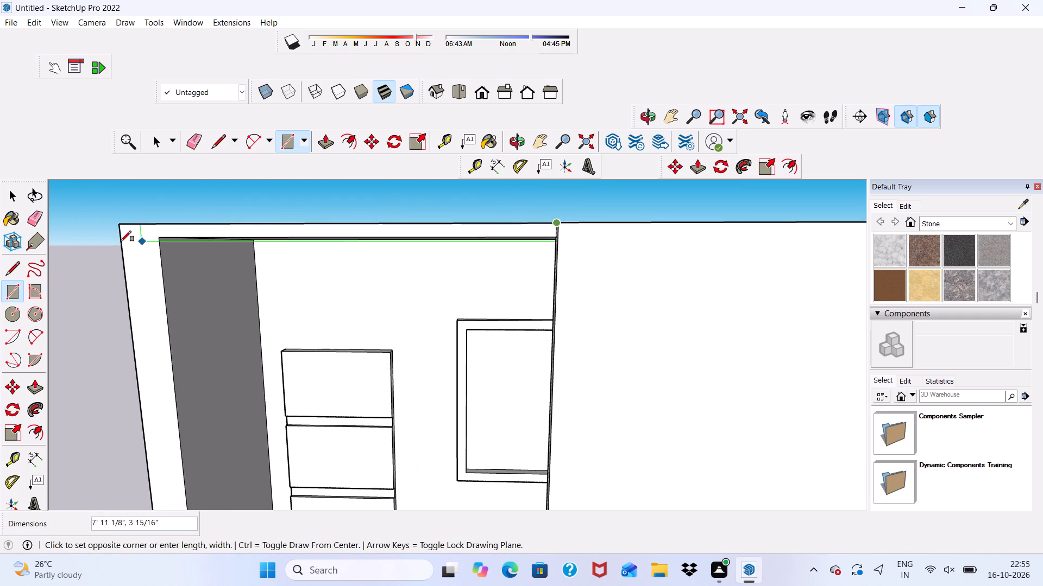
pyautogui.scroll(3, 108, 244)
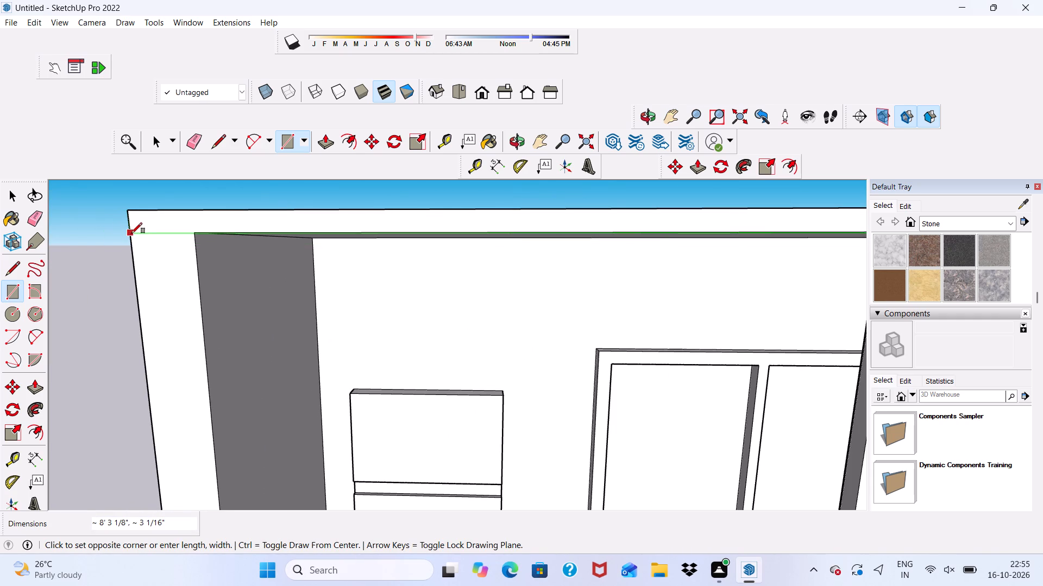
pyautogui.click(131, 233)
pyautogui.scroll(1, 212, 227)
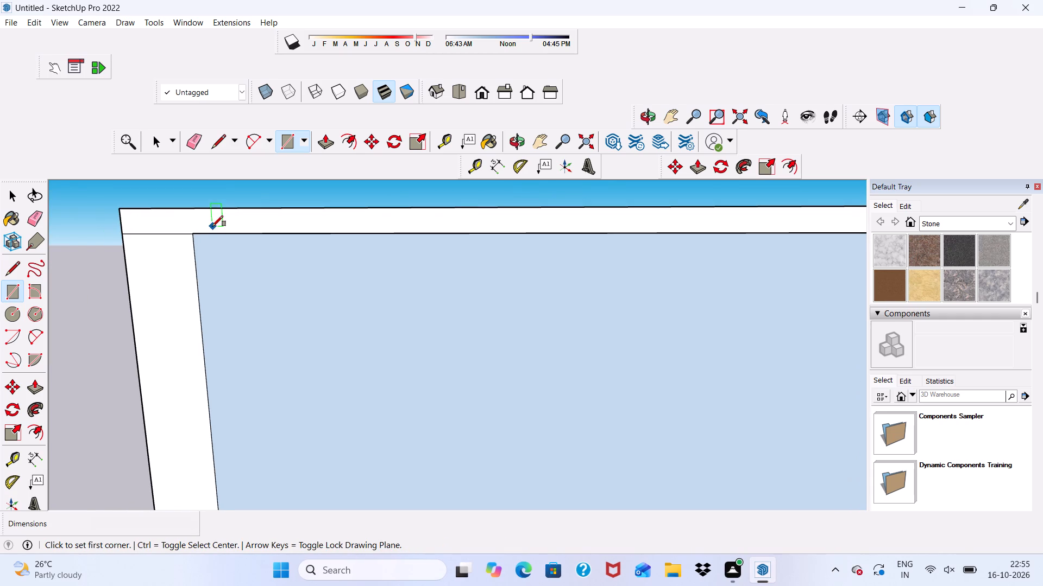
# Delete the face covering the upper-floor front opening.
pyautogui.press('space')
pyautogui.click(234, 316)
pyautogui.press('Delete')
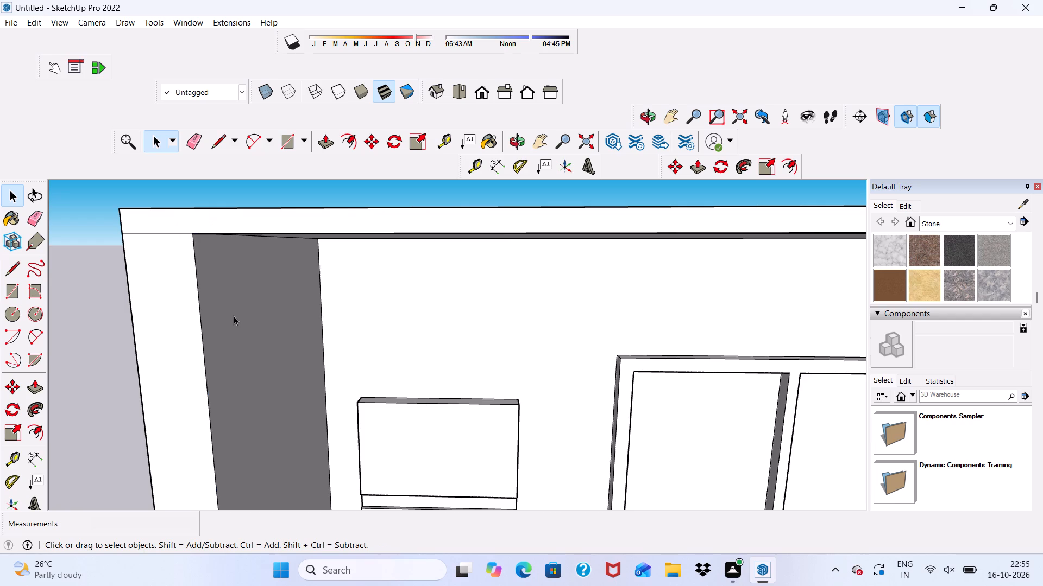
# Extrude the roof-edge strip 6" outward from the front.
pyautogui.click(235, 222)
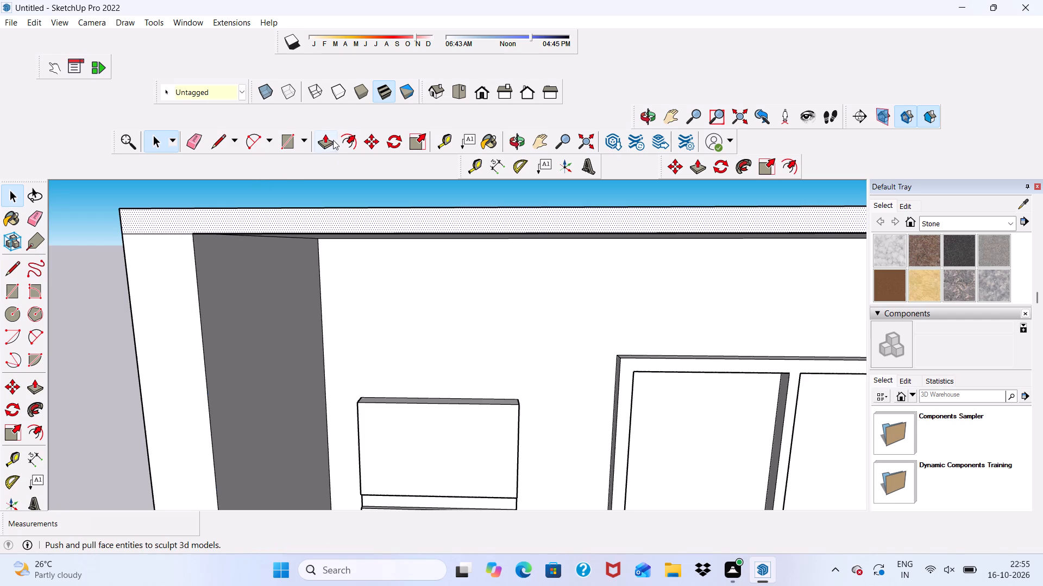
pyautogui.click(326, 138)
pyautogui.click(286, 224)
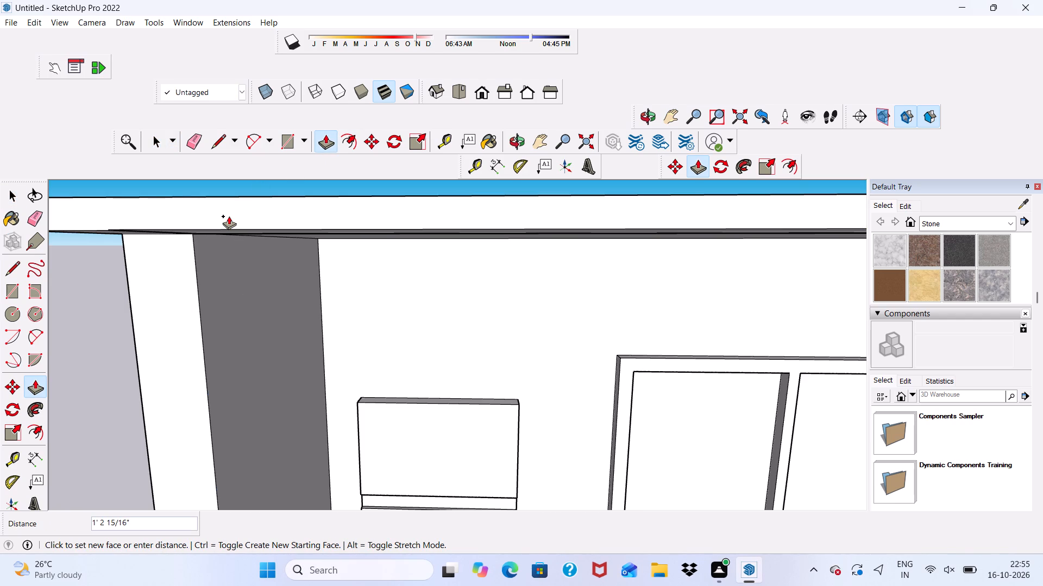
pyautogui.press('6')
pyautogui.hotkey('shift', '"')
pyautogui.press('Return')
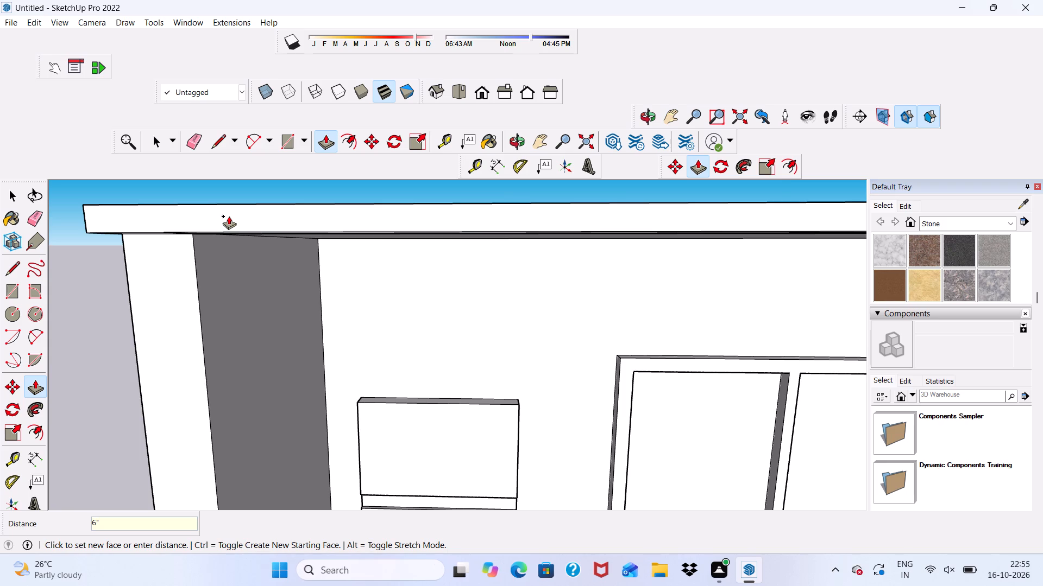
# Extrude the underside of the projecting strip's outer end down the side wall about 10' 3", to the bottom of the intermediate slab.
pyautogui.scroll(-6, 323, 224)
pyautogui.scroll(1, 323, 224)
pyautogui.moveTo(323, 224); pyautogui.dragTo(341, 160, button='middle')
pyautogui.scroll(-1, 323, 224)
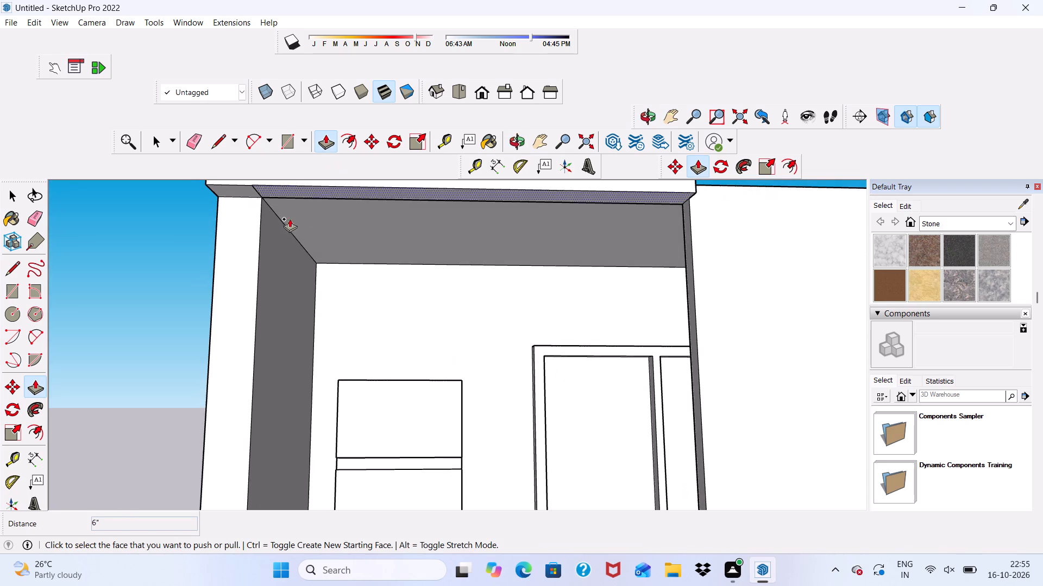
pyautogui.scroll(1, 246, 196)
pyautogui.click(243, 190)
pyautogui.scroll(-5, 233, 238)
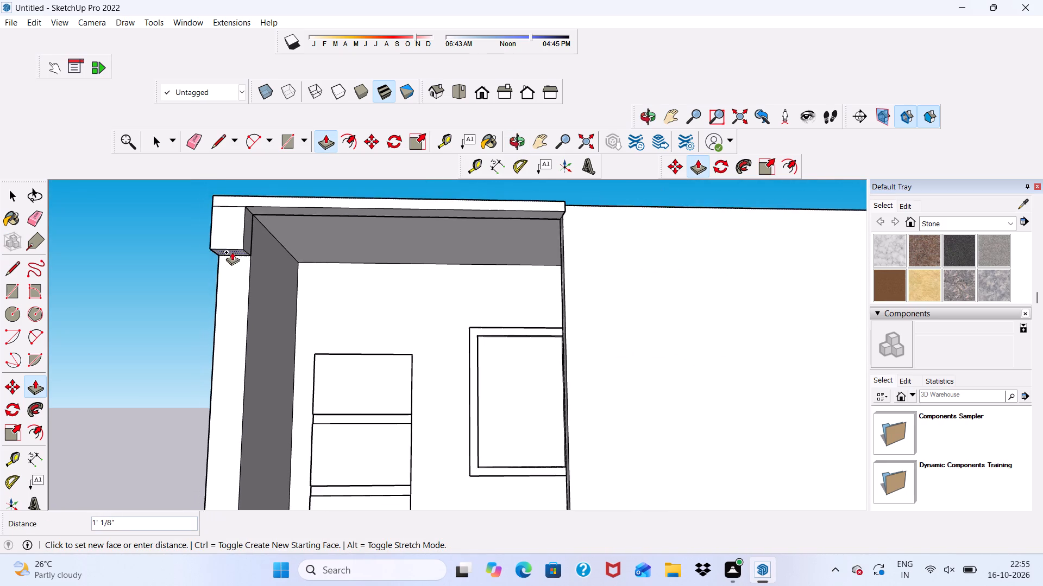
pyautogui.scroll(-11, 232, 251)
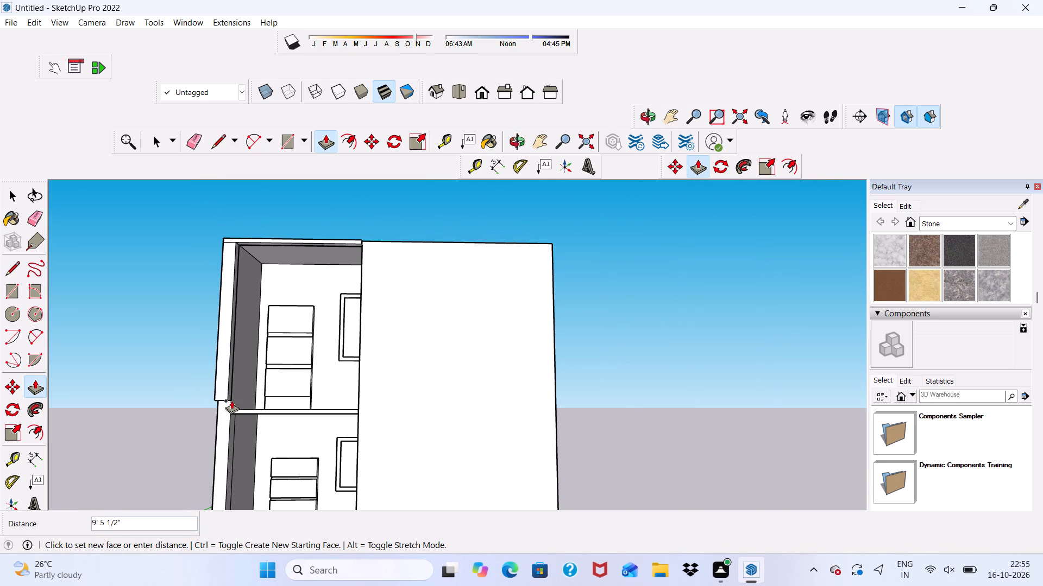
pyautogui.scroll(13, 232, 403)
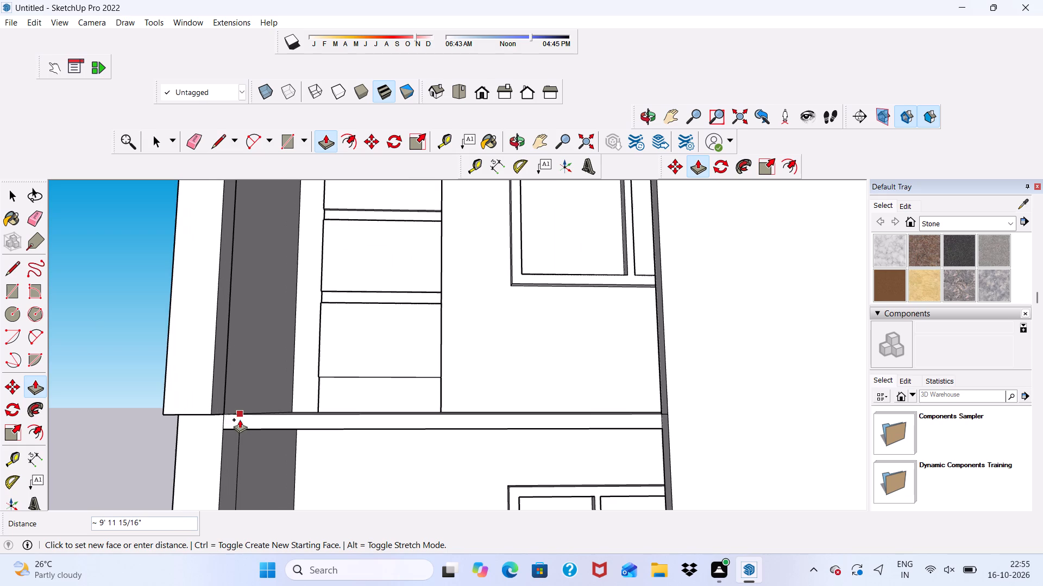
pyautogui.click(235, 426)
pyautogui.scroll(3, 230, 423)
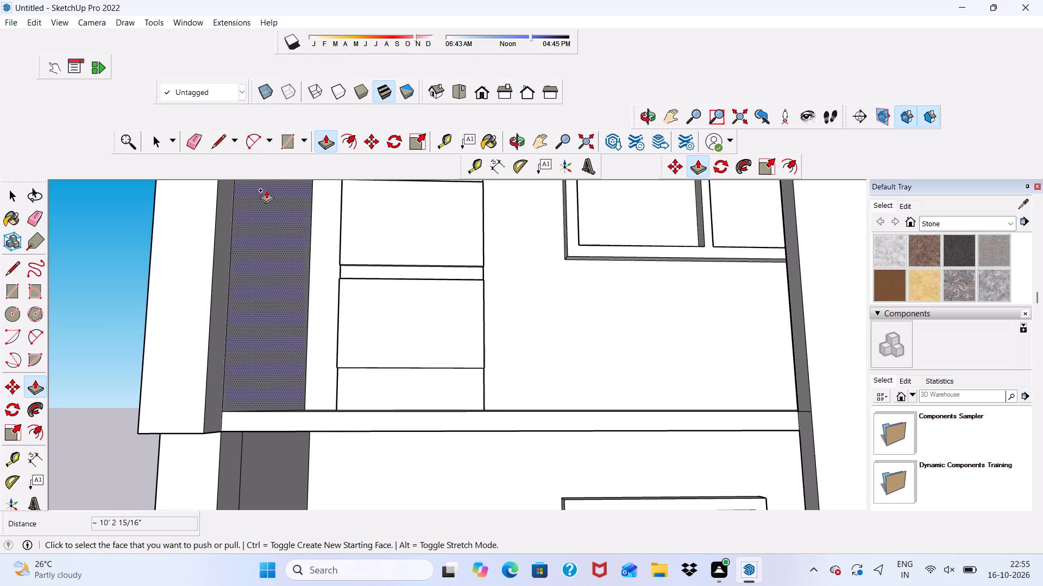
# Draw a 6" line across the inner face of the projecting vertical strip, just above the intermediate slab.
pyautogui.click(217, 139)
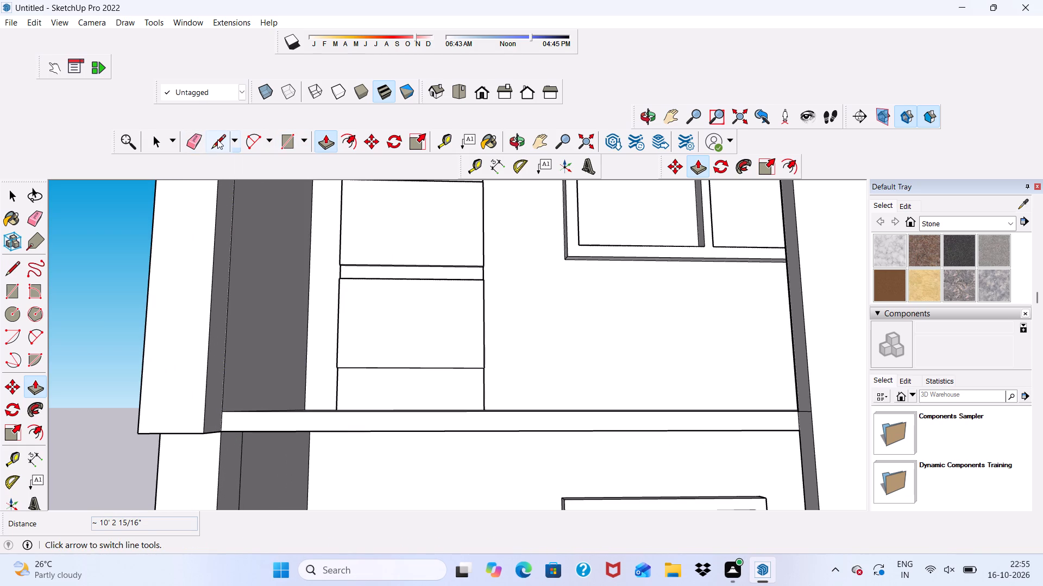
pyautogui.scroll(7, 234, 342)
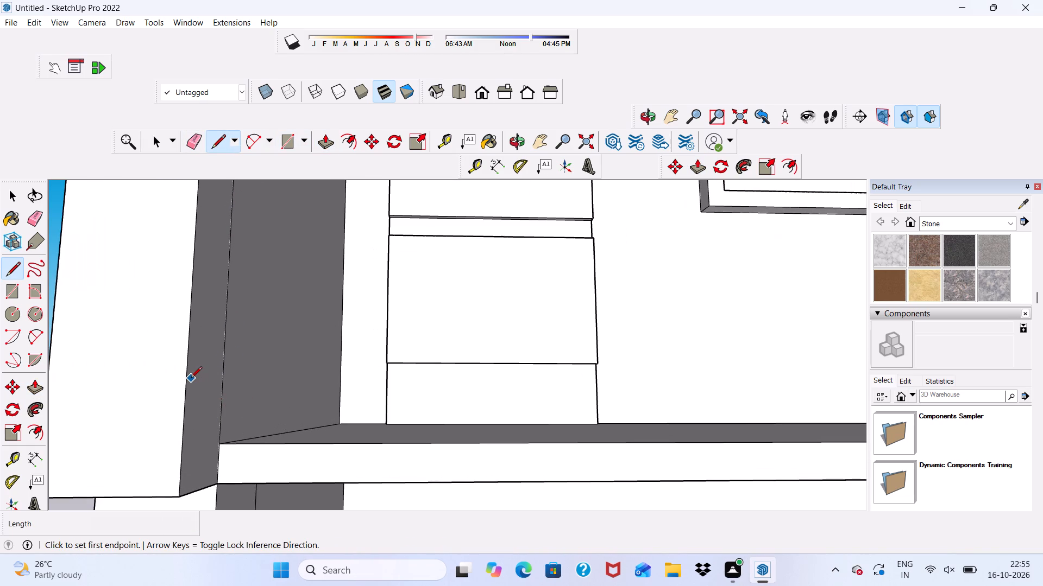
pyautogui.click(189, 373)
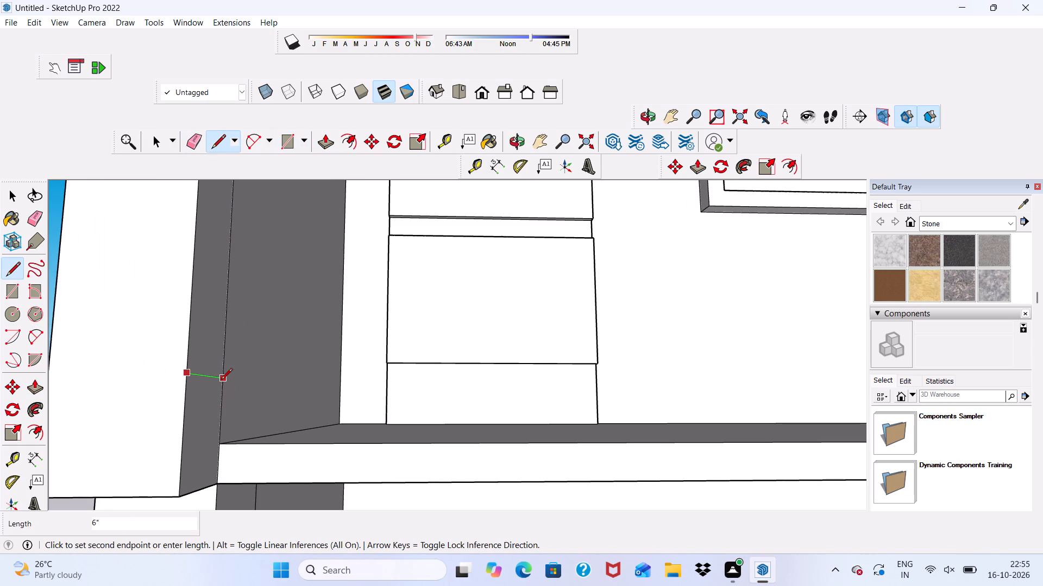
pyautogui.click(221, 380)
pyautogui.press('space')
# Extrude the lower inner face of the vertical strip about 7' 6" along the intermediate slab's front edge, to the front panel.
pyautogui.click(207, 401)
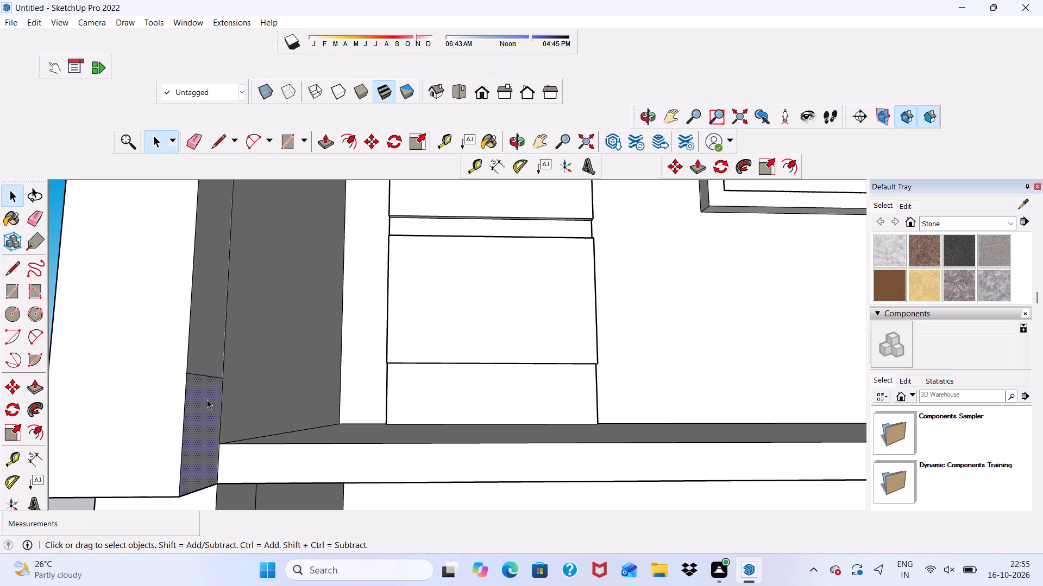
pyautogui.scroll(-2, 207, 399)
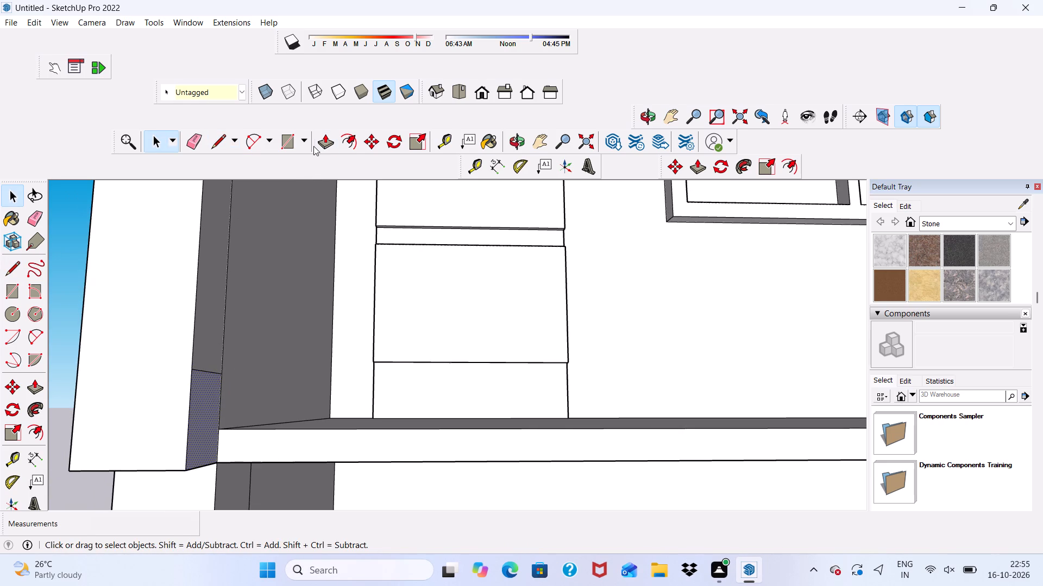
pyautogui.click(313, 144)
pyautogui.click(324, 138)
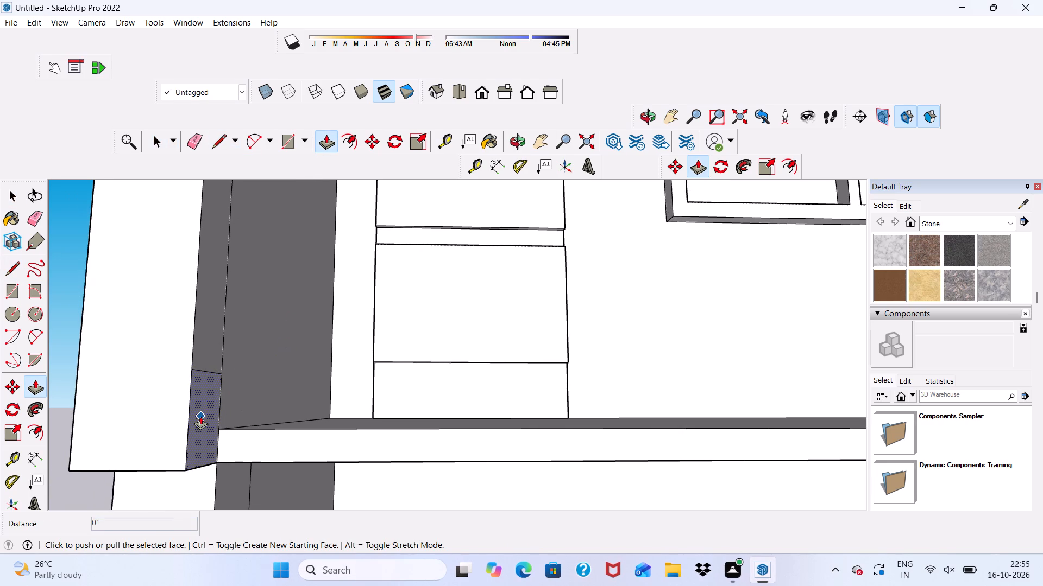
pyautogui.click(200, 416)
pyautogui.scroll(-15, 350, 374)
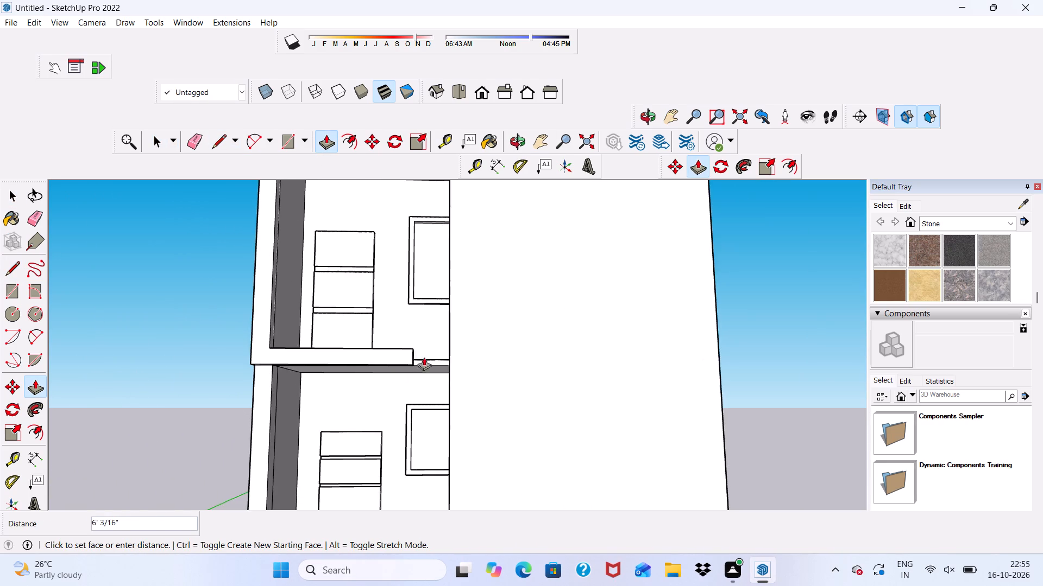
pyautogui.scroll(3, 445, 355)
pyautogui.moveTo(452, 352); pyautogui.dragTo(419, 375, button='middle')
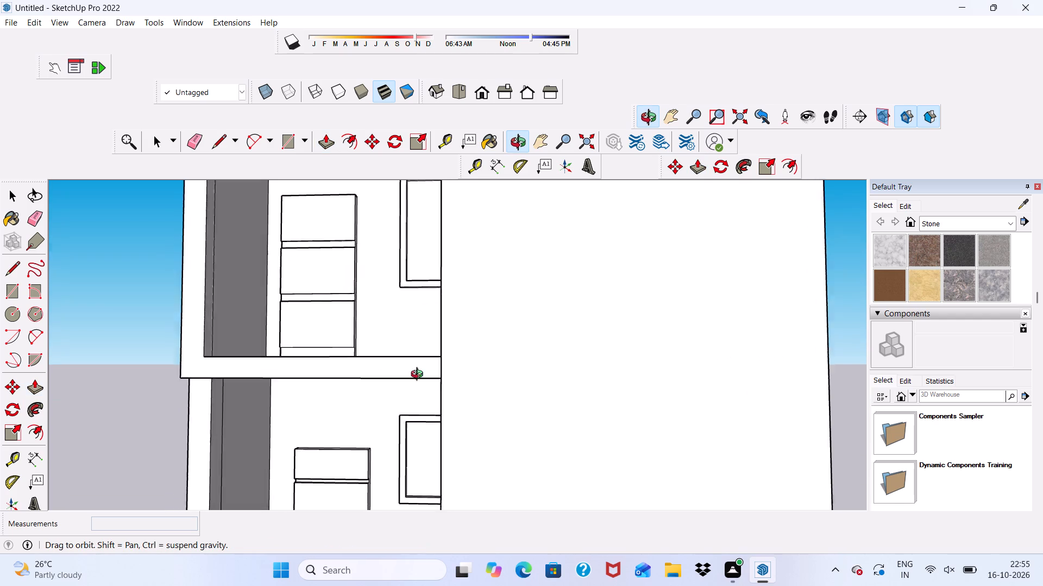
pyautogui.moveTo(419, 375); pyautogui.dragTo(331, 419, button='middle')
pyautogui.scroll(4, 400, 416)
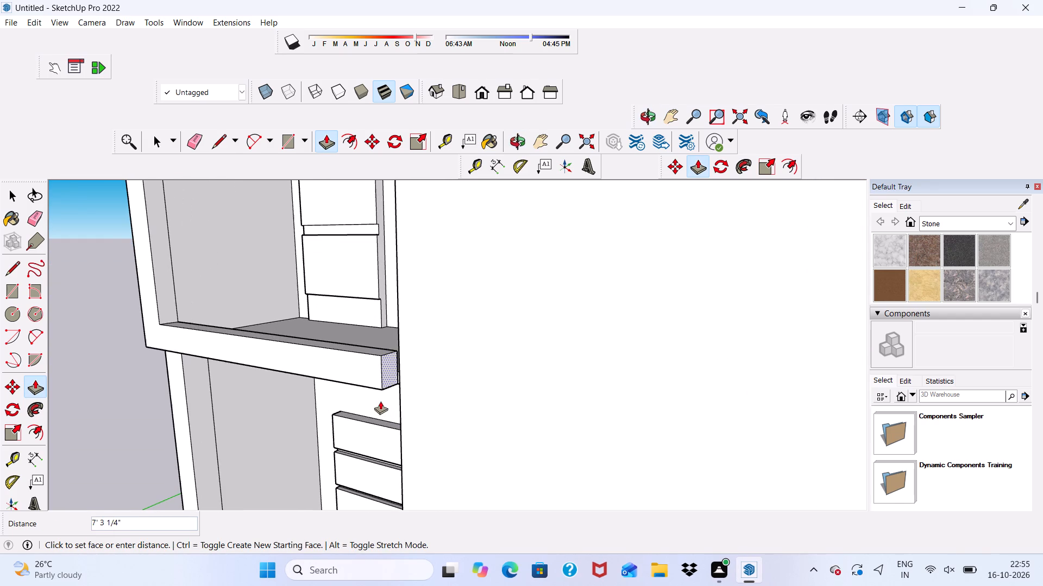
pyautogui.scroll(2, 400, 398)
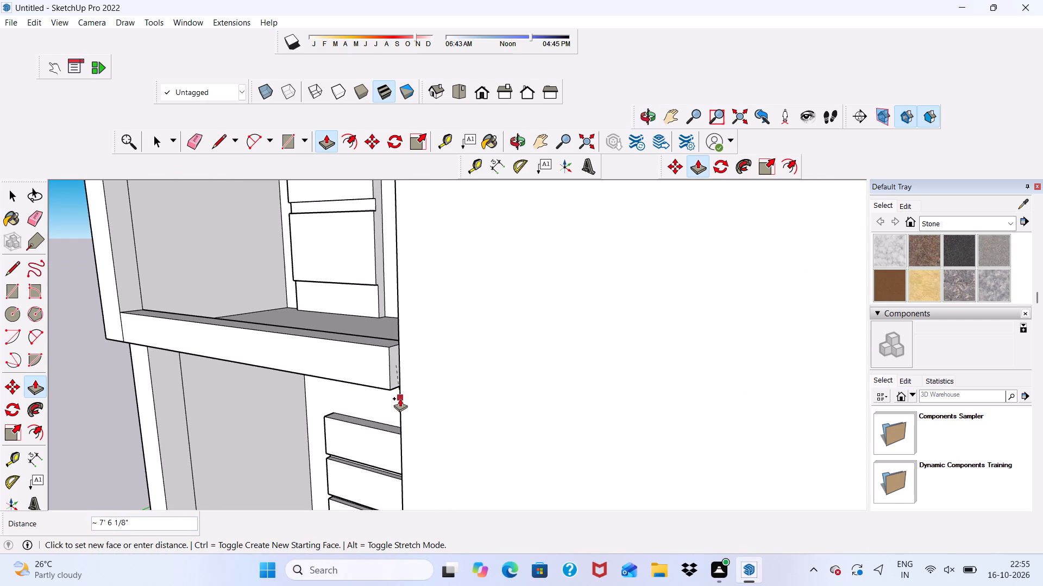
pyautogui.click(400, 398)
pyautogui.scroll(-4, 392, 390)
pyautogui.moveTo(392, 390); pyautogui.dragTo(444, 390, button='middle')
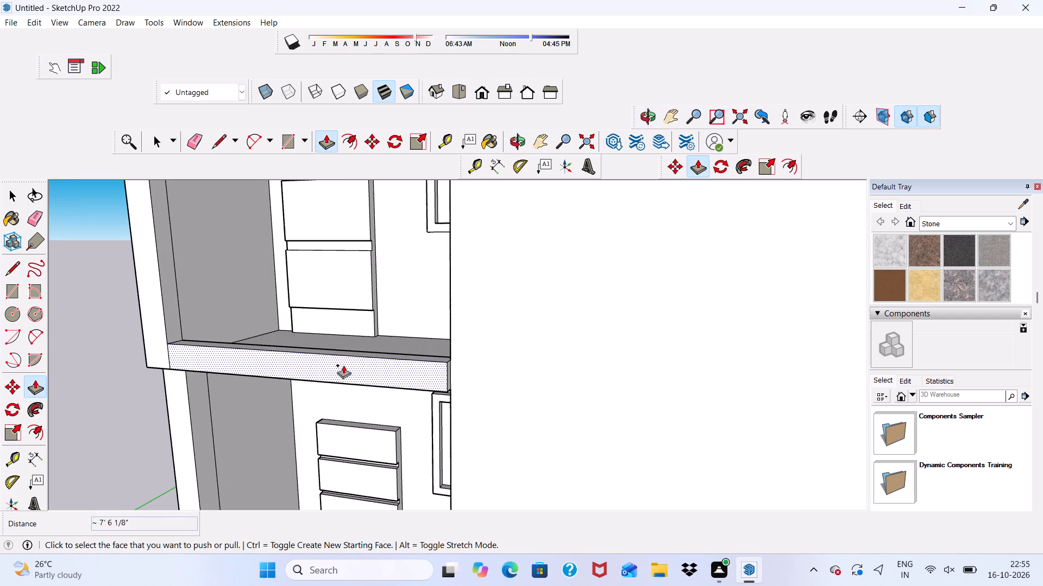
pyautogui.press('space')
# Erase the seam line on the front face where the vertical strip meets the lower horizontal strip.
pyautogui.click(198, 141)
pyautogui.scroll(1, 169, 379)
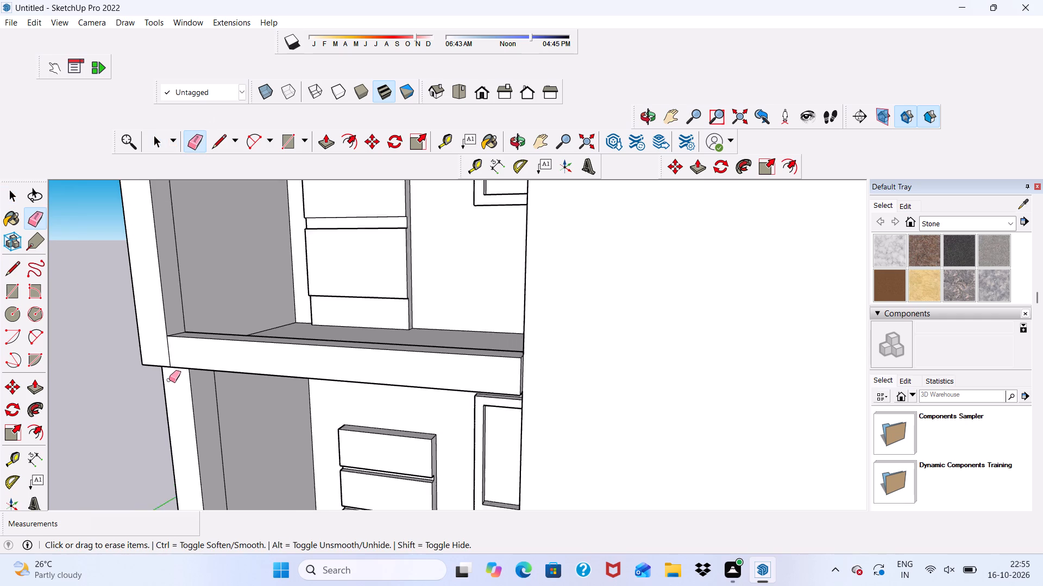
pyautogui.scroll(6, 169, 380)
pyautogui.click(162, 342)
pyautogui.moveTo(163, 342); pyautogui.dragTo(171, 346)
pyautogui.scroll(-19, 171, 346)
pyautogui.moveTo(251, 360); pyautogui.dragTo(388, 359, button='middle')
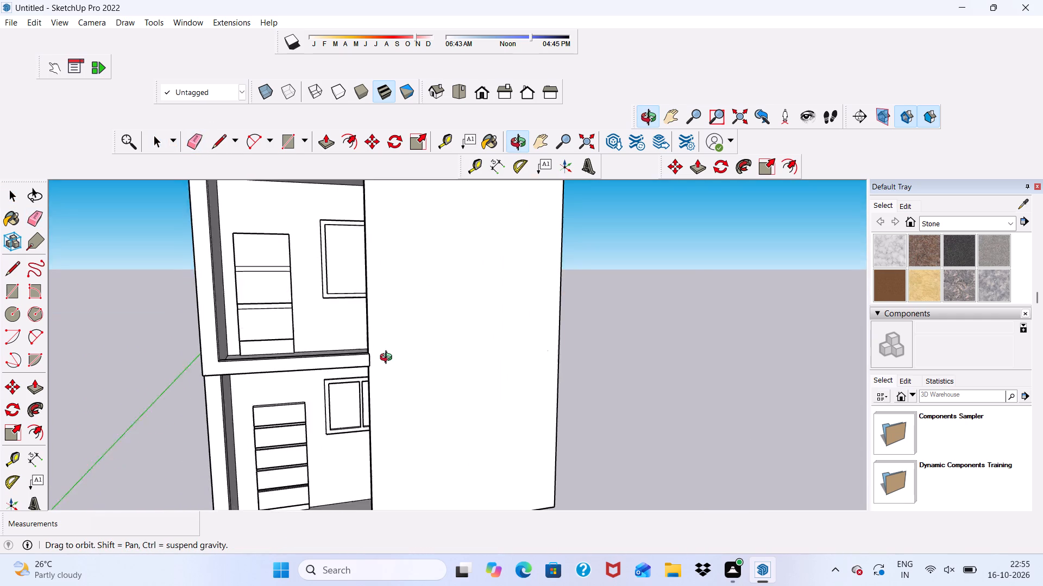
pyautogui.moveTo(388, 359); pyautogui.dragTo(400, 373, button='middle')
pyautogui.scroll(-4, 307, 326)
pyautogui.press('space')
# Erase the seam line on the front face at the border's upper outer corner.
pyautogui.scroll(9, 288, 256)
pyautogui.moveTo(288, 229); pyautogui.dragTo(282, 171, button='middle')
pyautogui.scroll(11, 282, 171)
pyautogui.scroll(-9, 278, 191)
pyautogui.scroll(11, 264, 201)
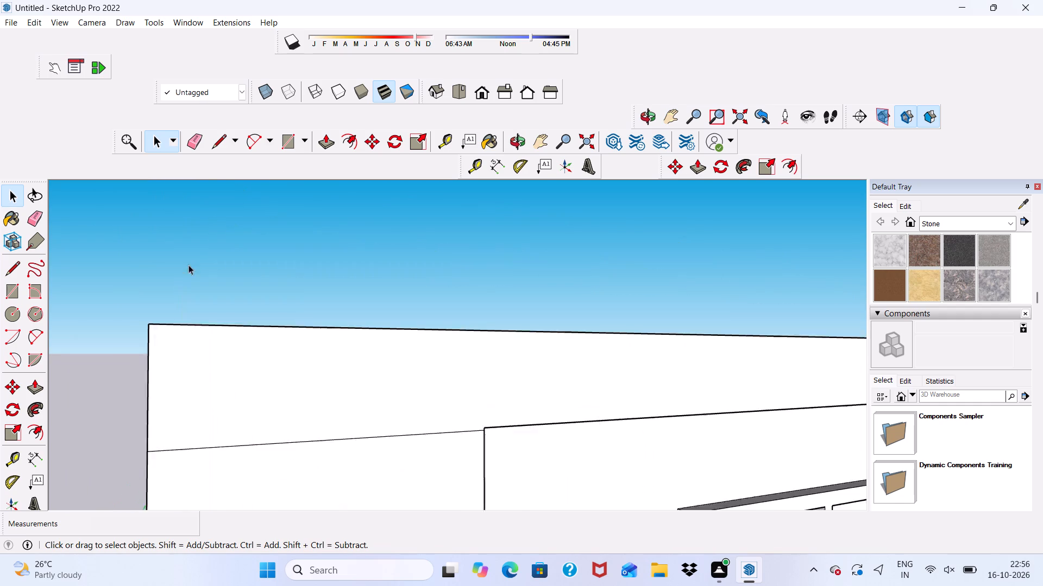
pyautogui.scroll(-2, 189, 265)
pyautogui.scroll(-5, 213, 209)
pyautogui.scroll(1, 213, 198)
pyautogui.click(197, 139)
pyautogui.scroll(3, 198, 227)
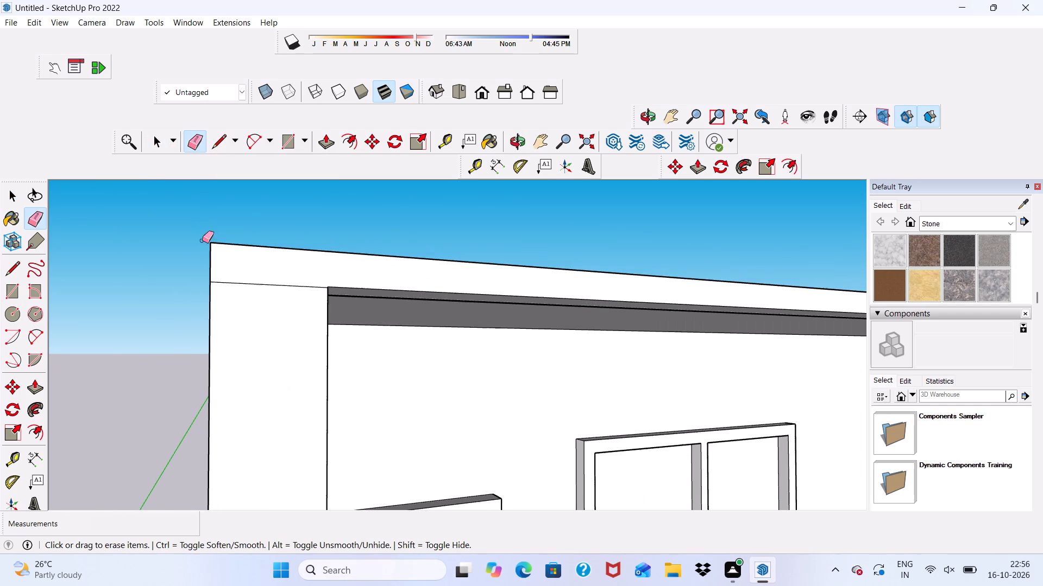
pyautogui.moveTo(227, 275); pyautogui.dragTo(232, 289)
pyautogui.moveTo(294, 308); pyautogui.dragTo(296, 243, button='middle')
pyautogui.press('space')
# Extrude the underside of the border's top strip downward by 3 7/16".
pyautogui.scroll(3, 308, 260)
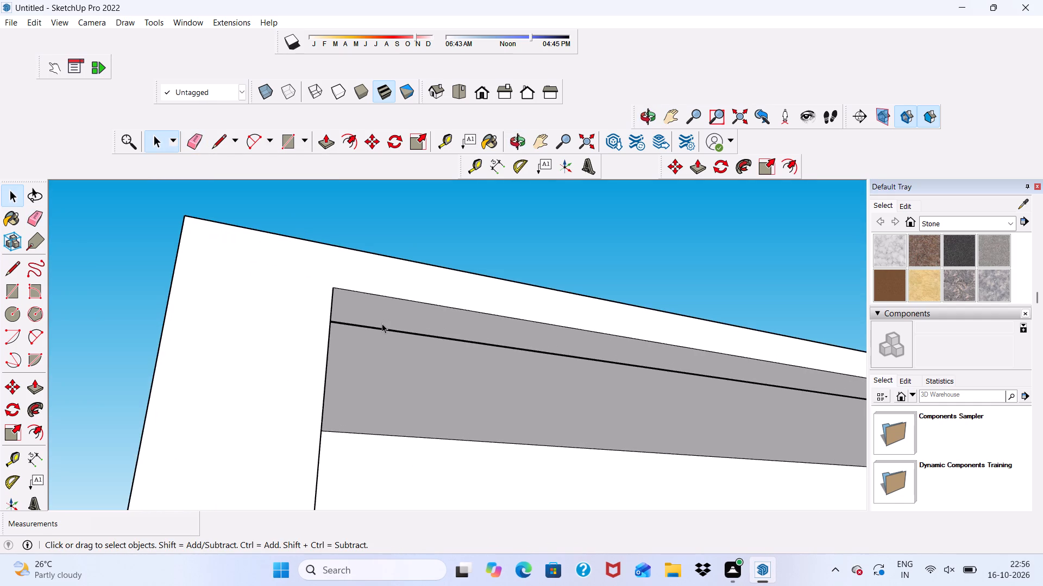
pyautogui.click(382, 323)
pyautogui.click(331, 142)
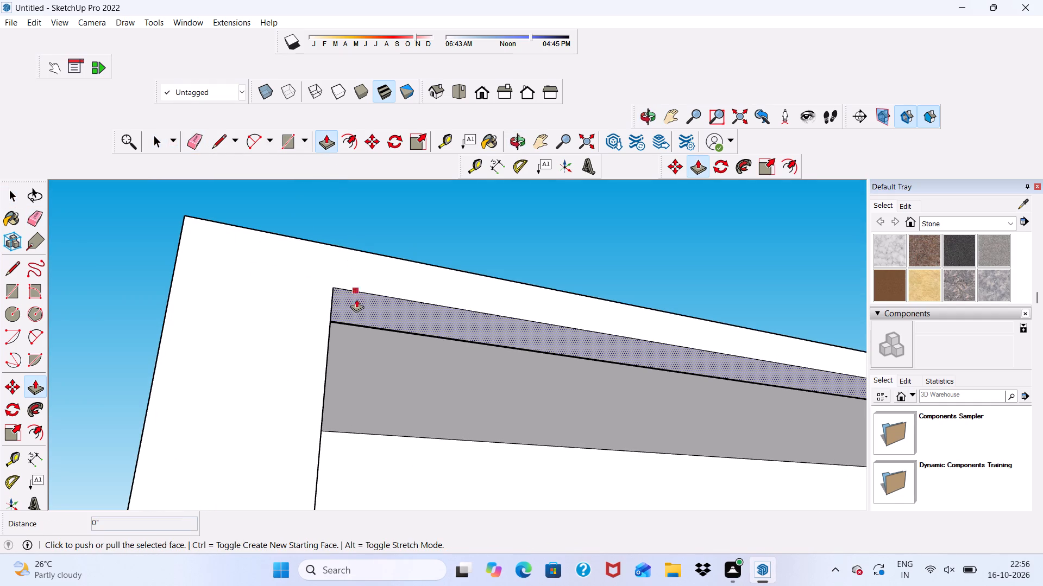
pyautogui.click(357, 301)
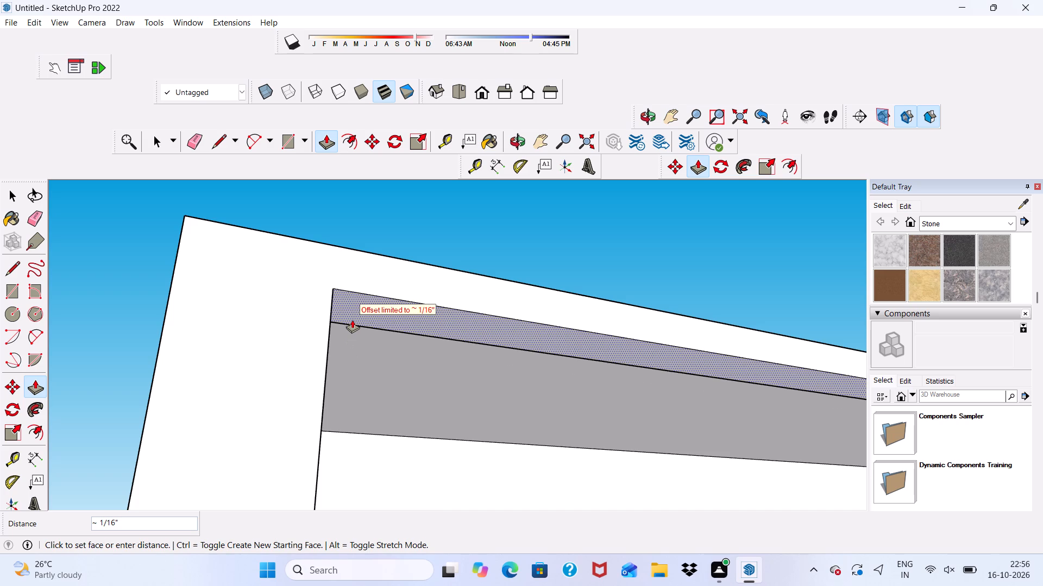
pyautogui.click(331, 347)
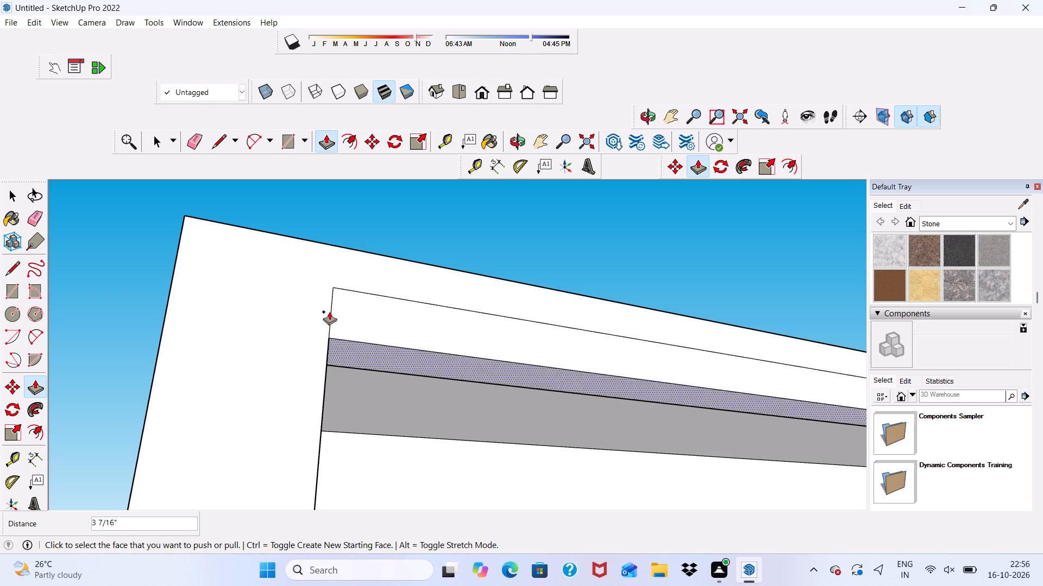
# Erase the horizontal and short vertical seam lines left on the front face of the thickened top strip.
pyautogui.scroll(-8, 311, 263)
pyautogui.moveTo(472, 319); pyautogui.dragTo(443, 404, button='middle')
pyautogui.scroll(-1, 443, 404)
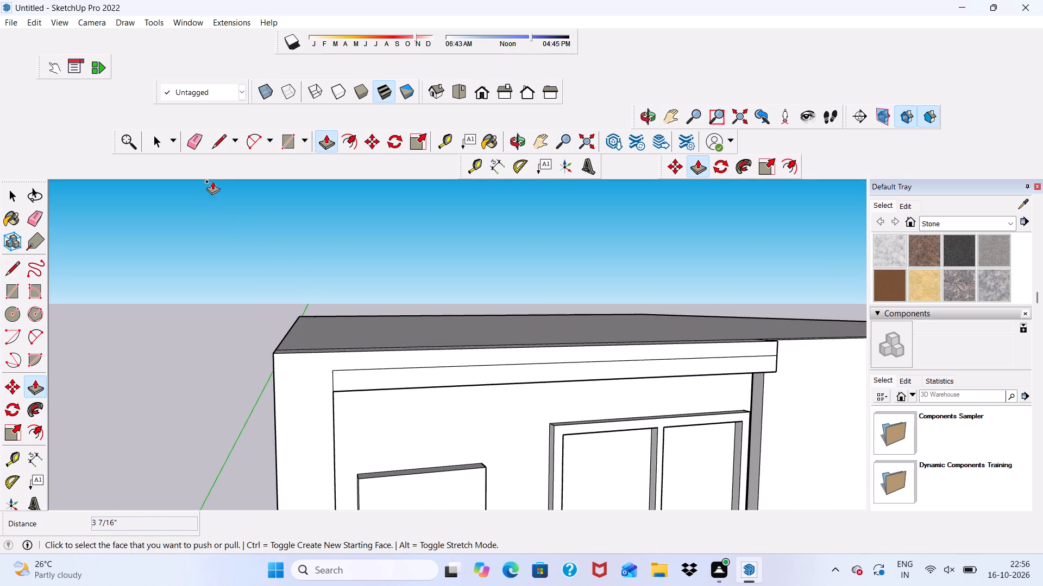
pyautogui.scroll(1, 212, 175)
pyautogui.click(197, 131)
pyautogui.scroll(3, 348, 450)
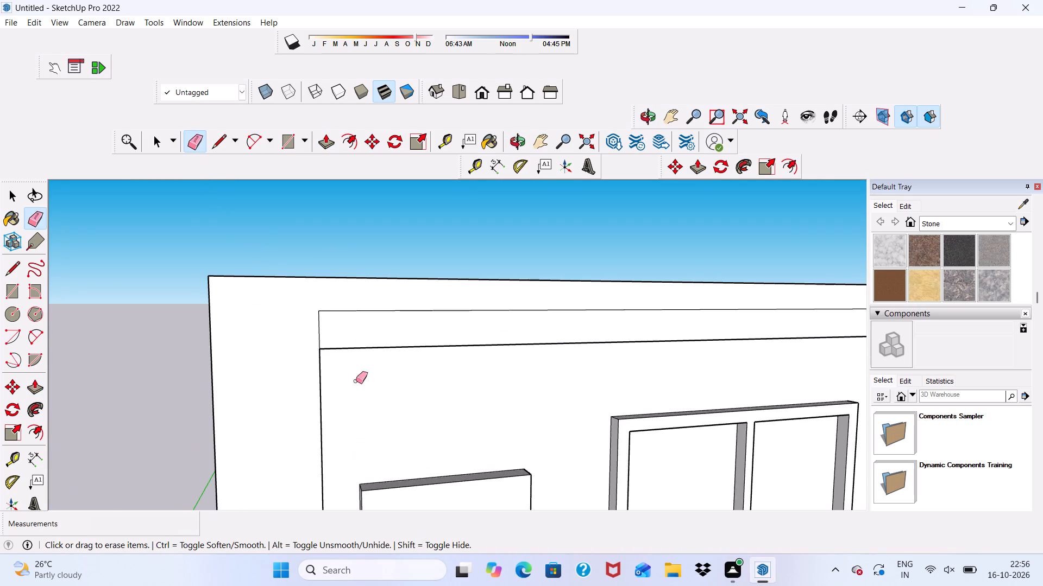
pyautogui.moveTo(331, 308); pyautogui.dragTo(331, 331)
pyautogui.click(319, 335)
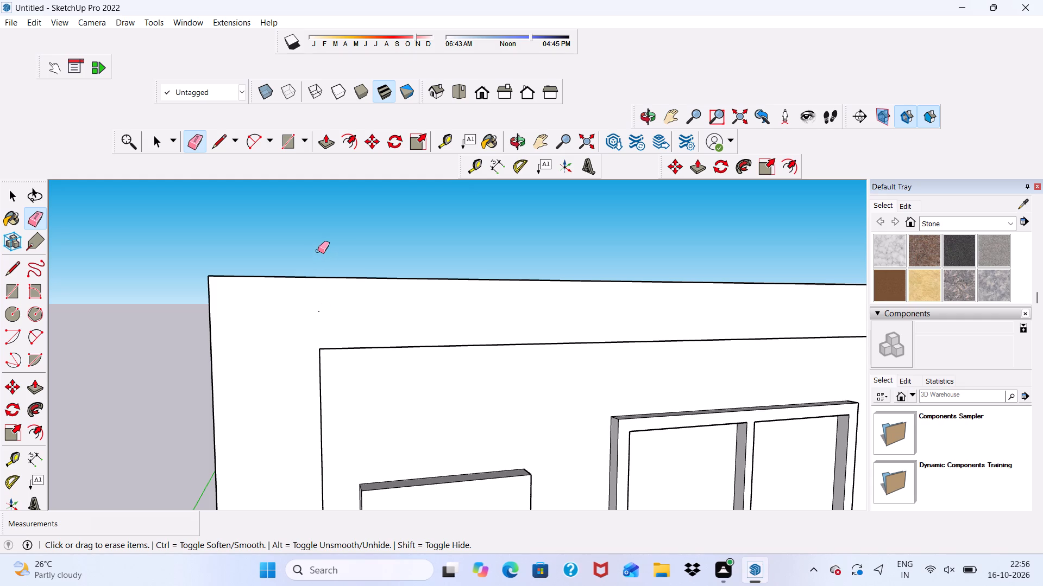
pyautogui.press('space')
# Erase the seam line on the top strip's end face beside the front panel.
pyautogui.scroll(-5, 329, 349)
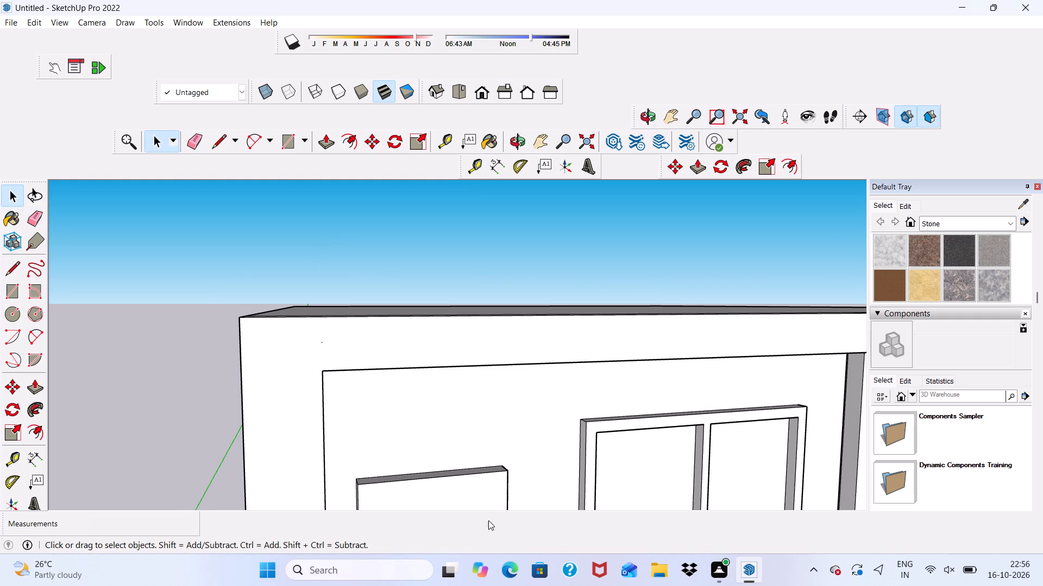
pyautogui.scroll(2, 587, 441)
pyautogui.scroll(-10, 599, 358)
pyautogui.moveTo(680, 357); pyautogui.dragTo(607, 390, button='middle')
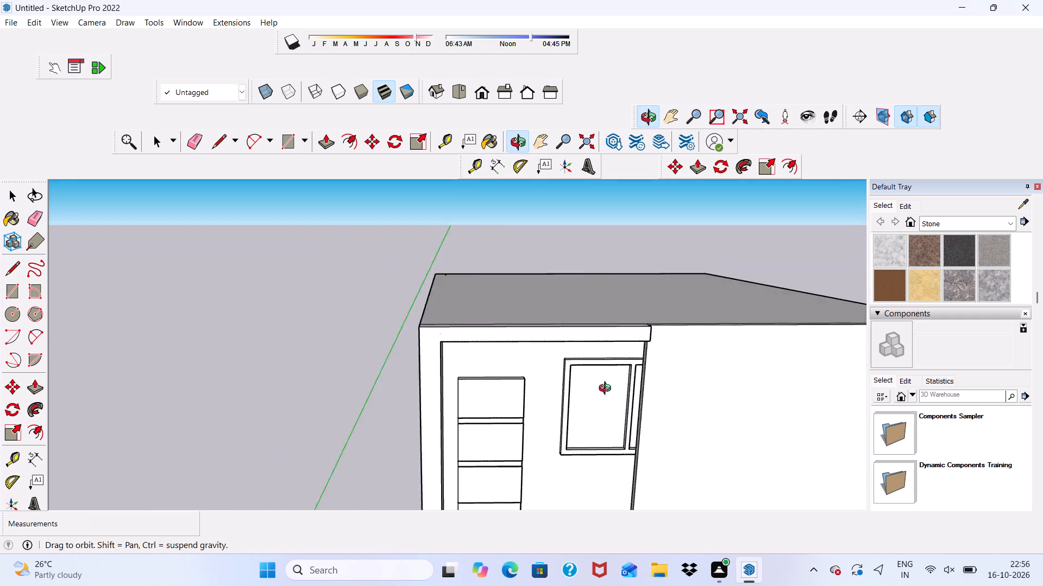
pyautogui.moveTo(607, 390); pyautogui.dragTo(517, 381, button='middle')
pyautogui.scroll(4, 508, 349)
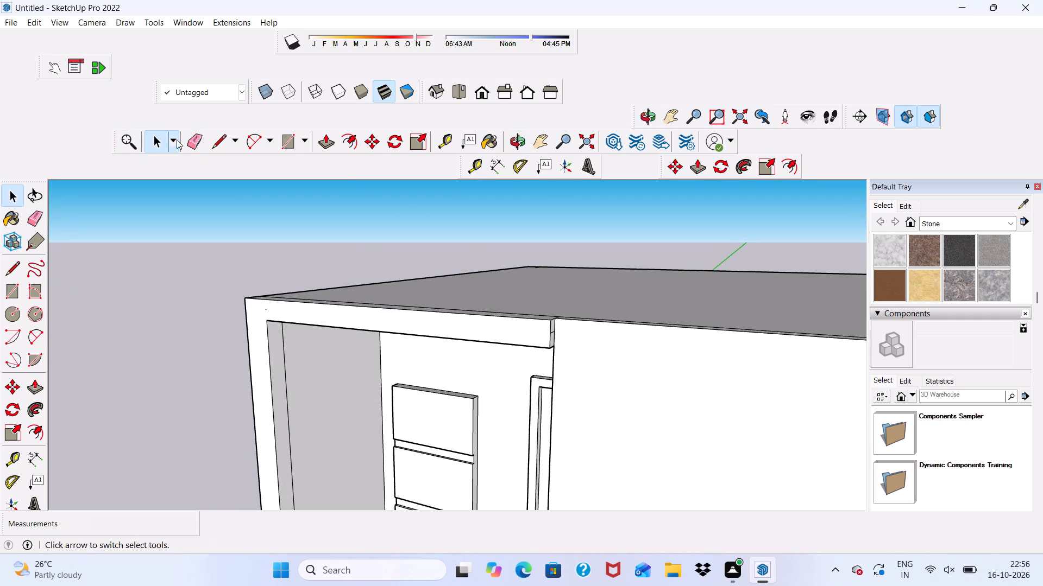
pyautogui.click(195, 142)
pyautogui.scroll(8, 645, 351)
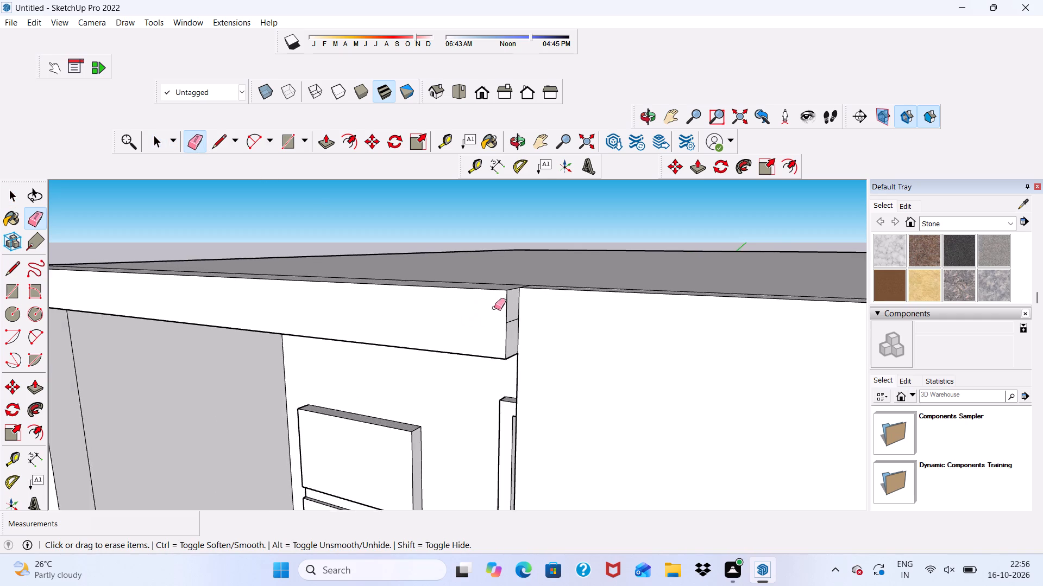
pyautogui.scroll(9, 494, 308)
pyautogui.click(522, 325)
pyautogui.scroll(-10, 435, 314)
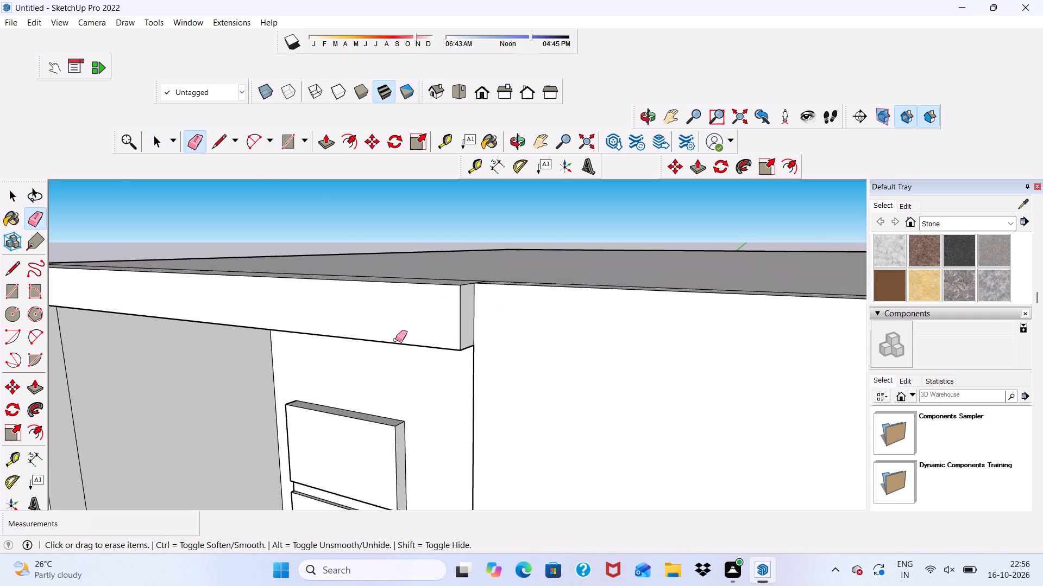
# Erase the horizontal seam line on the outer side face of the border's vertical strip, near the roof.
pyautogui.moveTo(395, 340); pyautogui.dragTo(717, 340, button='middle')
pyautogui.scroll(1, 715, 315)
pyautogui.scroll(-11, 672, 278)
pyautogui.scroll(5, 551, 320)
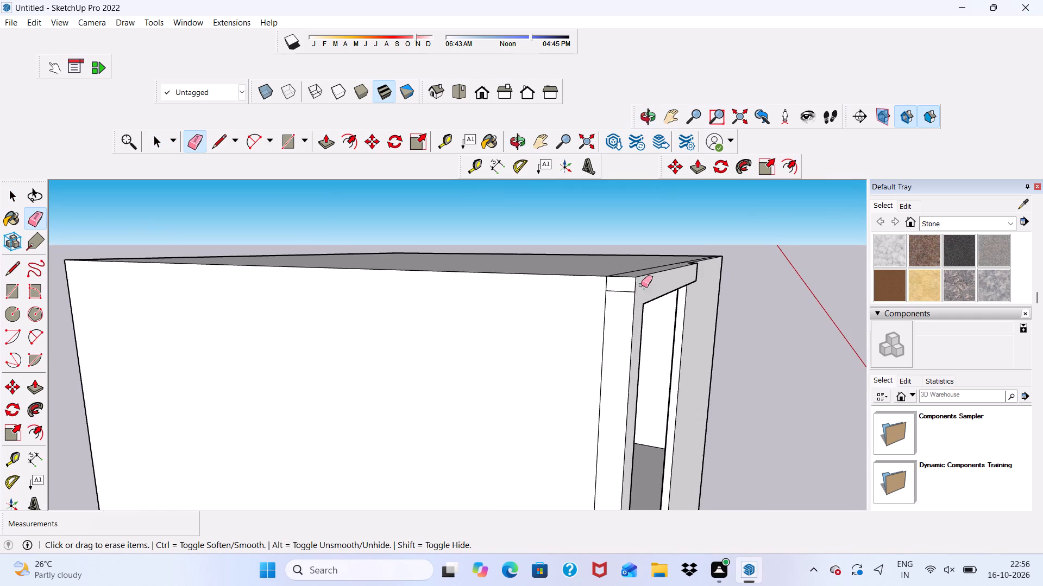
pyautogui.scroll(1, 616, 292)
pyautogui.moveTo(617, 287); pyautogui.dragTo(621, 303)
pyautogui.scroll(5, 633, 302)
pyautogui.scroll(-1, 644, 287)
pyautogui.scroll(2, 650, 285)
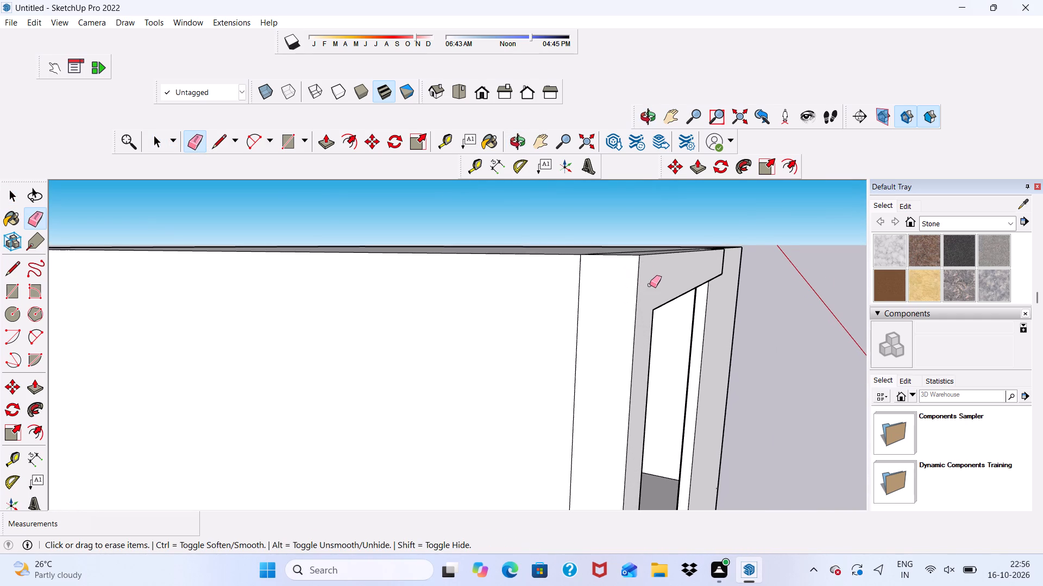
pyautogui.moveTo(655, 281); pyautogui.dragTo(661, 278)
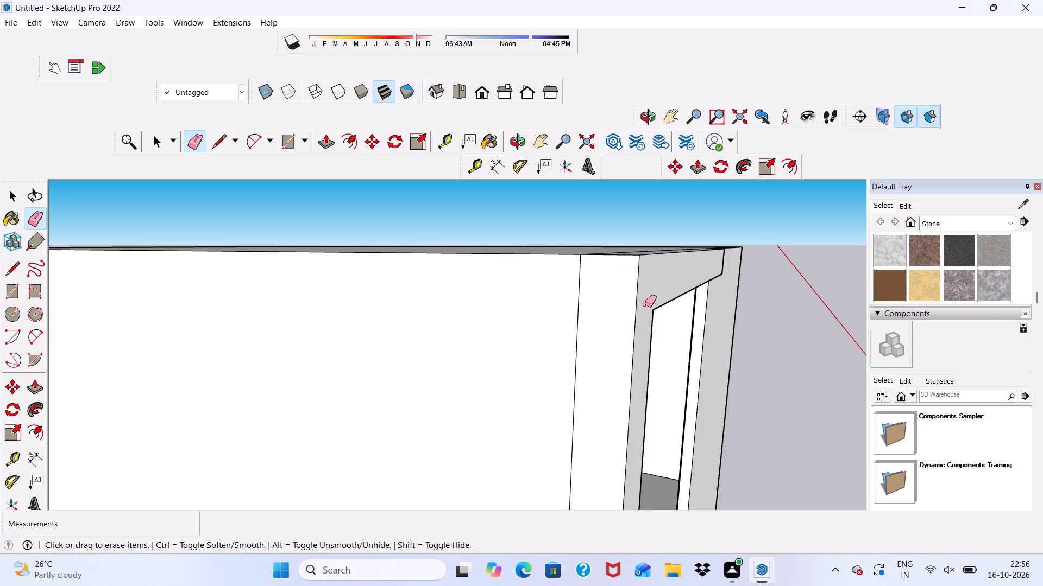
pyautogui.scroll(-3, 645, 304)
pyautogui.press('space')
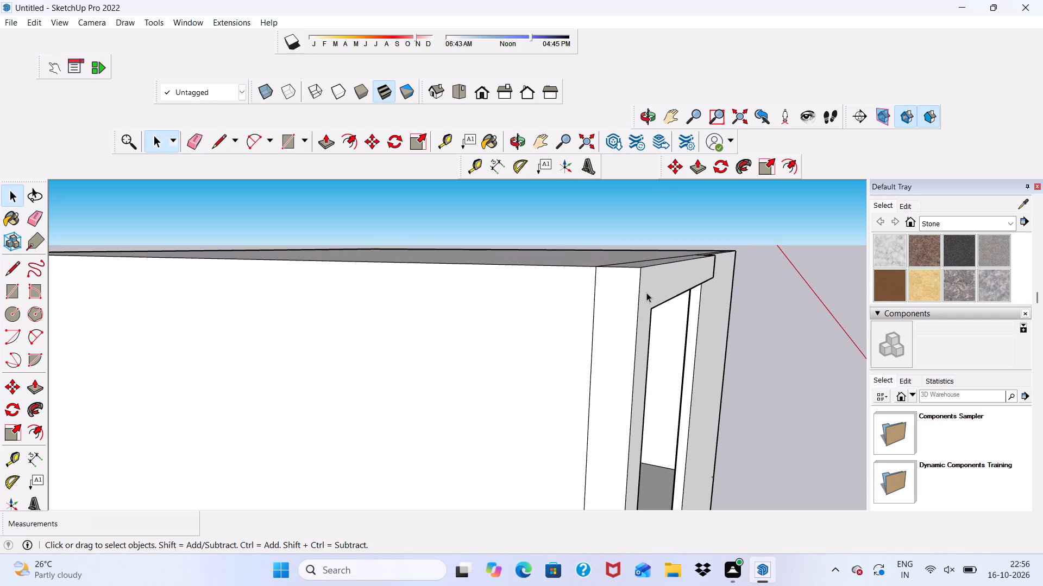
# Inspect the front border around the upper-floor opening, including the underside of its top strip.
pyautogui.scroll(-13, 629, 252)
pyautogui.moveTo(645, 333); pyautogui.dragTo(426, 314, button='middle')
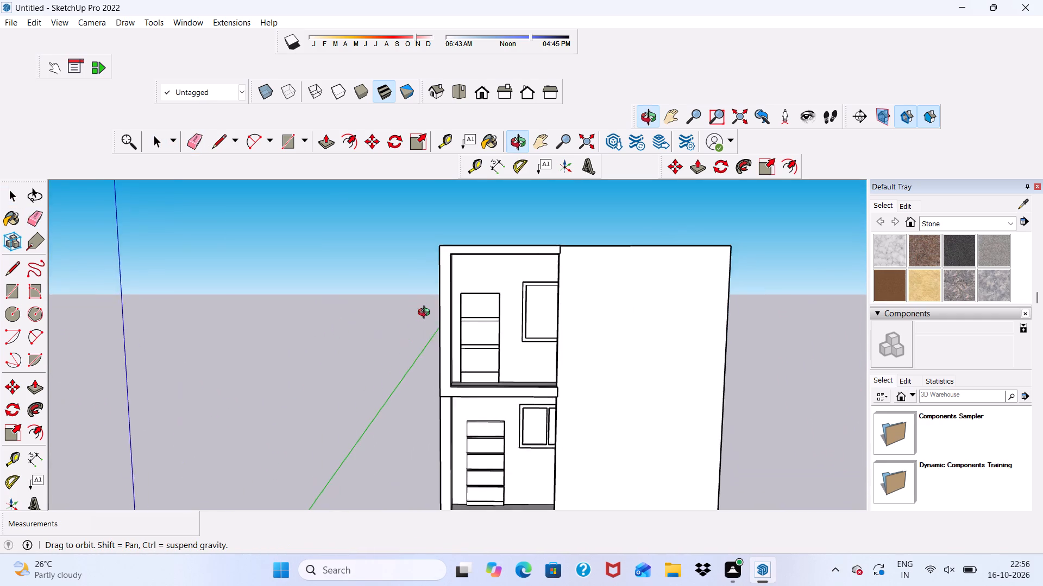
pyautogui.moveTo(426, 314); pyautogui.dragTo(413, 274, button='middle')
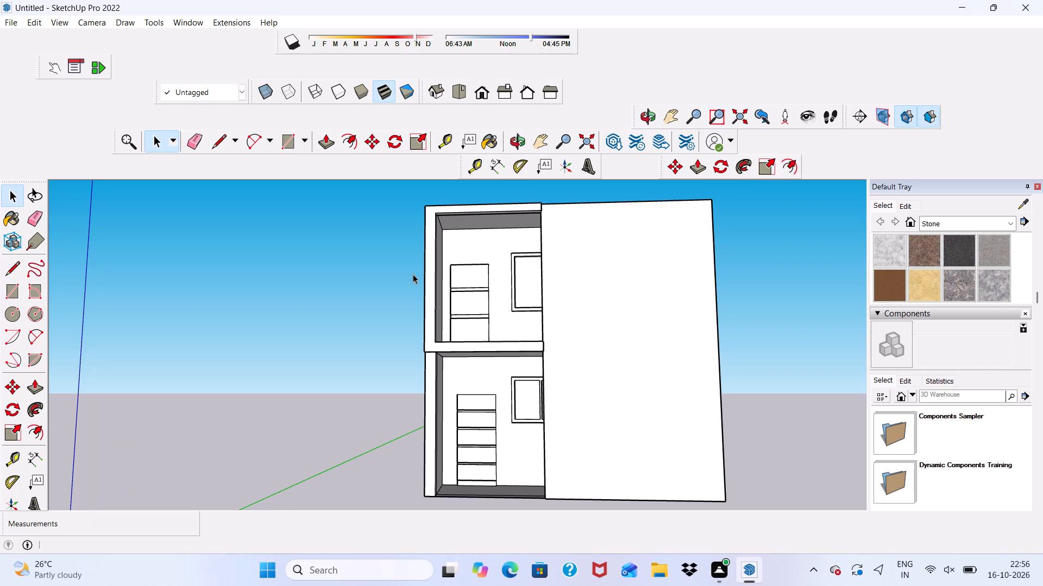
pyautogui.scroll(4, 492, 239)
pyautogui.scroll(2, 496, 193)
pyautogui.scroll(-6, 494, 195)
pyautogui.scroll(4, 477, 216)
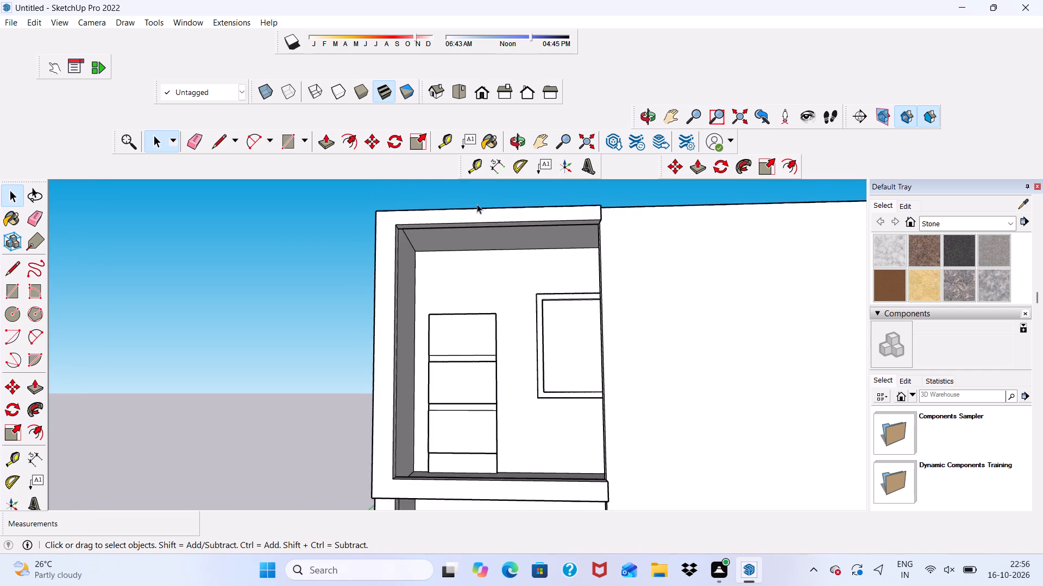
pyautogui.scroll(10, 477, 204)
pyautogui.scroll(-4, 446, 240)
pyautogui.moveTo(427, 230); pyautogui.dragTo(441, 179, button='middle')
pyautogui.scroll(2, 365, 272)
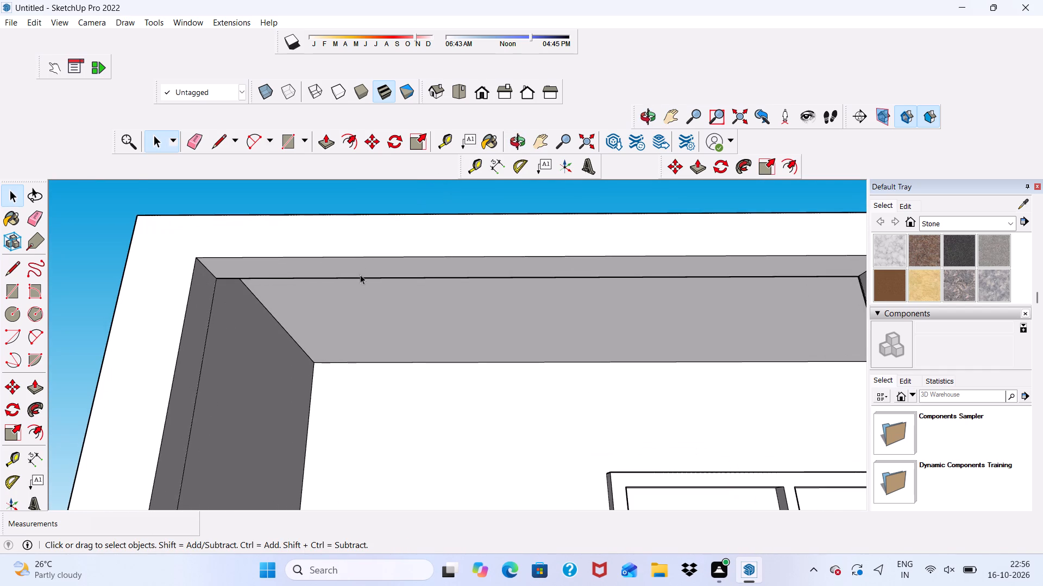
# Push/Pull the underside of the front border's top strip downward by about 5 1/16".
pyautogui.click(360, 269)
pyautogui.click(323, 134)
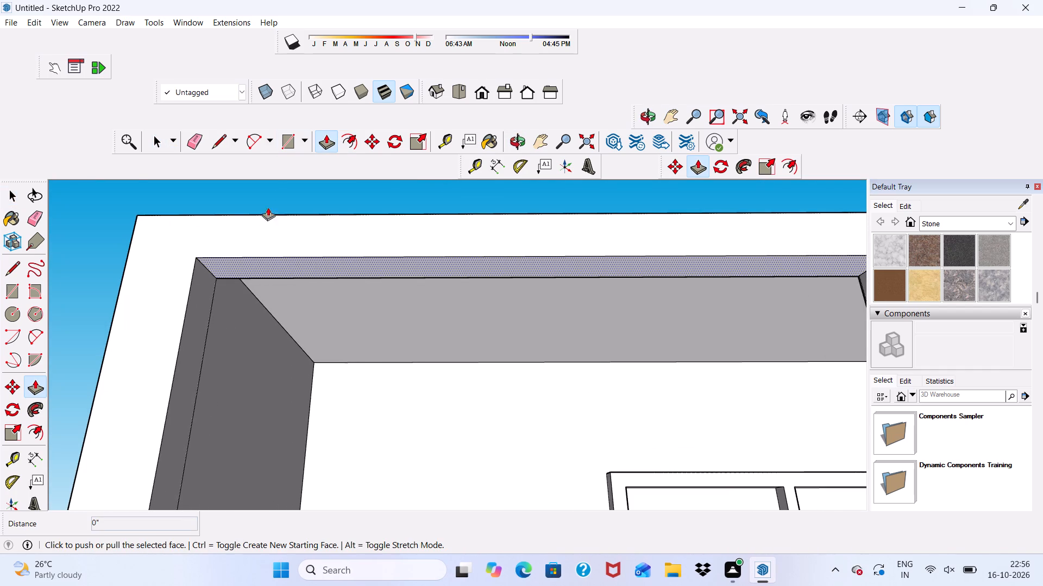
pyautogui.click(248, 263)
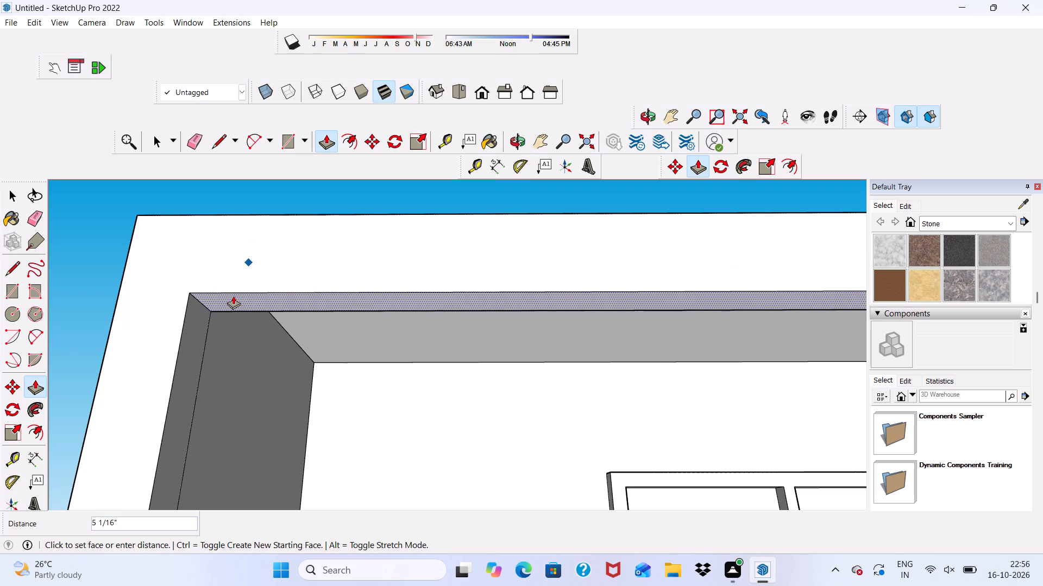
pyautogui.click(233, 298)
pyautogui.scroll(-10, 276, 256)
pyautogui.moveTo(382, 295); pyautogui.dragTo(318, 386, button='middle')
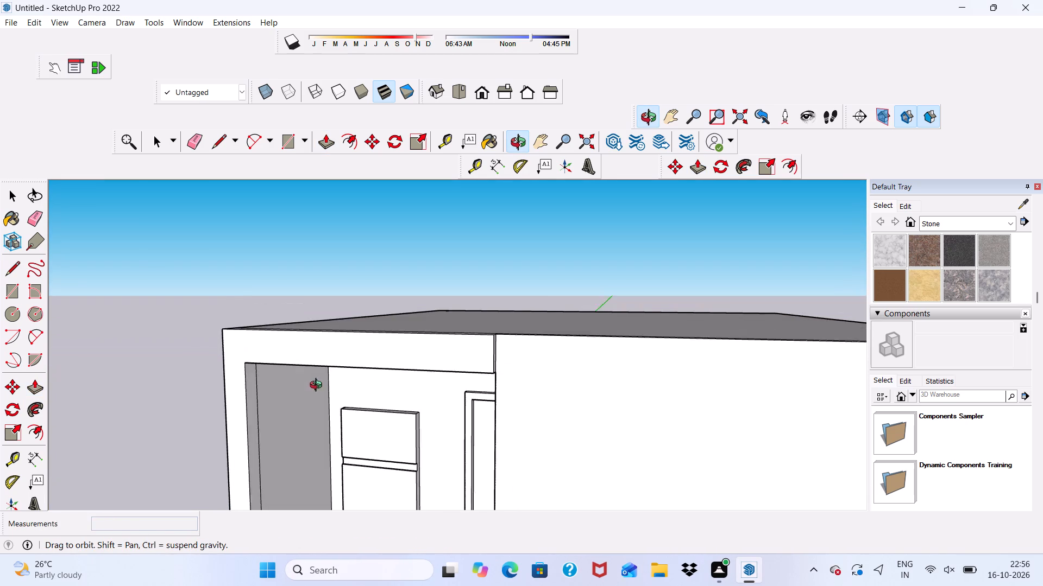
pyautogui.moveTo(318, 386); pyautogui.dragTo(318, 386, button='middle')
pyautogui.press('space')
# Push/Pull the top face of the border's bottom strip upward by about 4 3/8" at the upper-floor opening.
pyautogui.scroll(-5, 297, 288)
pyautogui.moveTo(306, 342); pyautogui.dragTo(391, 291, button='middle')
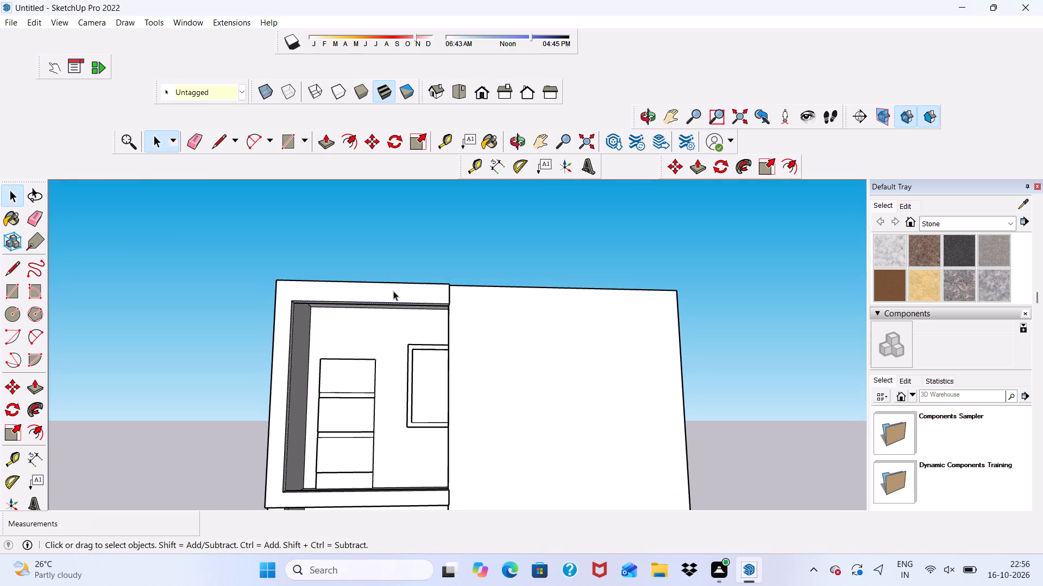
pyautogui.scroll(-1, 403, 374)
pyautogui.moveTo(403, 377); pyautogui.dragTo(348, 472, button='middle')
pyautogui.scroll(6, 338, 466)
pyautogui.scroll(-4, 261, 253)
pyautogui.scroll(4, 292, 533)
pyautogui.scroll(-7, 277, 368)
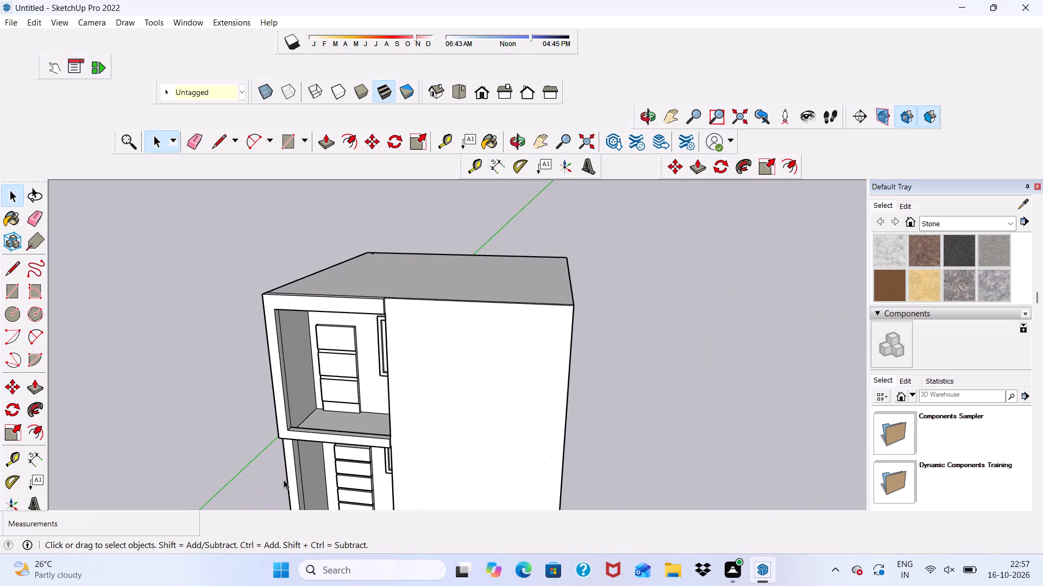
pyautogui.scroll(3, 282, 490)
pyautogui.scroll(-1, 282, 490)
pyautogui.scroll(13, 278, 410)
pyautogui.click(306, 425)
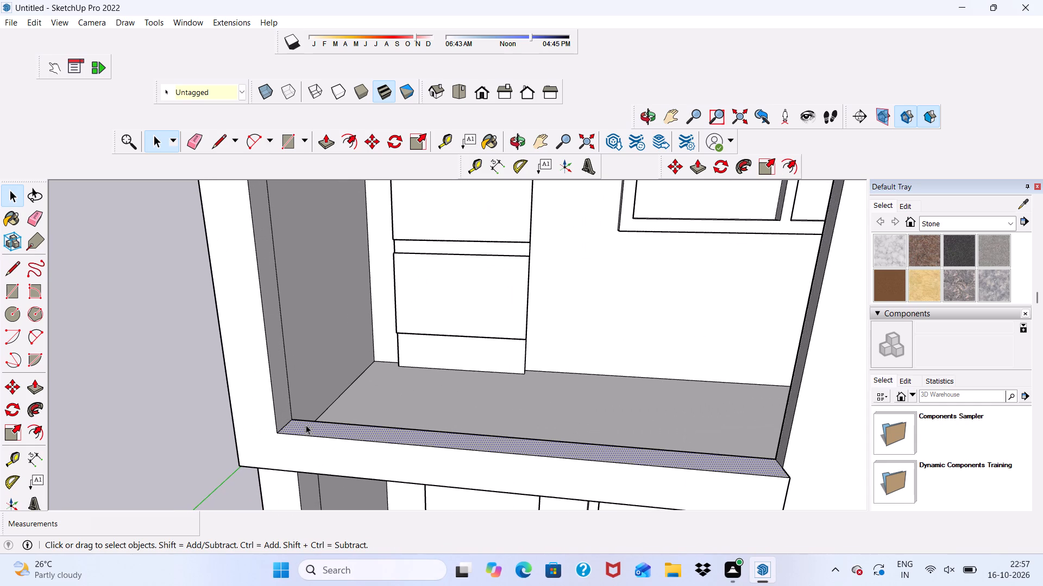
pyautogui.click(324, 136)
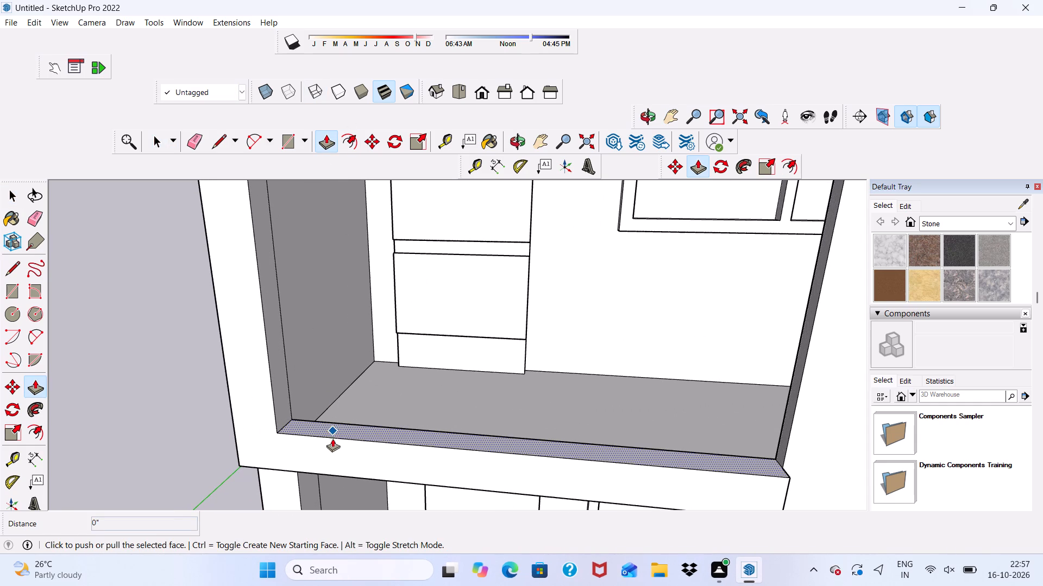
pyautogui.scroll(7, 332, 450)
pyautogui.click(299, 403)
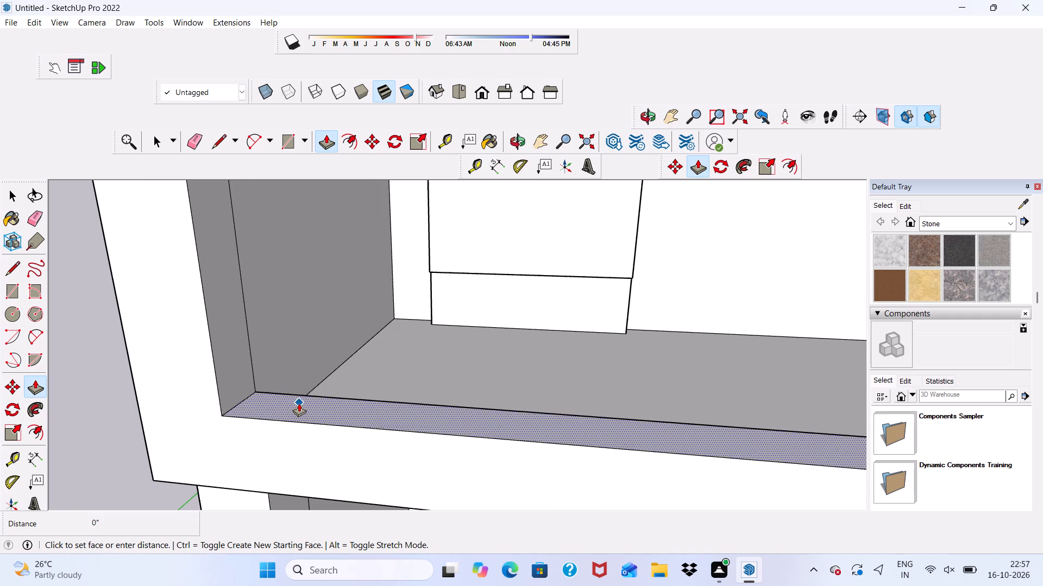
pyautogui.click(293, 362)
pyautogui.scroll(-6, 292, 403)
pyautogui.moveTo(386, 402); pyautogui.dragTo(405, 366, button='middle')
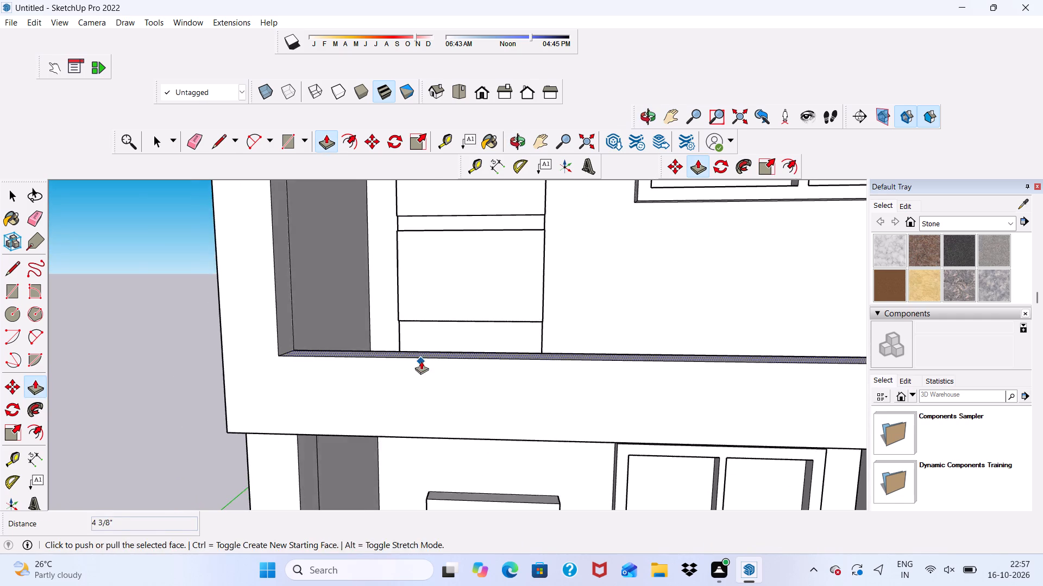
pyautogui.scroll(-6, 414, 362)
pyautogui.press('space')
pyautogui.press('space')
# Examine the thickened bottom strip from inside the upper-floor opening, and the facade from the front and from below.
pyautogui.scroll(-1, 437, 384)
pyautogui.moveTo(438, 383); pyautogui.dragTo(362, 559, button='middle')
pyautogui.scroll(5, 348, 433)
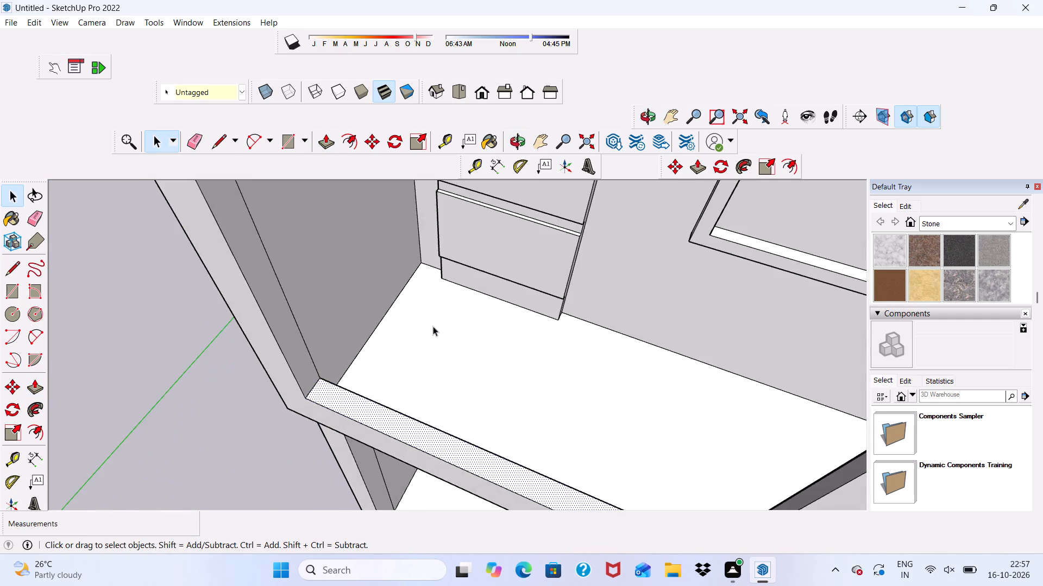
pyautogui.scroll(7, 433, 326)
pyautogui.scroll(-5, 433, 326)
pyautogui.moveTo(430, 347); pyautogui.dragTo(225, 336, button='middle')
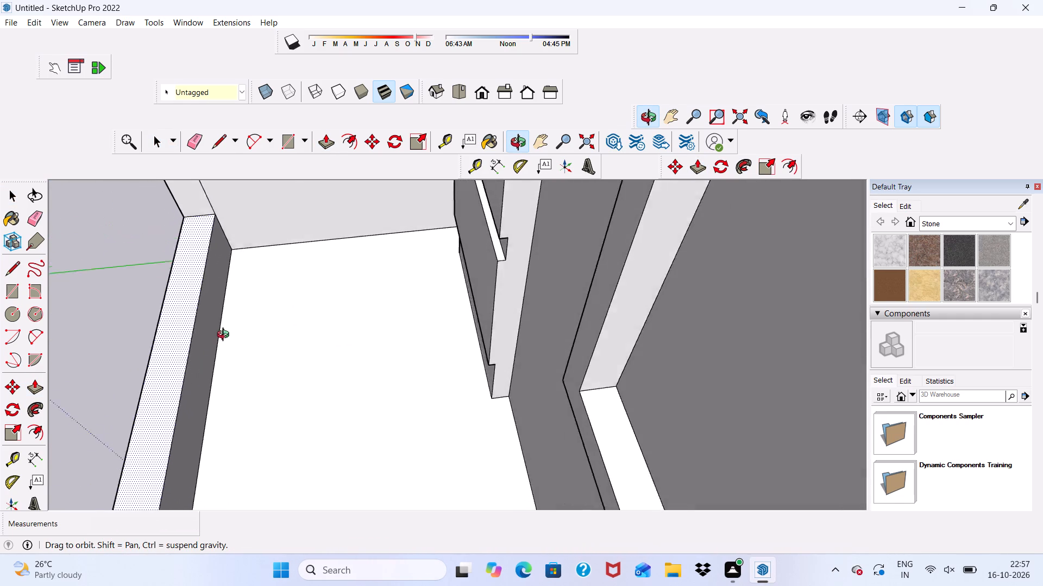
pyautogui.moveTo(225, 336); pyautogui.dragTo(241, 299, button='middle')
pyautogui.scroll(1, 241, 299)
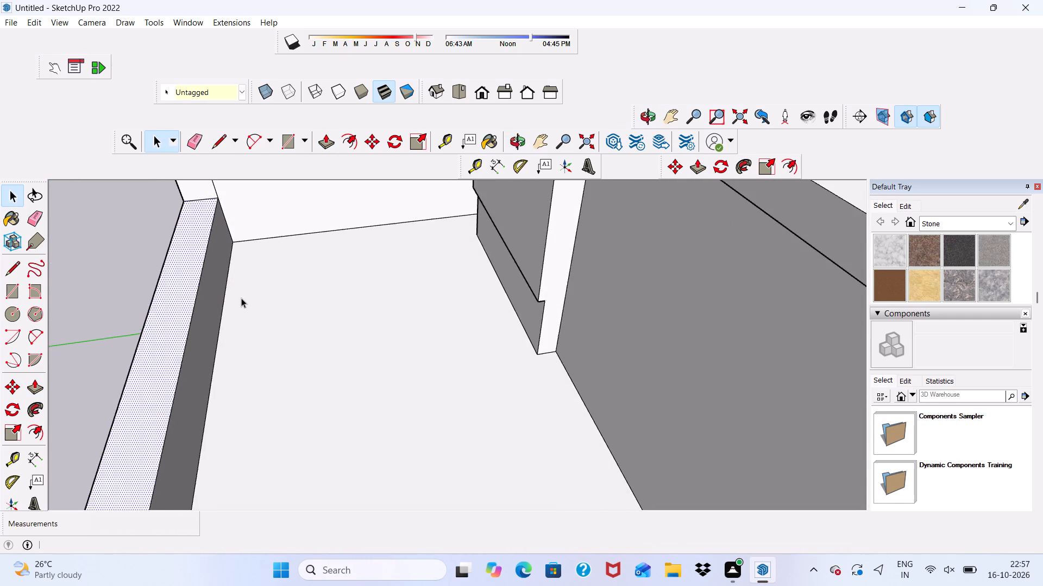
pyautogui.scroll(-9, 241, 298)
pyautogui.moveTo(241, 289); pyautogui.dragTo(294, 285, button='middle')
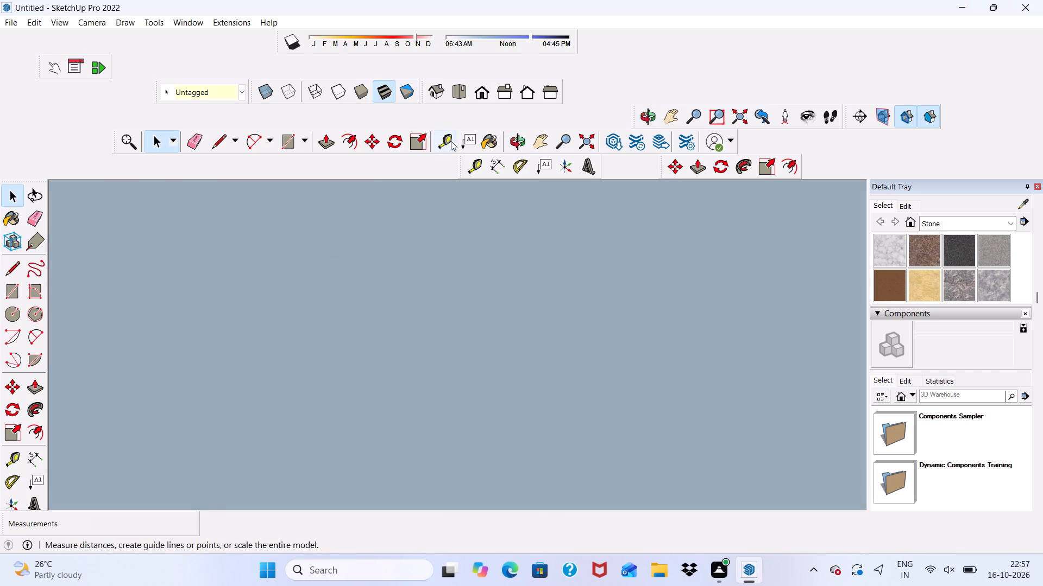
pyautogui.click(483, 87)
pyautogui.scroll(-5, 466, 138)
pyautogui.moveTo(476, 271); pyautogui.dragTo(531, 214, button='middle')
pyautogui.scroll(1, 531, 214)
pyautogui.scroll(-13, 509, 215)
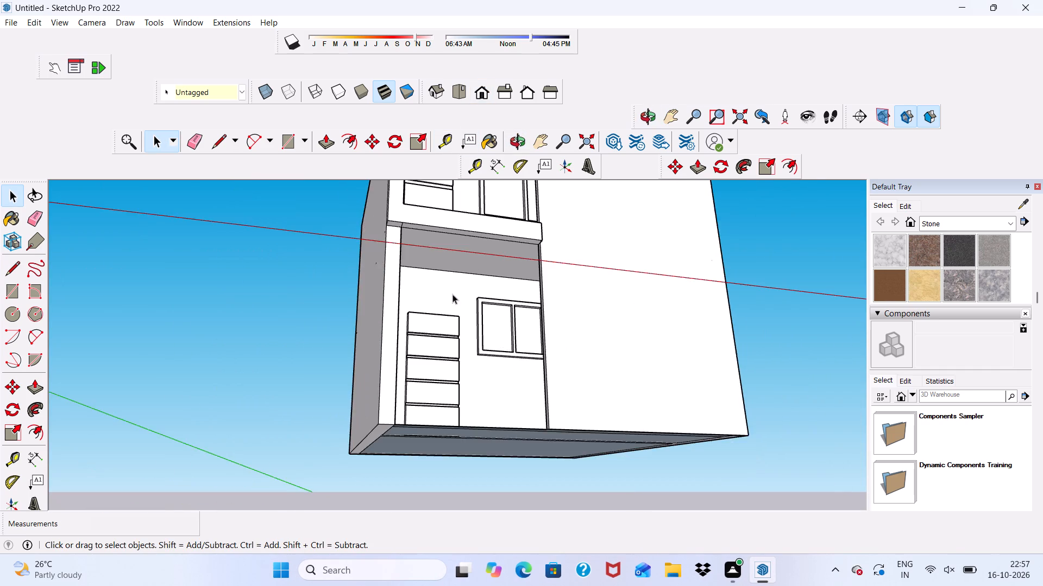
pyautogui.scroll(-1, 453, 294)
pyautogui.scroll(4, 463, 222)
pyautogui.scroll(-3, 463, 221)
pyautogui.moveTo(463, 221); pyautogui.dragTo(414, 348, button='middle')
# Push/Pull the bottom strip's top face up by about 10 5/8" to form a low parapet across the upper-floor opening.
pyautogui.scroll(3, 348, 280)
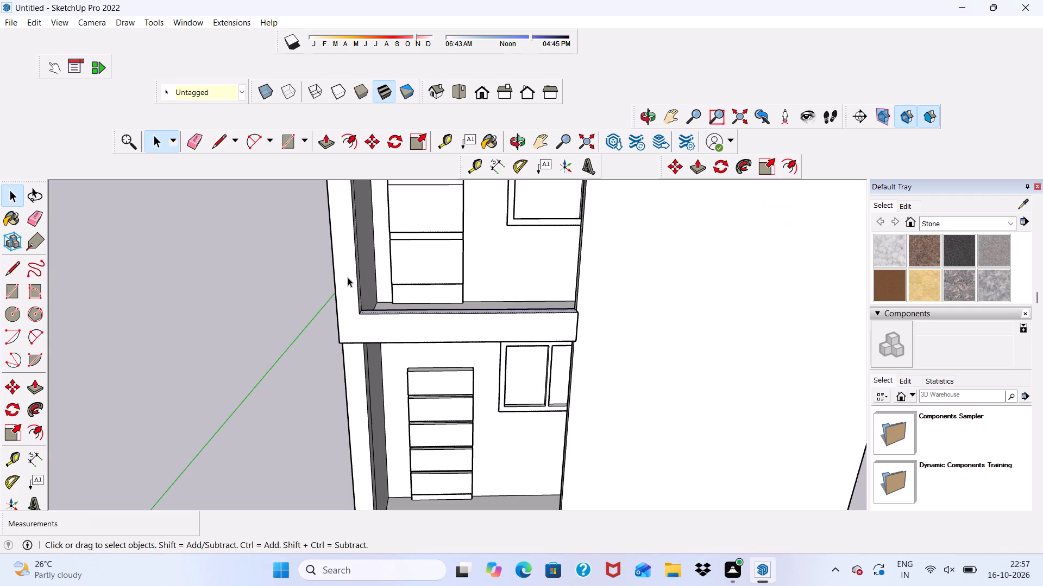
pyautogui.scroll(4, 348, 277)
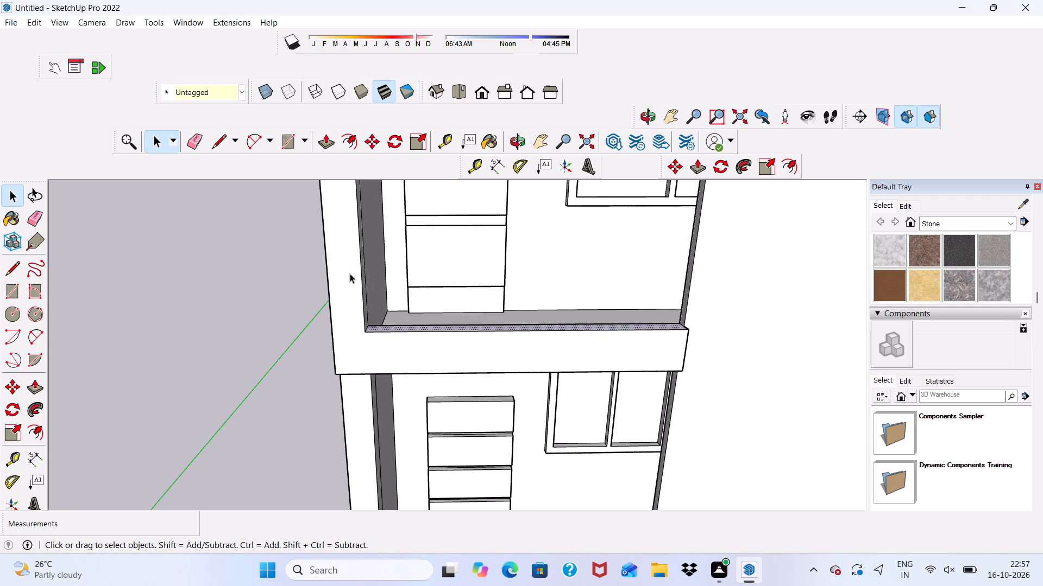
pyautogui.scroll(8, 380, 288)
pyautogui.scroll(-4, 375, 307)
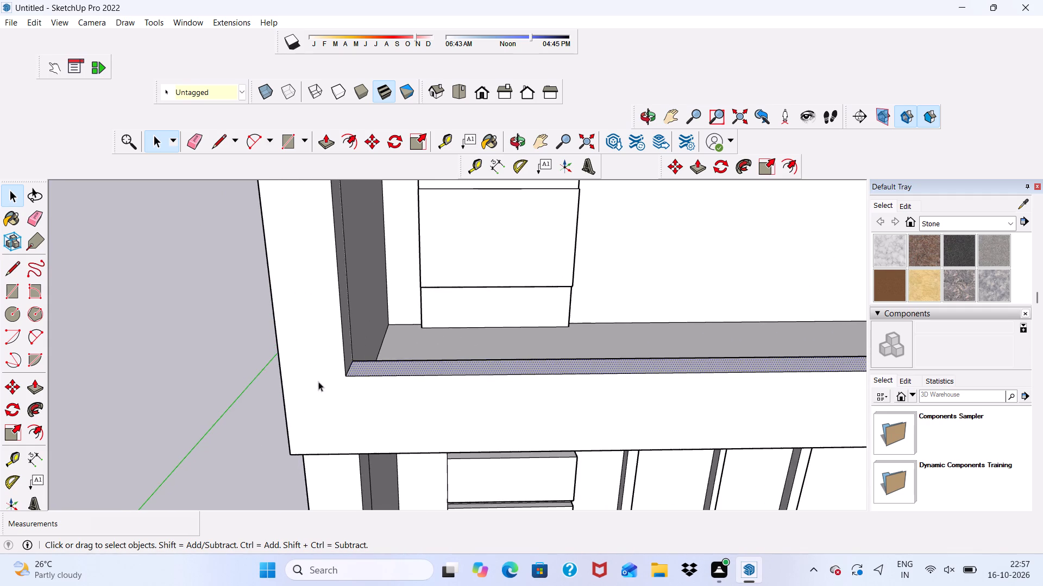
pyautogui.moveTo(369, 384); pyautogui.dragTo(336, 439, button='middle')
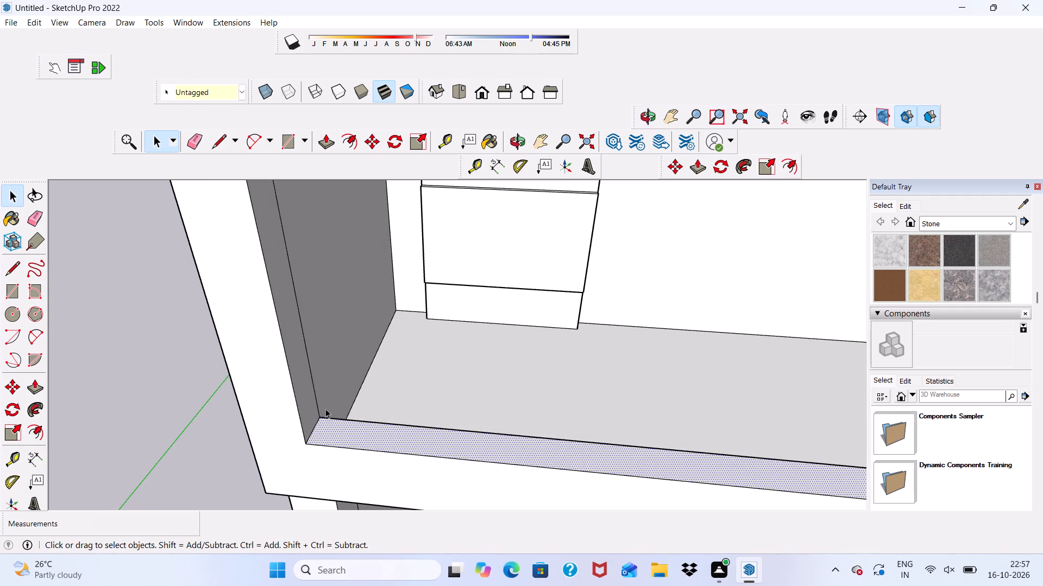
pyautogui.click(322, 144)
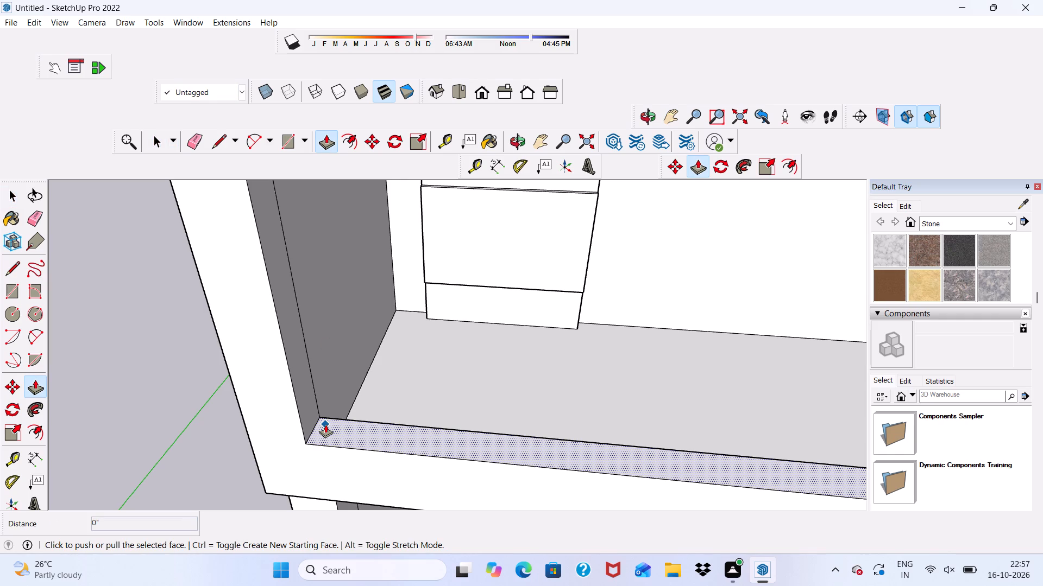
pyautogui.click(325, 430)
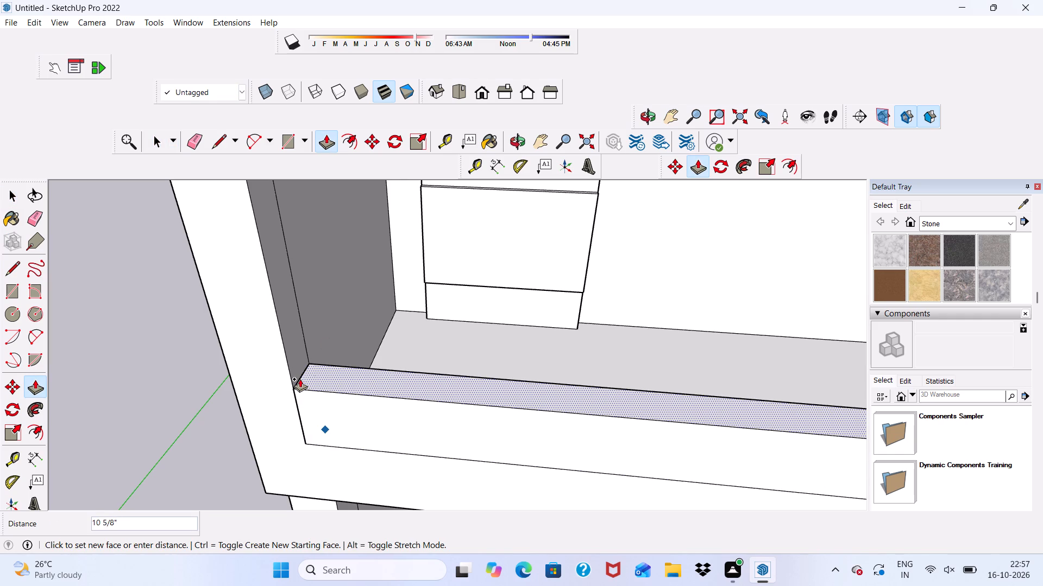
pyautogui.click(300, 379)
pyautogui.moveTo(400, 404); pyautogui.dragTo(424, 307, button='middle')
pyautogui.scroll(1, 424, 307)
pyautogui.scroll(-5, 381, 307)
pyautogui.press('space')
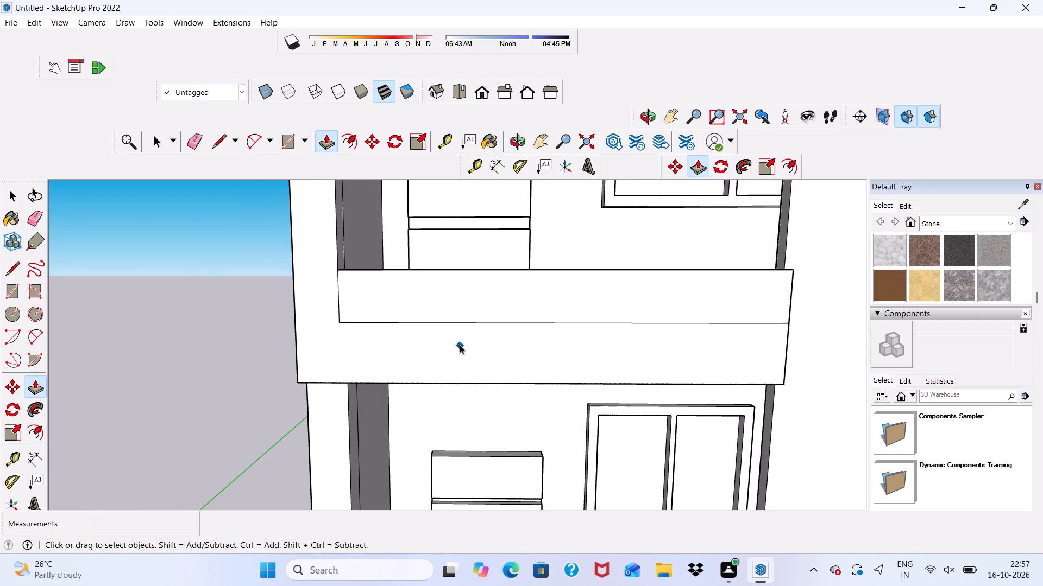
# Push the front face of the raised parapet back 3" so it sits recessed behind the border.
pyautogui.scroll(-4, 492, 305)
pyautogui.moveTo(512, 343); pyautogui.dragTo(480, 365, button='middle')
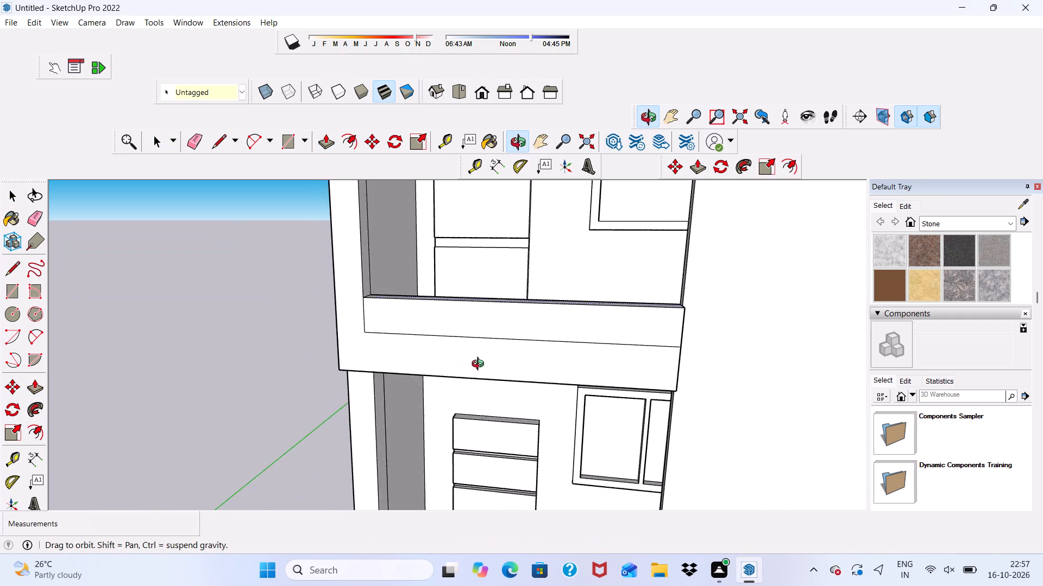
pyautogui.moveTo(480, 365); pyautogui.dragTo(491, 365, button='middle')
pyautogui.scroll(4, 458, 336)
pyautogui.click(443, 326)
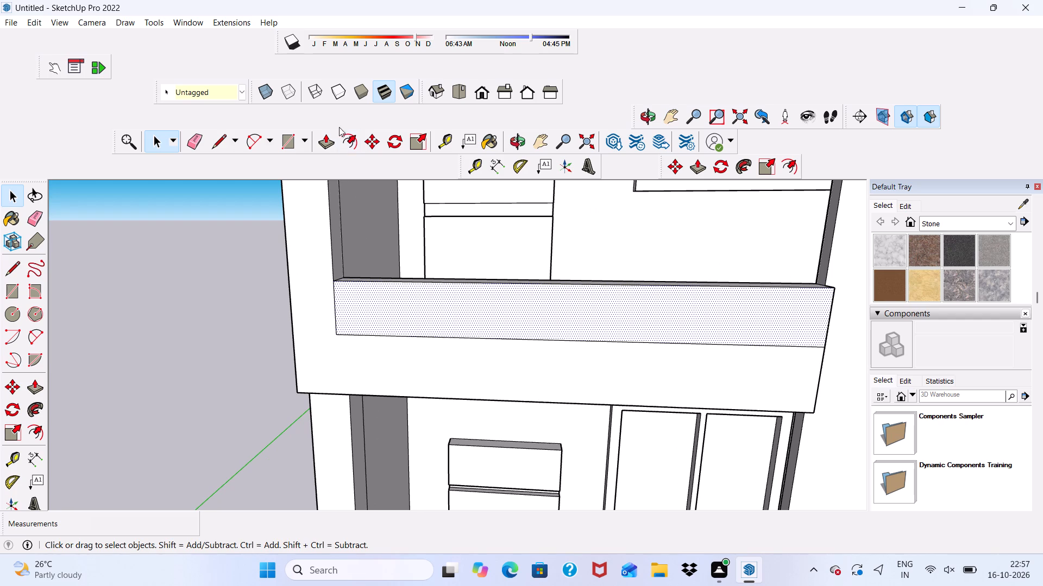
pyautogui.click(323, 139)
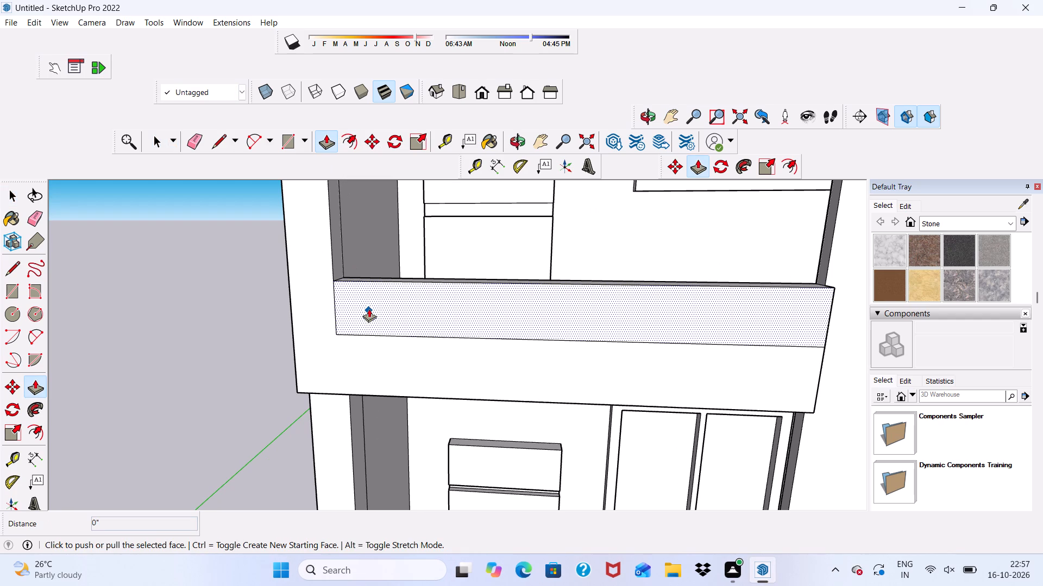
pyautogui.moveTo(369, 309); pyautogui.dragTo(372, 304)
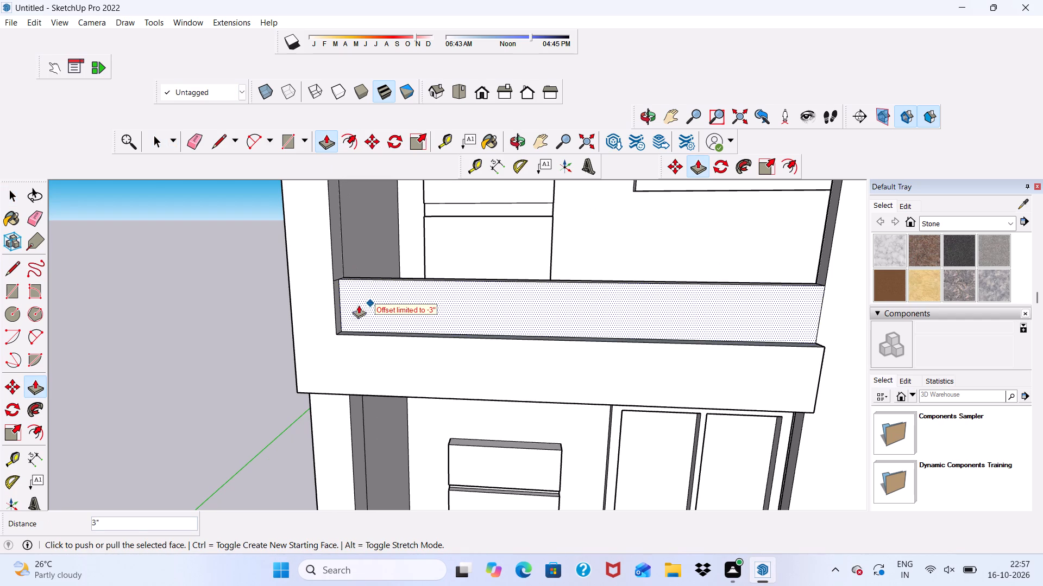
pyautogui.scroll(-5, 333, 321)
pyautogui.scroll(4, 588, 363)
pyautogui.press('space')
# Erase the short seam line on the vertical strip's inner side face at the top of the recessed parapet.
pyautogui.scroll(1, 289, 261)
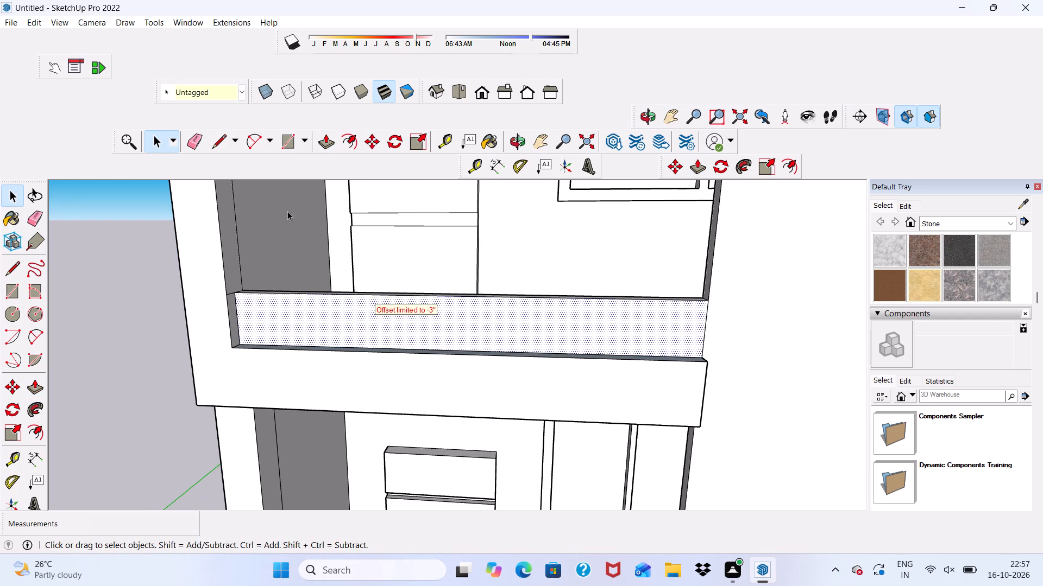
pyautogui.click(189, 139)
pyautogui.scroll(5, 223, 359)
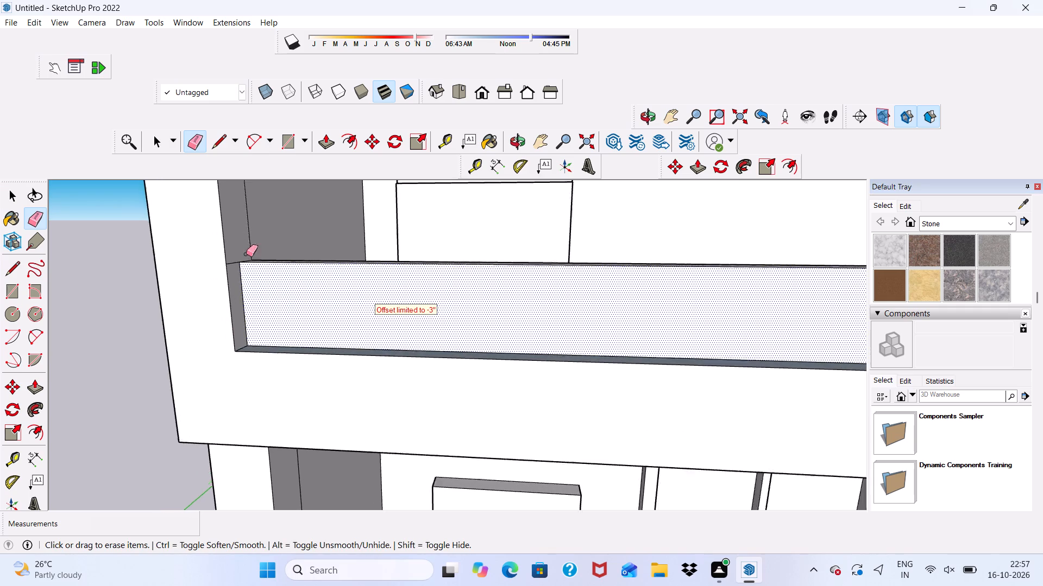
pyautogui.scroll(3, 246, 254)
pyautogui.click(228, 266)
pyautogui.scroll(-1, 228, 299)
pyautogui.scroll(4, 231, 314)
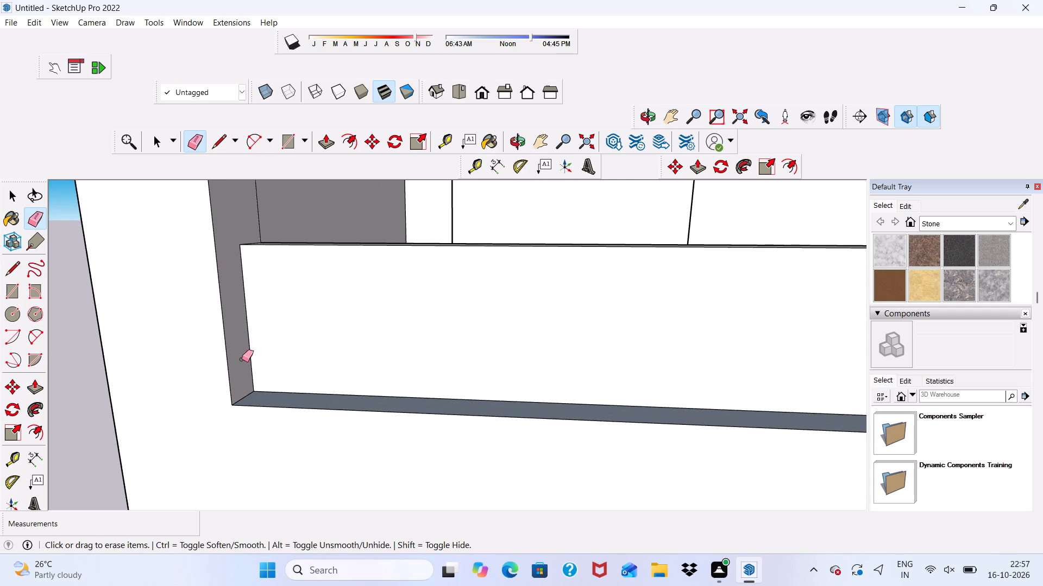
pyautogui.scroll(-6, 180, 308)
pyautogui.press('space')
# Draw a vertical rectangle about 7' 6 1/8" by 1' 5 1/2" on the parapet's top front edge, across the upper-floor opening.
pyautogui.scroll(-3, 268, 303)
pyautogui.moveTo(268, 303); pyautogui.dragTo(309, 398, button='middle')
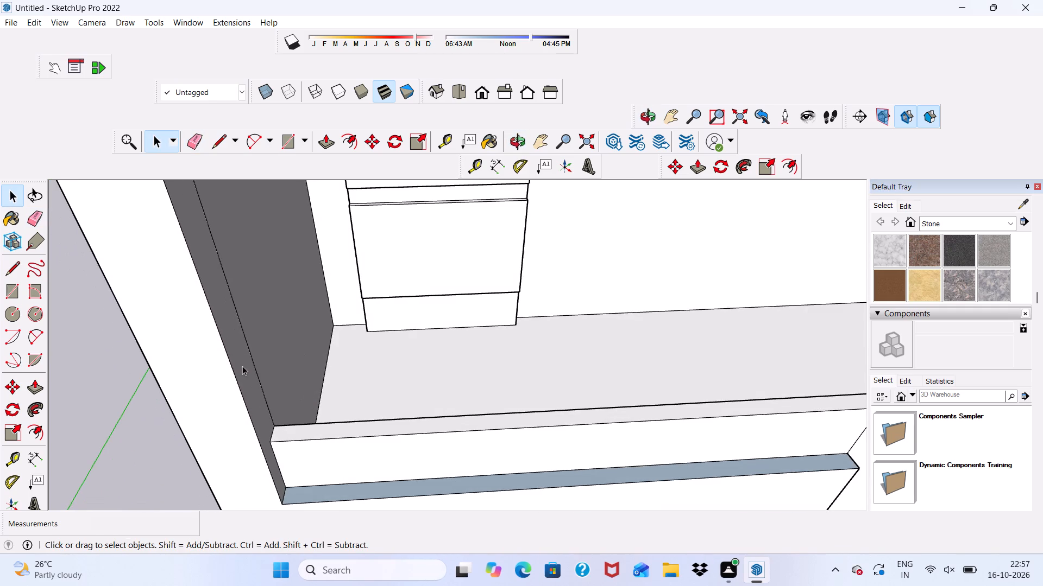
pyautogui.scroll(-2, 201, 408)
pyautogui.click(74, 367)
pyautogui.scroll(-1, 309, 421)
pyautogui.moveTo(319, 402); pyautogui.dragTo(240, 338, button='middle')
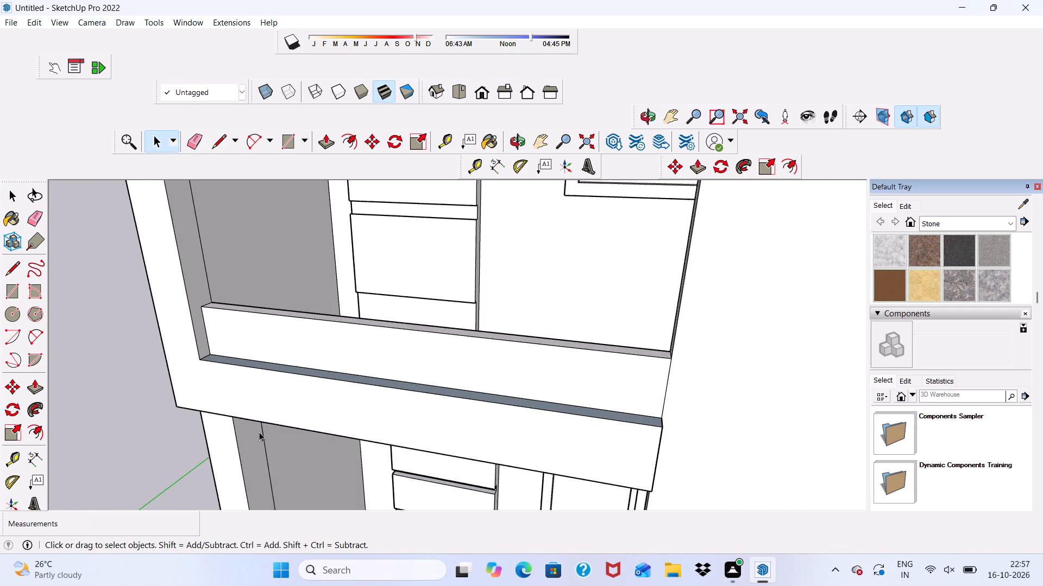
pyautogui.scroll(7, 259, 432)
pyautogui.scroll(-1, 247, 325)
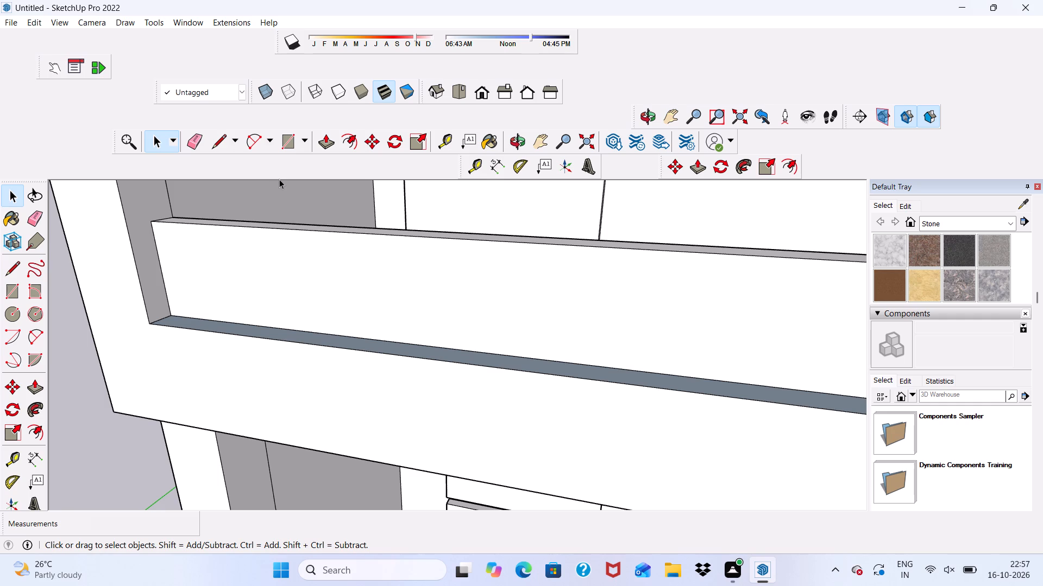
pyautogui.click(291, 145)
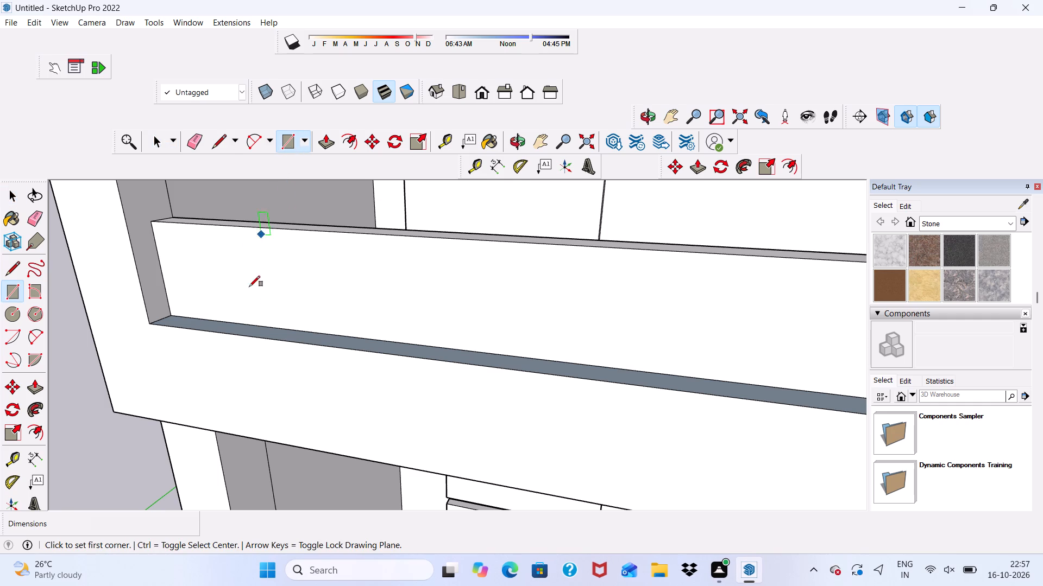
pyautogui.scroll(-10, 249, 305)
pyautogui.scroll(5, 219, 334)
pyautogui.scroll(4, 210, 283)
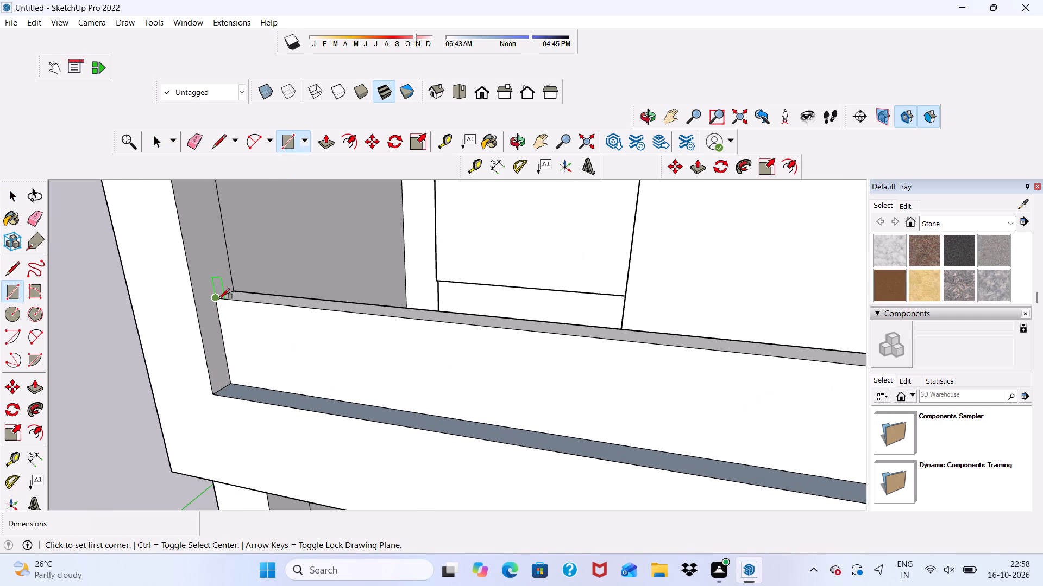
pyautogui.click(214, 298)
pyautogui.scroll(-11, 184, 346)
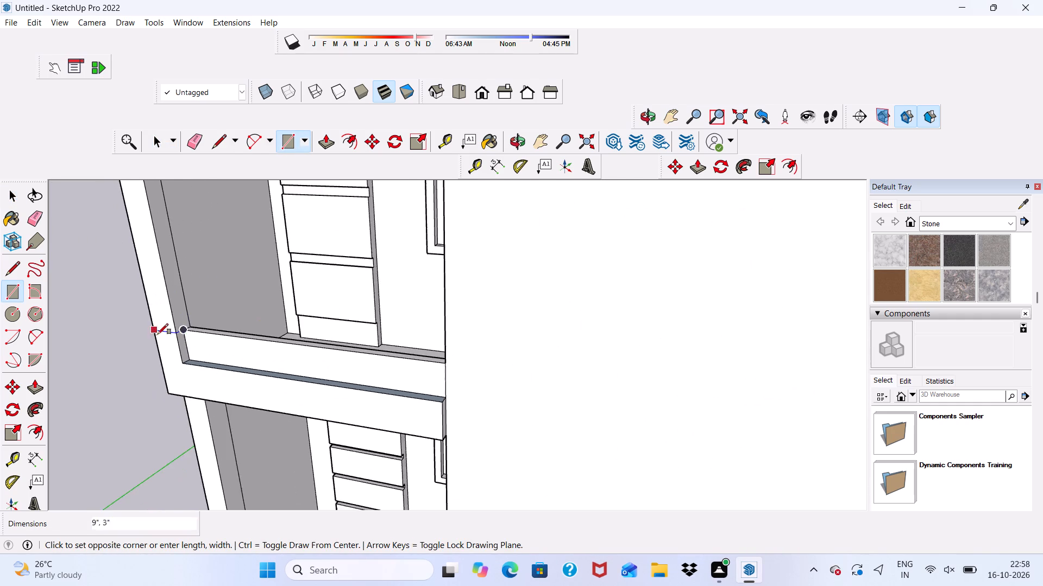
pyautogui.scroll(-3, 158, 334)
pyautogui.moveTo(158, 328); pyautogui.dragTo(318, 364, button='middle')
pyautogui.scroll(-1, 292, 352)
pyautogui.scroll(1, 317, 364)
pyautogui.scroll(1, 519, 351)
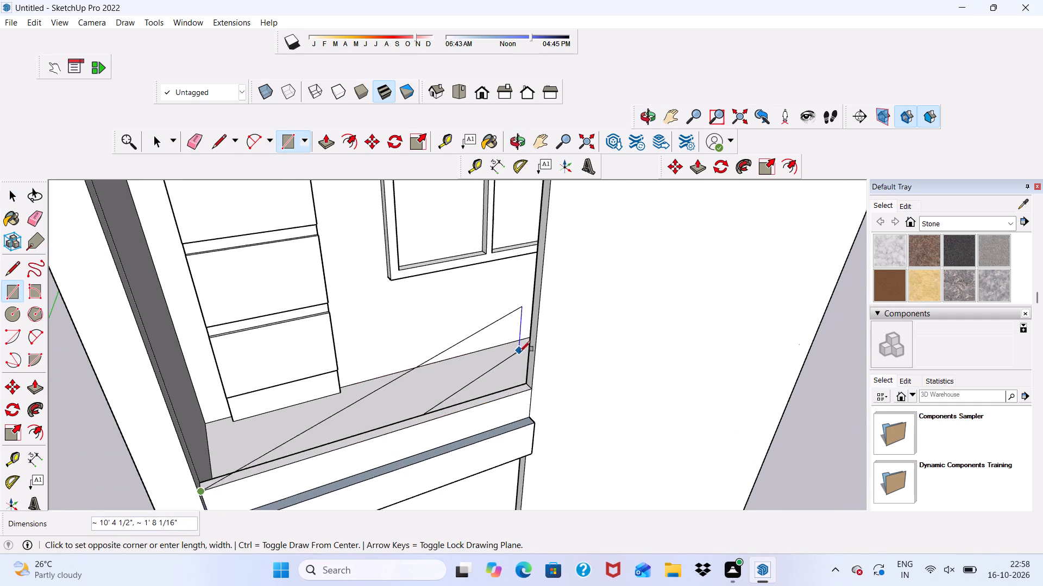
pyautogui.scroll(3, 530, 381)
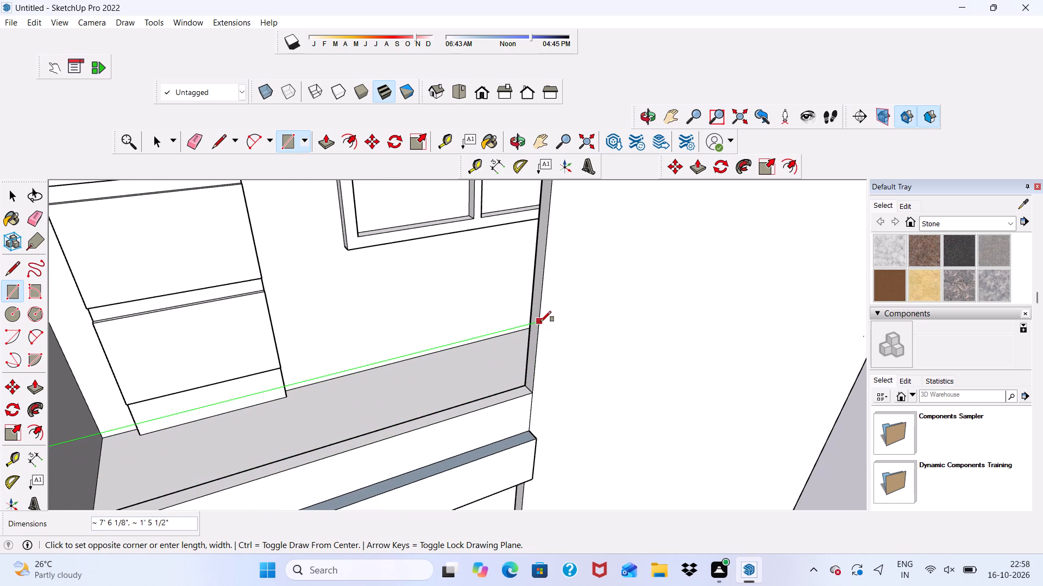
pyautogui.click(541, 322)
pyautogui.scroll(-3, 535, 329)
pyautogui.moveTo(529, 347); pyautogui.dragTo(494, 264, button='middle')
pyautogui.press('space')
pyautogui.scroll(1, 493, 264)
pyautogui.scroll(-2, 314, 277)
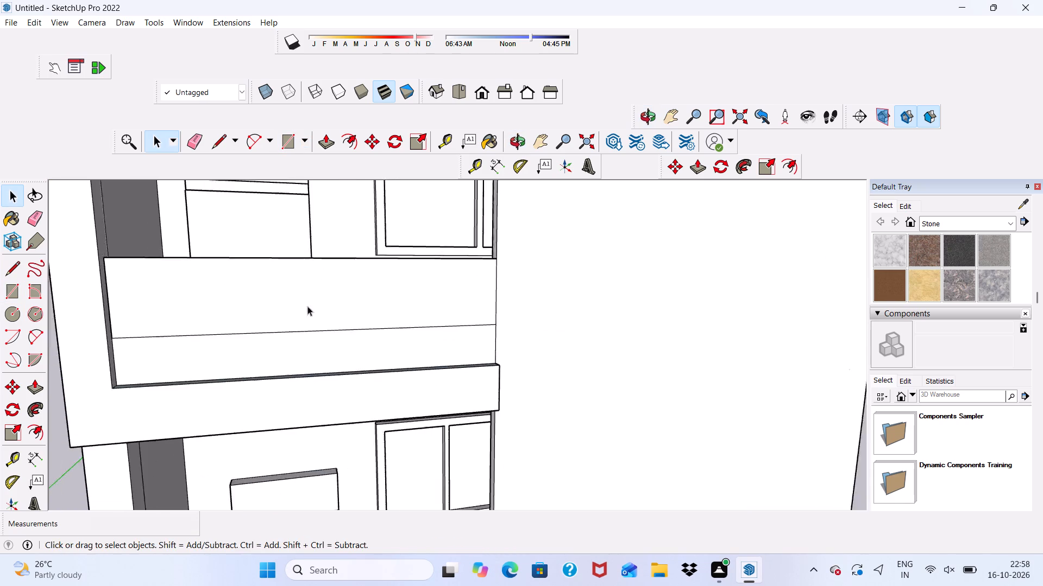
# Examine the whole front facade, checking the upper-floor parapet and the ground-floor opening.
pyautogui.scroll(-3, 307, 306)
pyautogui.moveTo(381, 374); pyautogui.dragTo(280, 391, button='middle')
pyautogui.press('space')
pyautogui.scroll(1, 276, 381)
pyautogui.scroll(-5, 307, 319)
pyautogui.moveTo(320, 355); pyautogui.dragTo(338, 291, button='middle')
pyautogui.scroll(2, 338, 291)
pyautogui.scroll(-13, 322, 269)
pyautogui.moveTo(400, 316); pyautogui.dragTo(406, 355, button='middle')
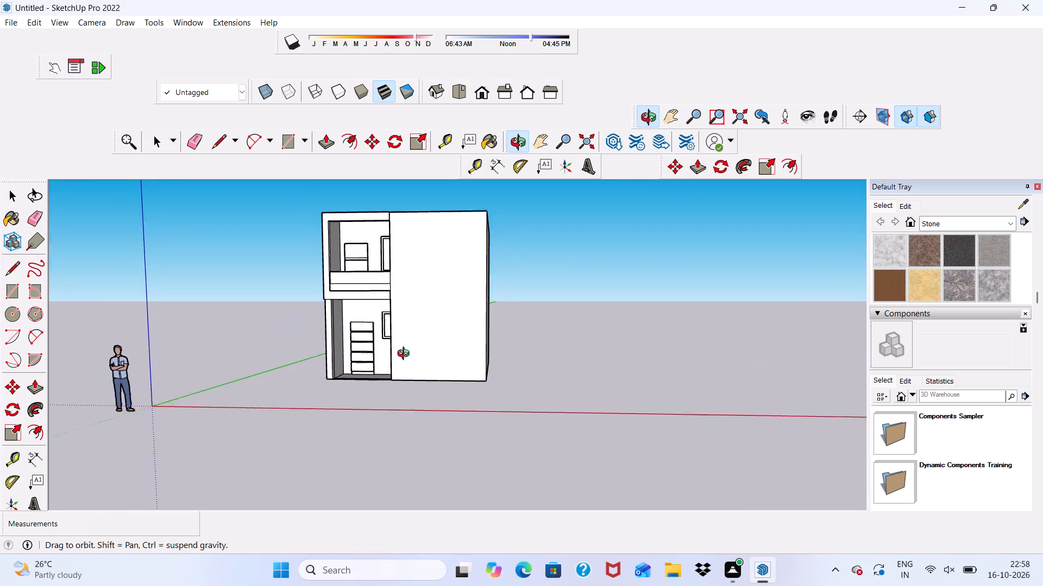
pyautogui.moveTo(406, 355); pyautogui.dragTo(400, 369, button='middle')
pyautogui.scroll(2, 389, 319)
pyautogui.scroll(4, 377, 250)
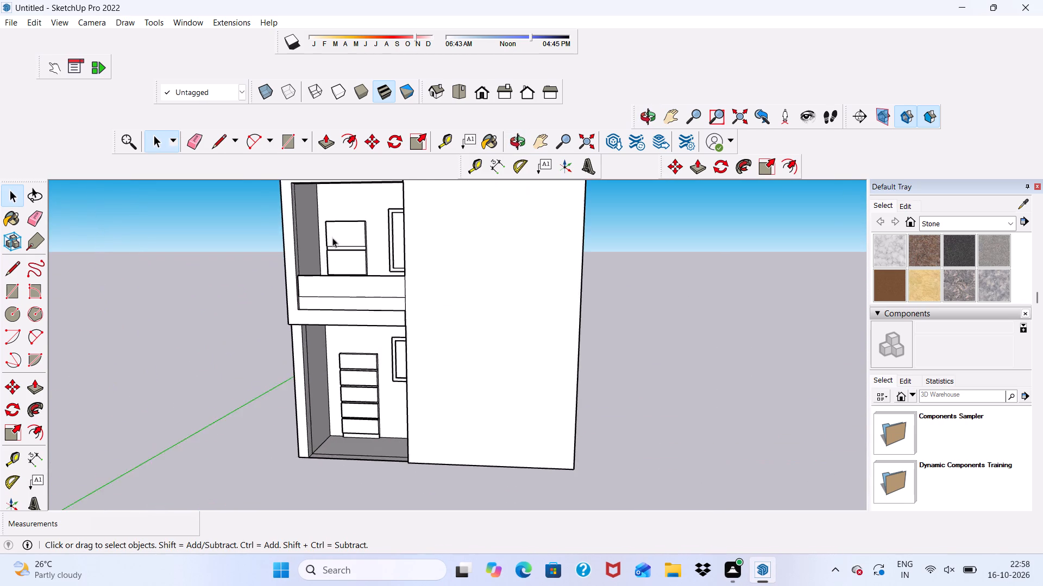
pyautogui.scroll(6, 332, 238)
pyautogui.scroll(-8, 369, 236)
pyautogui.scroll(2, 381, 298)
pyautogui.middleClick(381, 298)
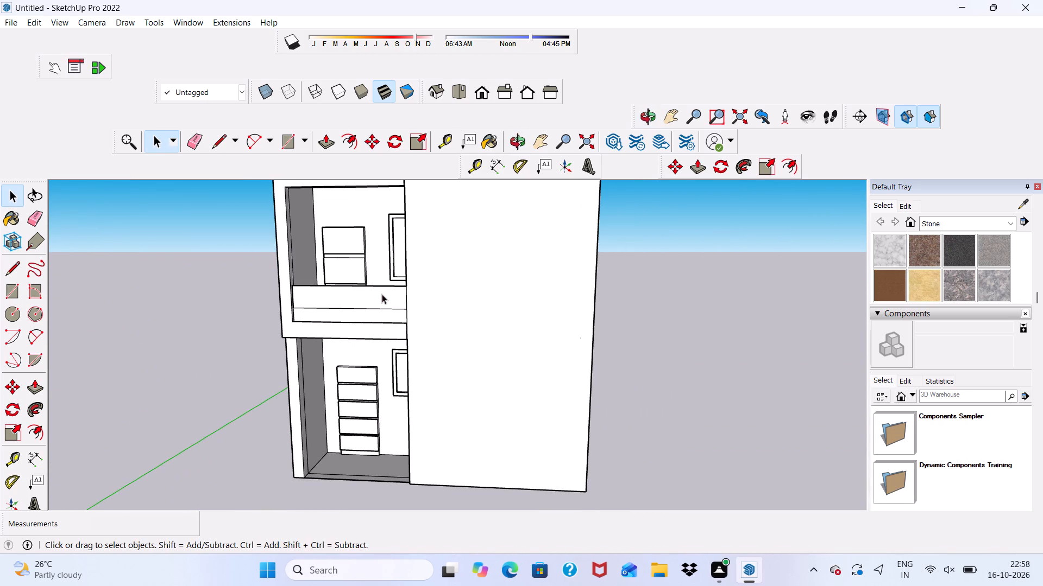
pyautogui.scroll(2, 378, 389)
pyautogui.moveTo(377, 387); pyautogui.dragTo(416, 371, button='middle')
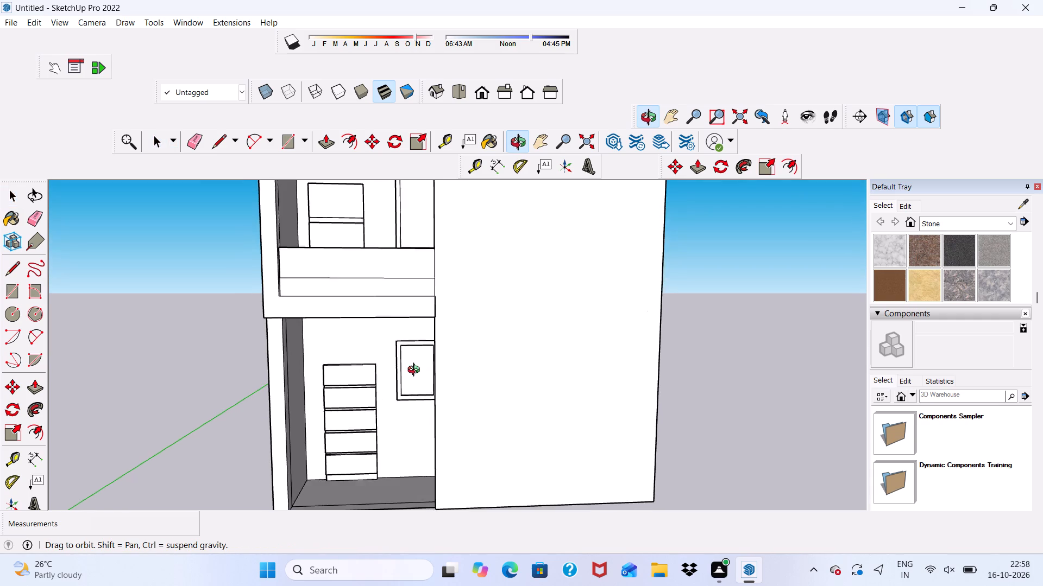
pyautogui.moveTo(416, 371); pyautogui.dragTo(436, 369, button='middle')
pyautogui.scroll(-1, 436, 369)
pyautogui.scroll(5, 436, 369)
pyautogui.scroll(-6, 432, 328)
pyautogui.moveTo(432, 397); pyautogui.dragTo(430, 428, button='middle')
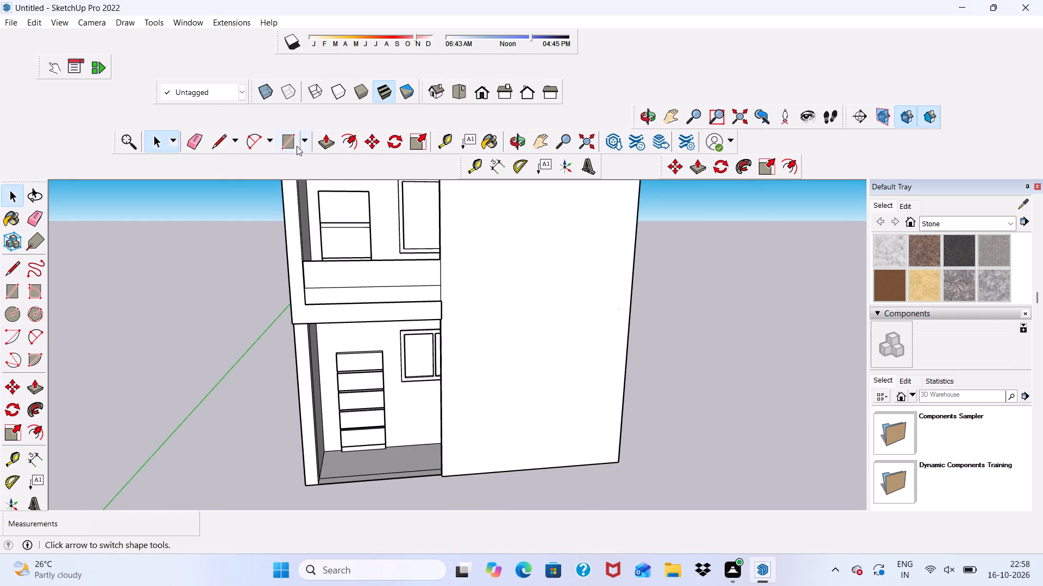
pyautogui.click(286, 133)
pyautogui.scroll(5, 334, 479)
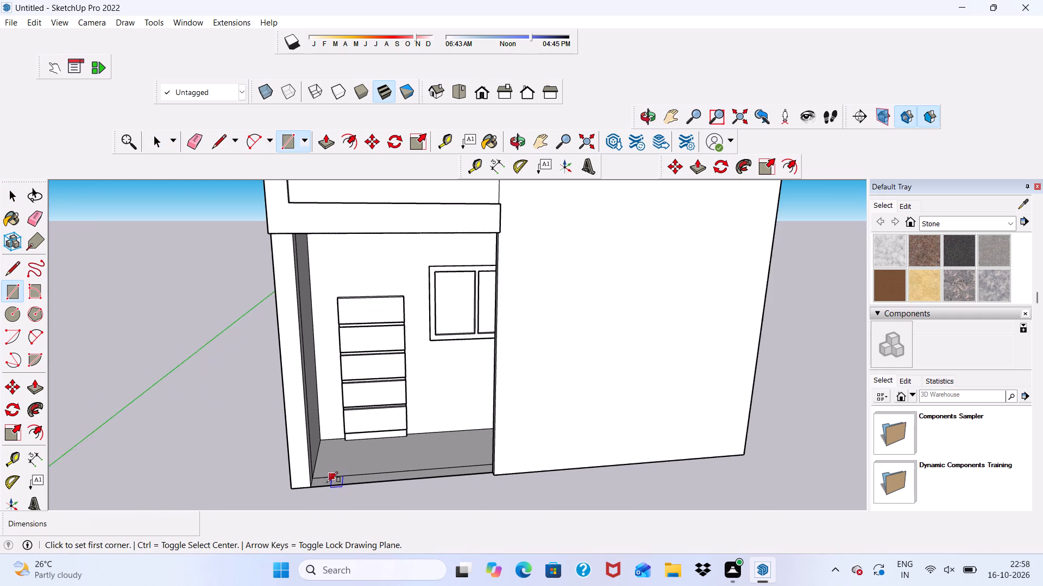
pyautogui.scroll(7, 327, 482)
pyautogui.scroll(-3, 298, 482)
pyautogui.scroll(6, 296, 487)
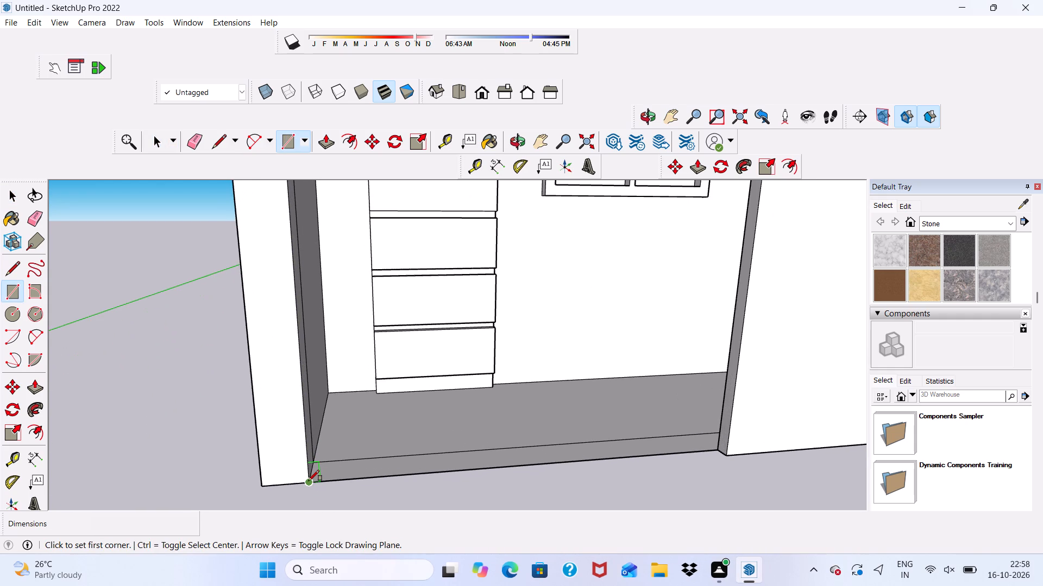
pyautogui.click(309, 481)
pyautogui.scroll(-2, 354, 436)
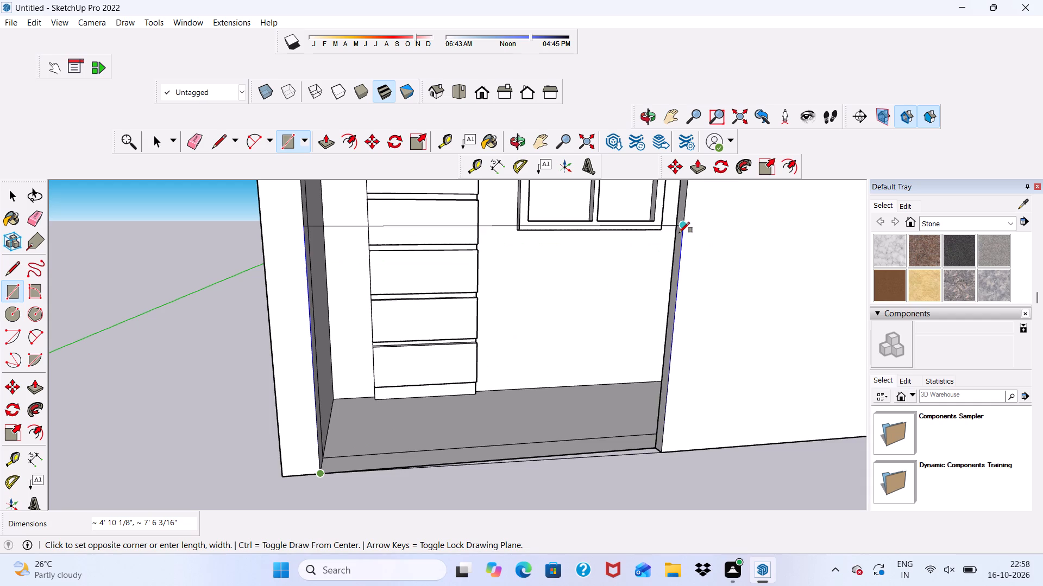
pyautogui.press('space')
# Draw a rectangle about 8' 3 1/8" by 10 11/16" across the top of the ground-floor front, directly beneath the projecting border.
pyautogui.scroll(-11, 389, 374)
pyautogui.scroll(4, 360, 292)
pyautogui.moveTo(359, 278); pyautogui.dragTo(359, 273, button='middle')
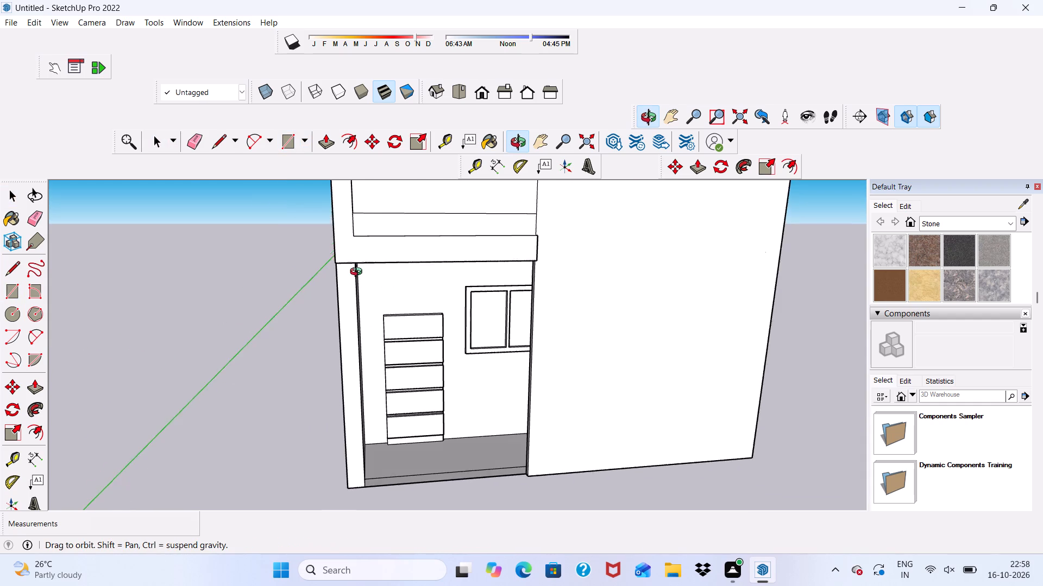
pyautogui.moveTo(359, 273); pyautogui.dragTo(359, 205, button='middle')
pyautogui.scroll(5, 357, 205)
pyautogui.scroll(-3, 356, 207)
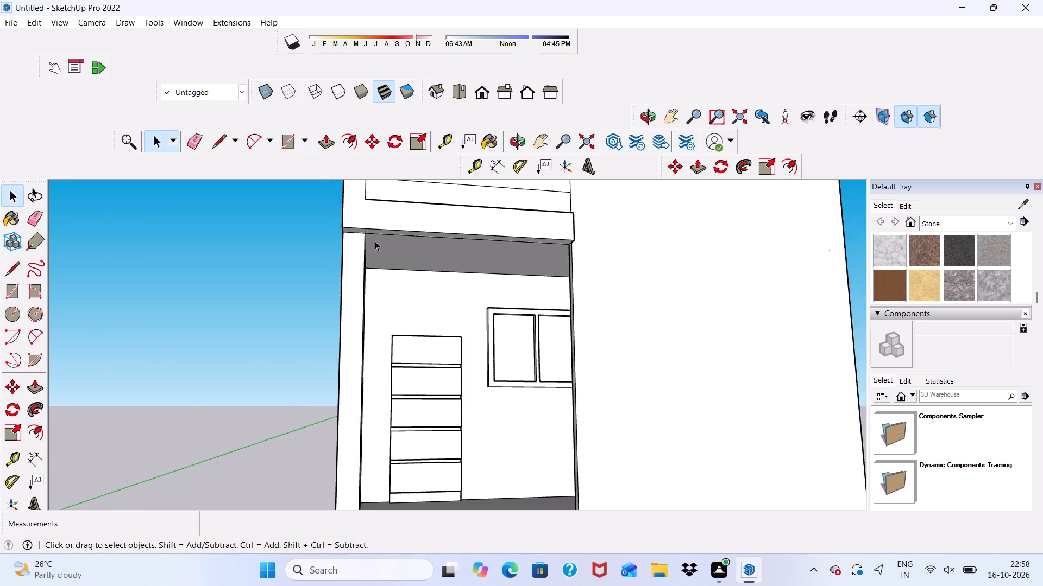
pyautogui.moveTo(375, 241); pyautogui.dragTo(385, 264, button='middle')
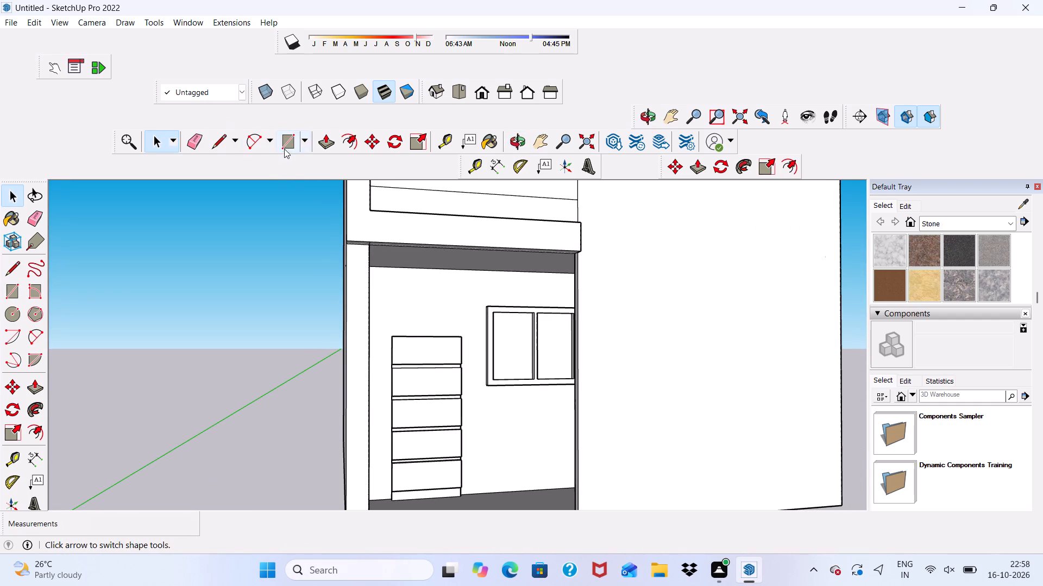
pyautogui.click(283, 143)
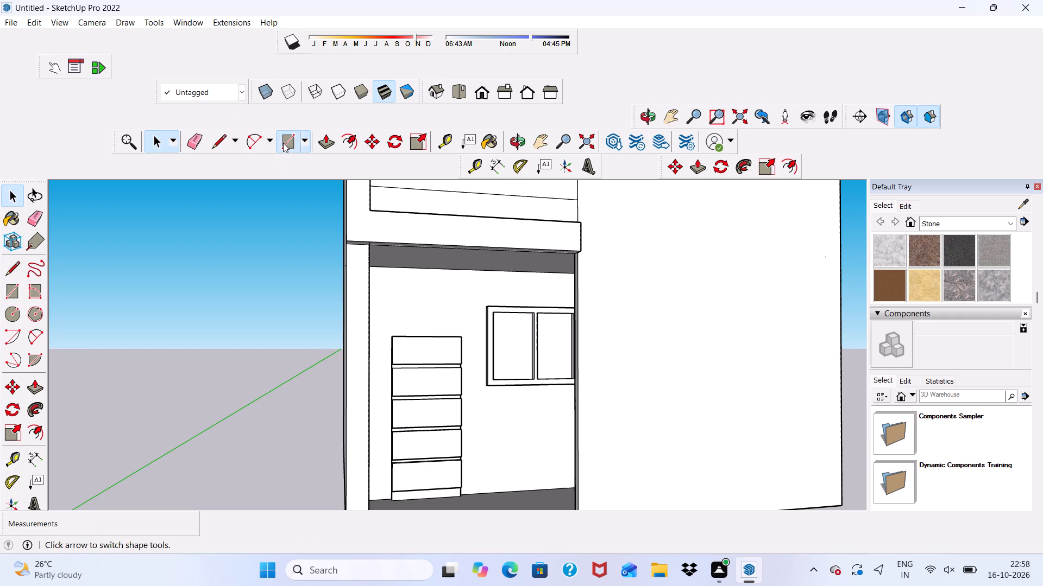
pyautogui.scroll(7, 361, 224)
pyautogui.moveTo(361, 269); pyautogui.dragTo(353, 203, button='middle')
pyautogui.scroll(4, 353, 203)
pyautogui.scroll(-2, 325, 201)
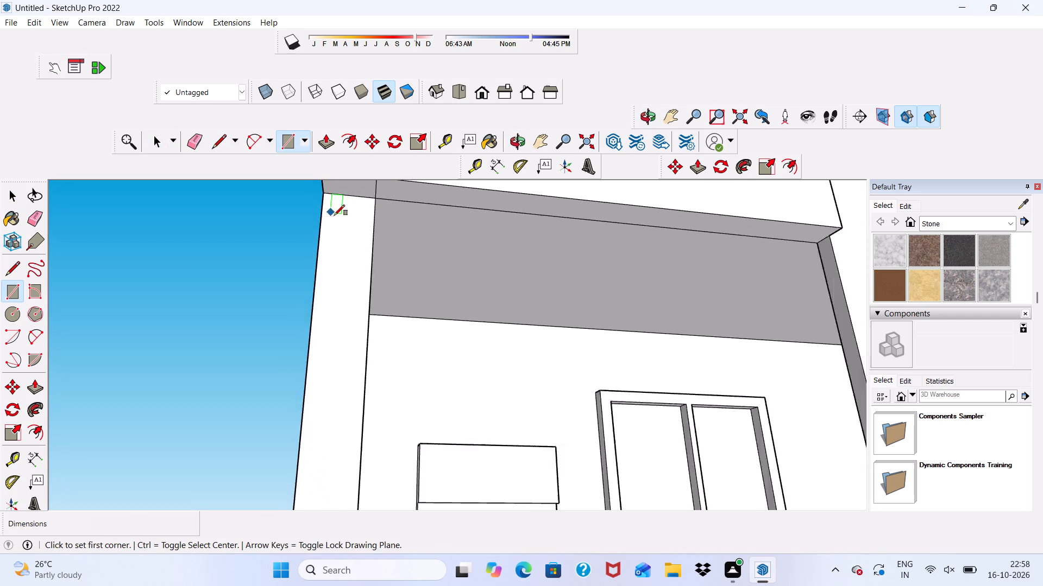
pyautogui.scroll(-5, 334, 215)
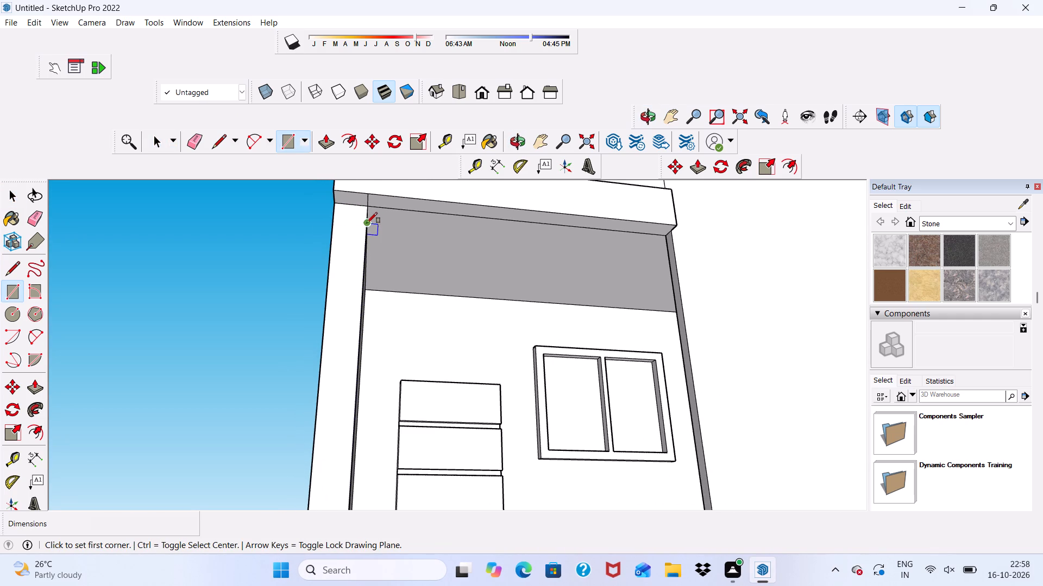
pyautogui.scroll(8, 345, 221)
pyautogui.click(326, 189)
pyautogui.scroll(-4, 343, 224)
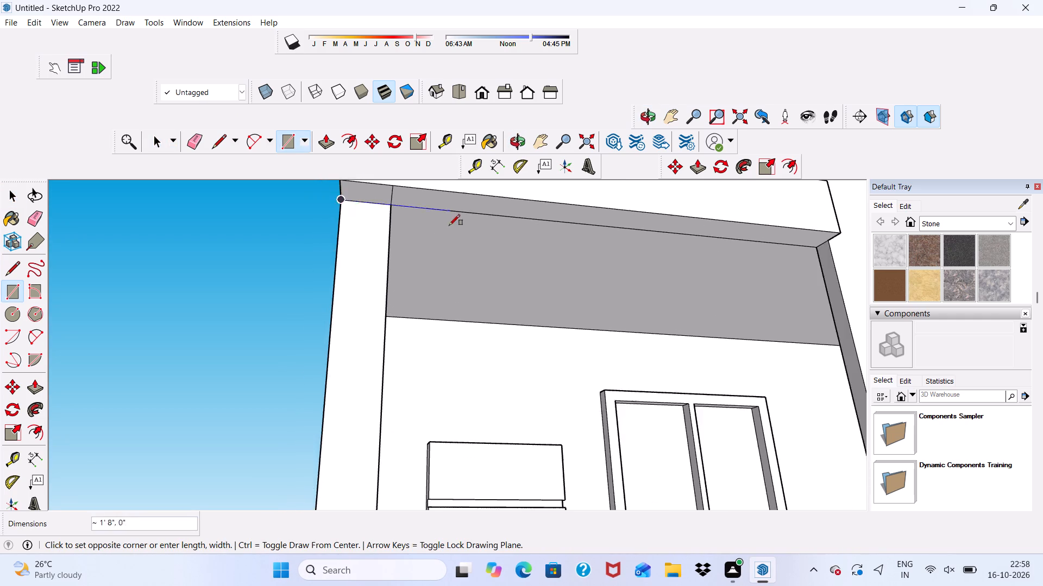
pyautogui.scroll(-4, 449, 225)
pyautogui.scroll(4, 610, 279)
pyautogui.scroll(3, 552, 272)
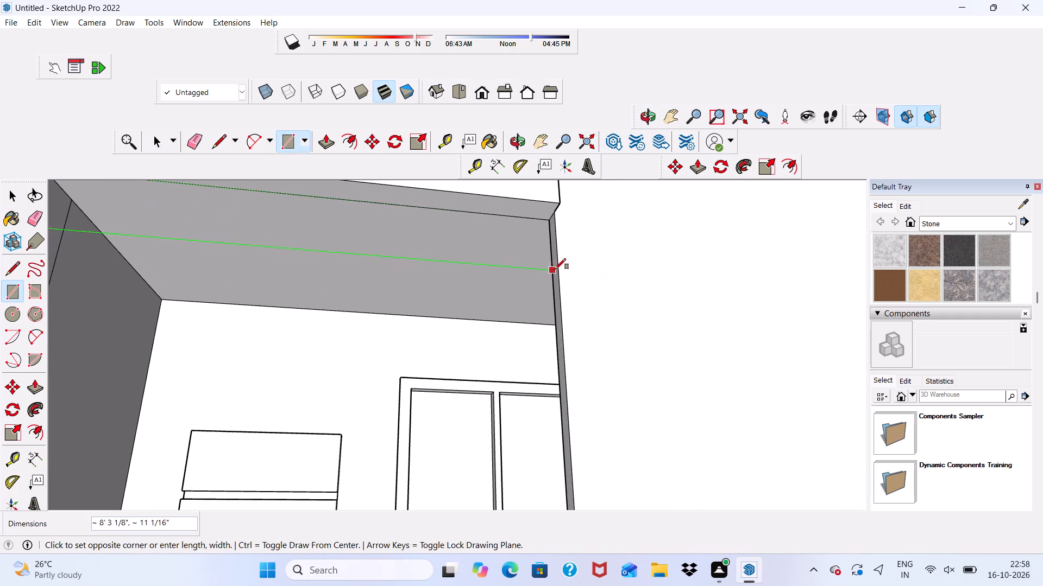
pyautogui.click(549, 269)
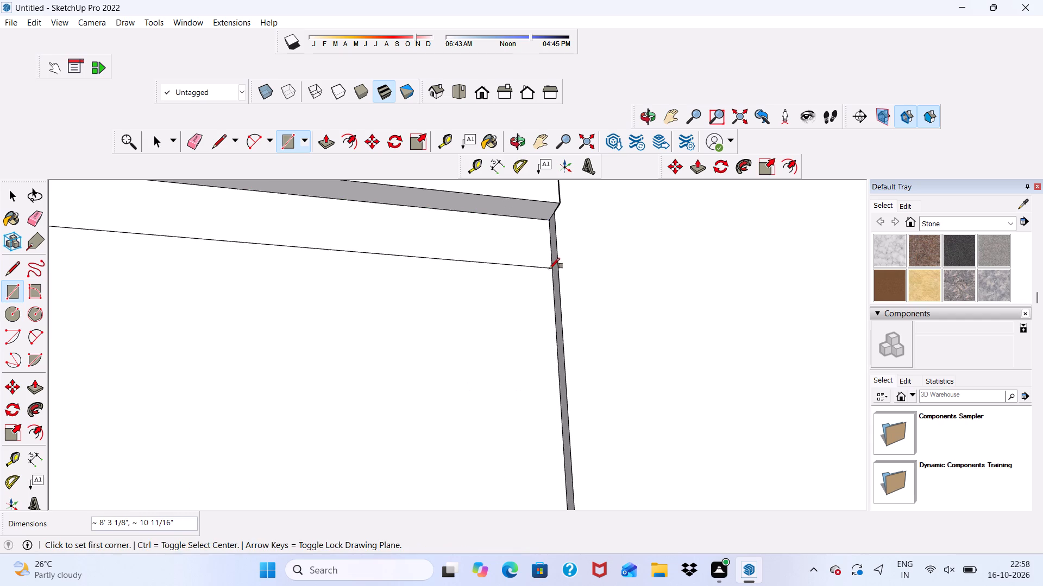
# Delete the face filling the ground-floor opening below the new header strip.
pyautogui.press('space')
pyautogui.scroll(-5, 537, 248)
pyautogui.scroll(1, 511, 311)
pyautogui.click(431, 357)
pyautogui.press('Delete')
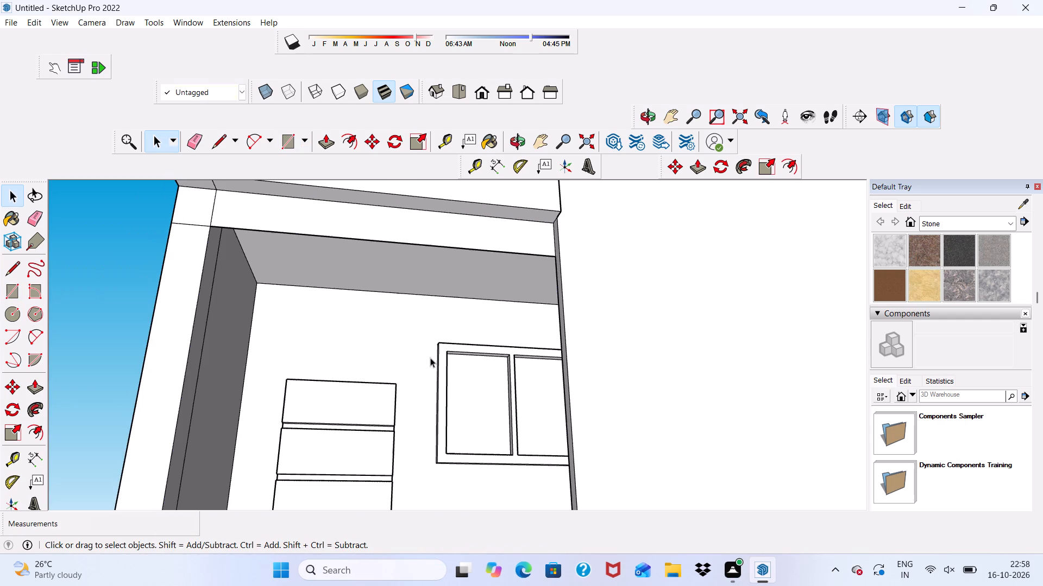
# Push/Pull the front face of the header strip above the ground-floor opening by 3".
pyautogui.scroll(1, 423, 247)
pyautogui.click(414, 235)
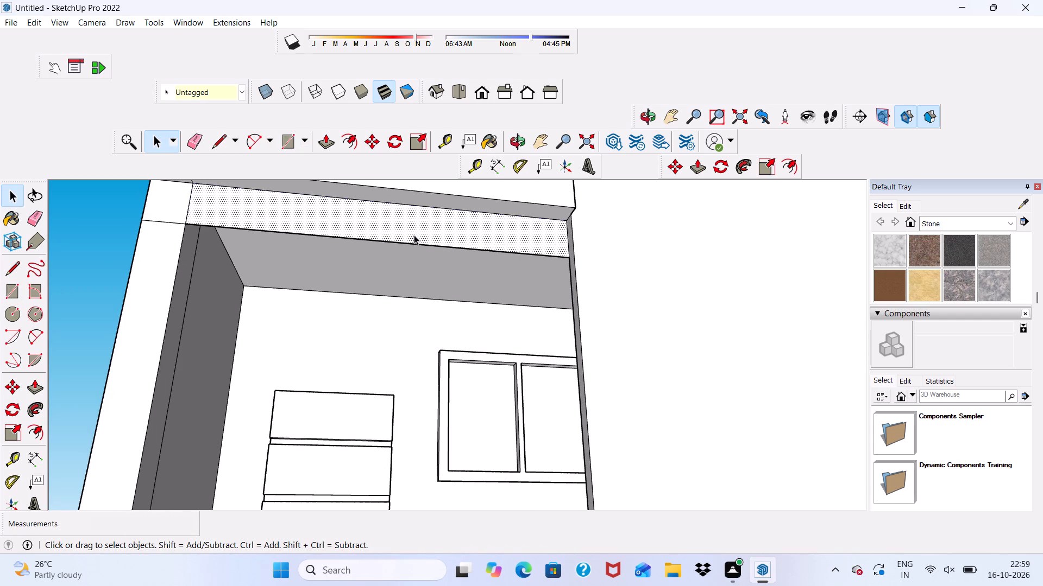
pyautogui.click(318, 142)
pyautogui.click(315, 208)
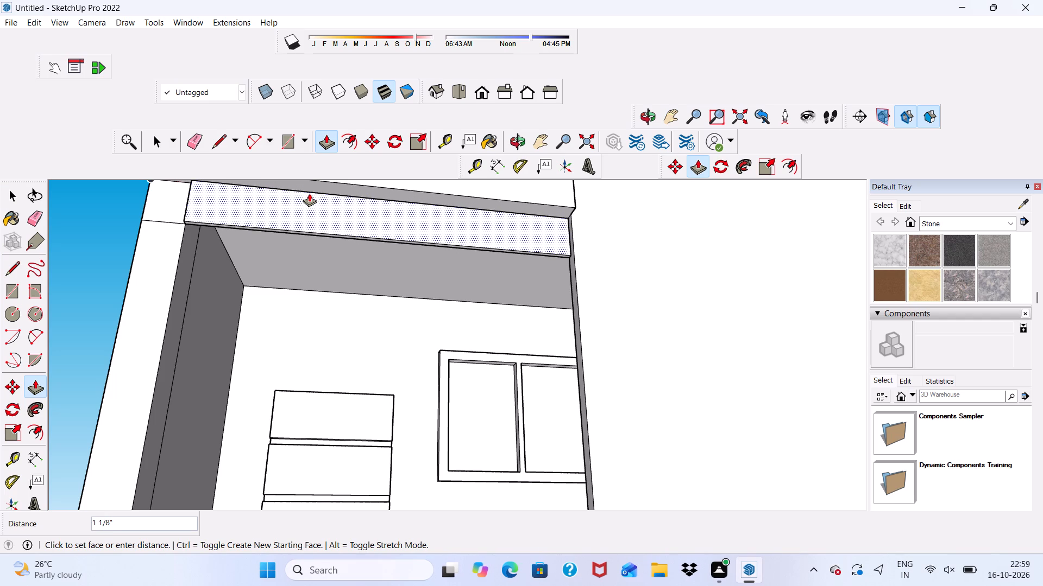
pyautogui.press('3')
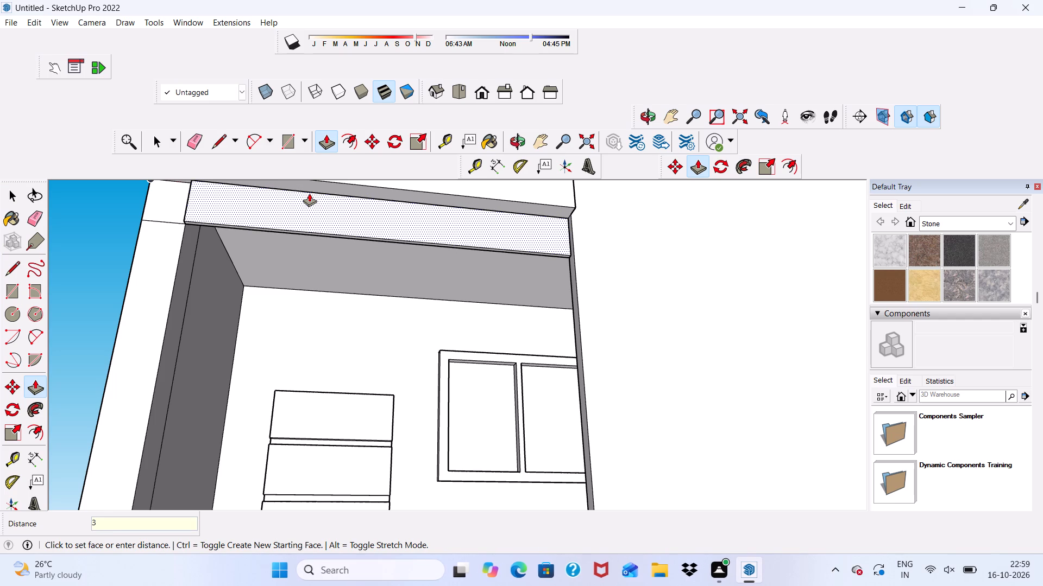
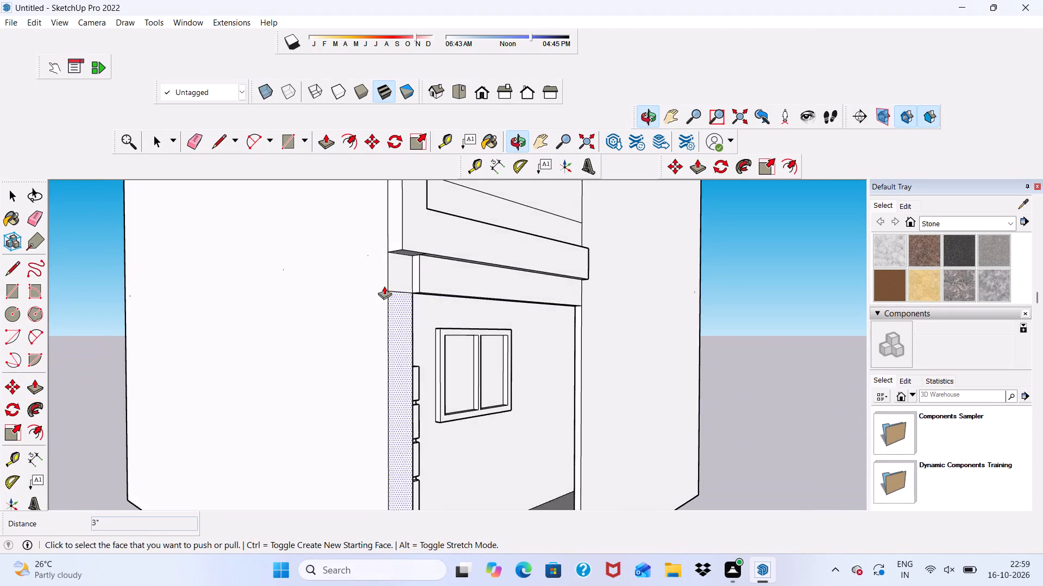
# Pull the end face of the beam below the balcony 9" out to the building's outer side edge.
pyautogui.scroll(9, 398, 277)
pyautogui.click(426, 277)
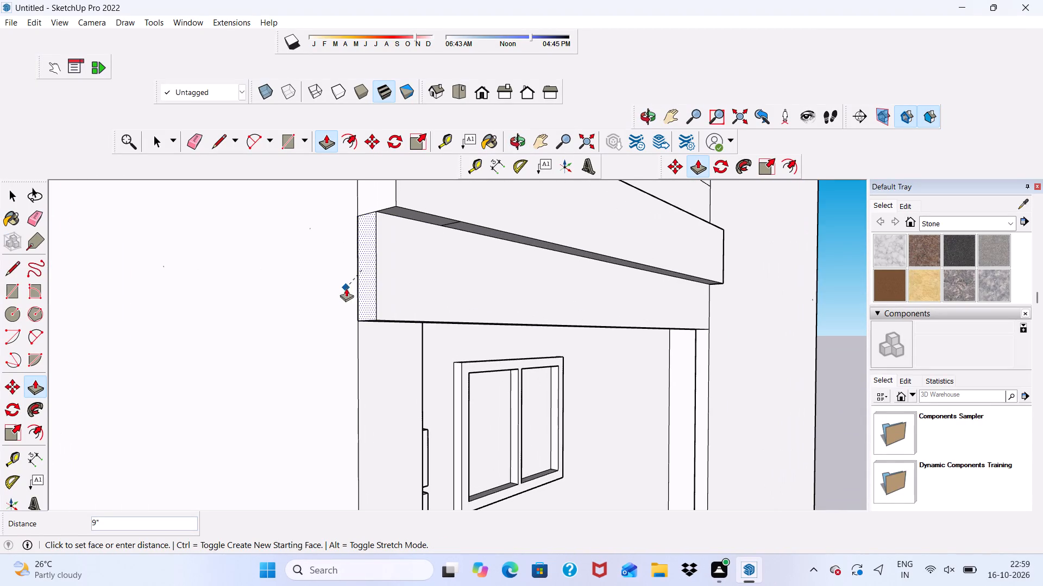
pyautogui.click(350, 327)
# Draw a line about 3" long across the beam's underside, level with the opening's inner edge at the outer end.
pyautogui.scroll(-7, 264, 286)
pyautogui.moveTo(419, 332); pyautogui.dragTo(249, 250, button='middle')
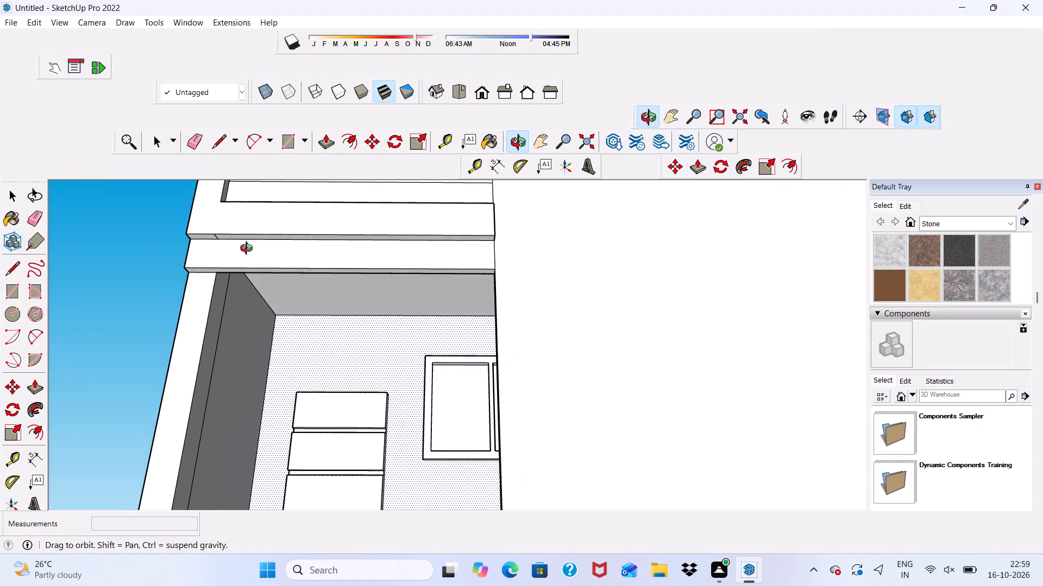
pyautogui.moveTo(249, 250); pyautogui.dragTo(248, 250, button='middle')
pyautogui.scroll(-5, 301, 241)
pyautogui.scroll(-1, 403, 236)
pyautogui.moveTo(403, 239); pyautogui.dragTo(403, 306, button='middle')
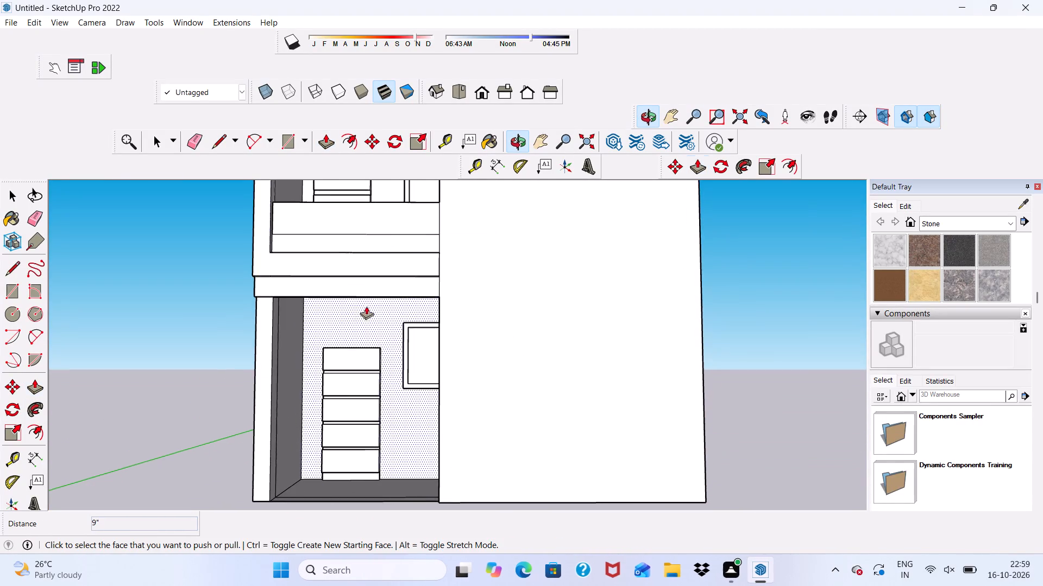
pyautogui.scroll(4, 357, 304)
pyautogui.scroll(-3, 302, 305)
pyautogui.moveTo(237, 307); pyautogui.dragTo(253, 247, button='middle')
pyautogui.scroll(4, 256, 245)
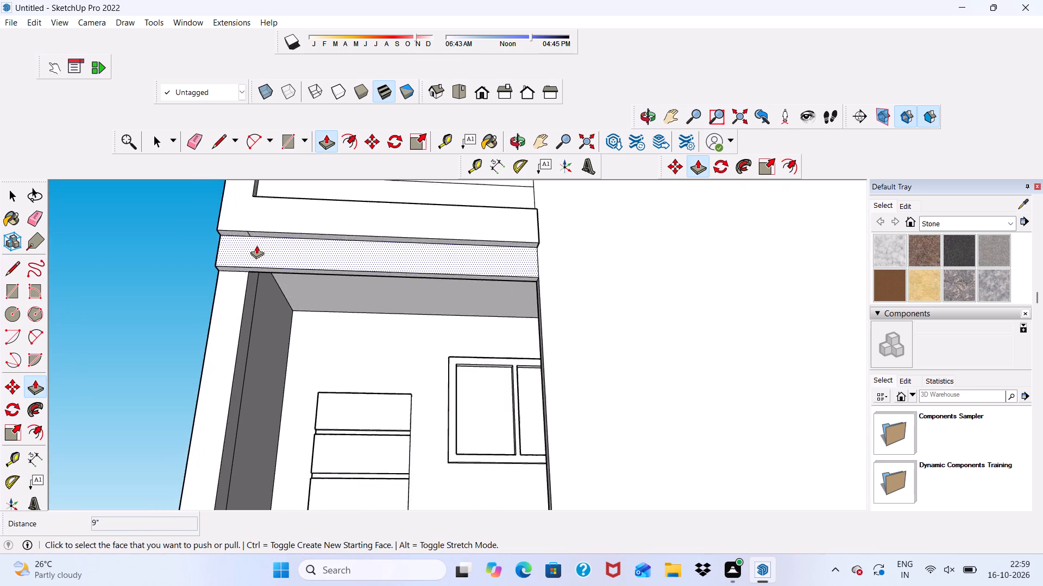
pyautogui.scroll(-2, 256, 245)
pyautogui.scroll(6, 247, 270)
pyautogui.scroll(-1, 247, 265)
pyautogui.scroll(5, 247, 265)
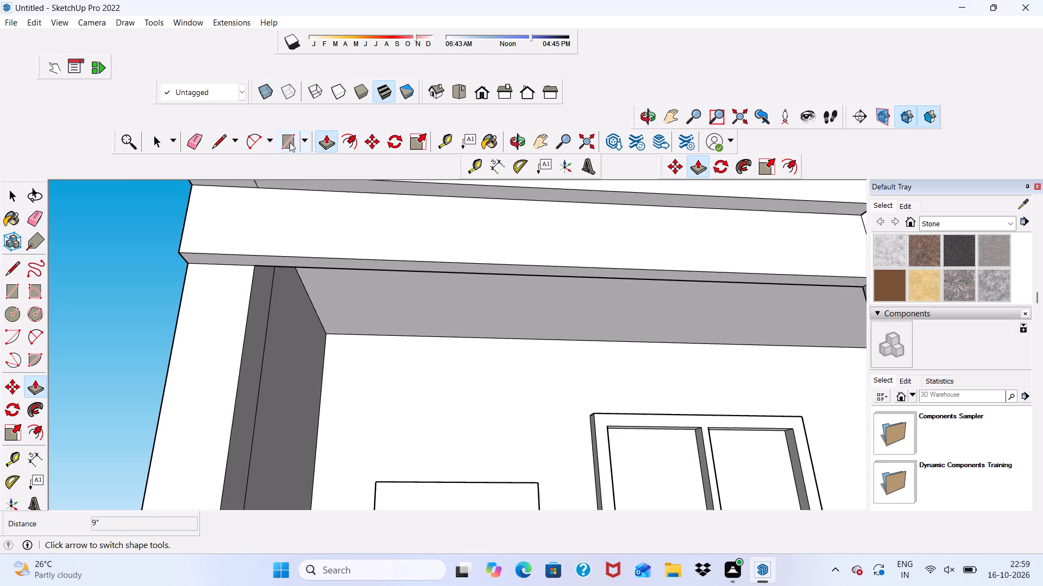
pyautogui.click(219, 135)
pyautogui.scroll(-2, 227, 146)
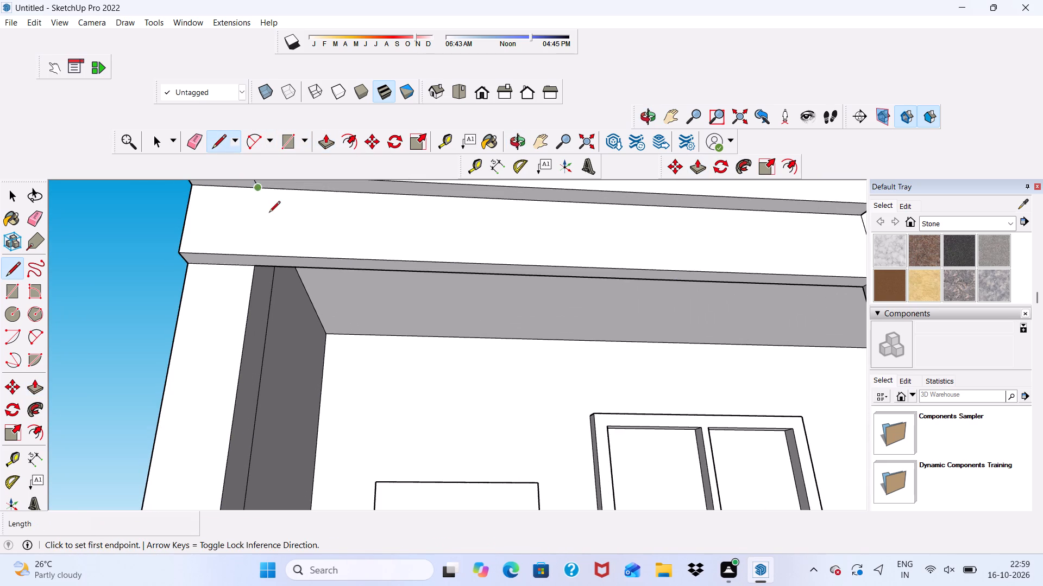
pyautogui.scroll(-3, 269, 213)
pyautogui.scroll(8, 280, 224)
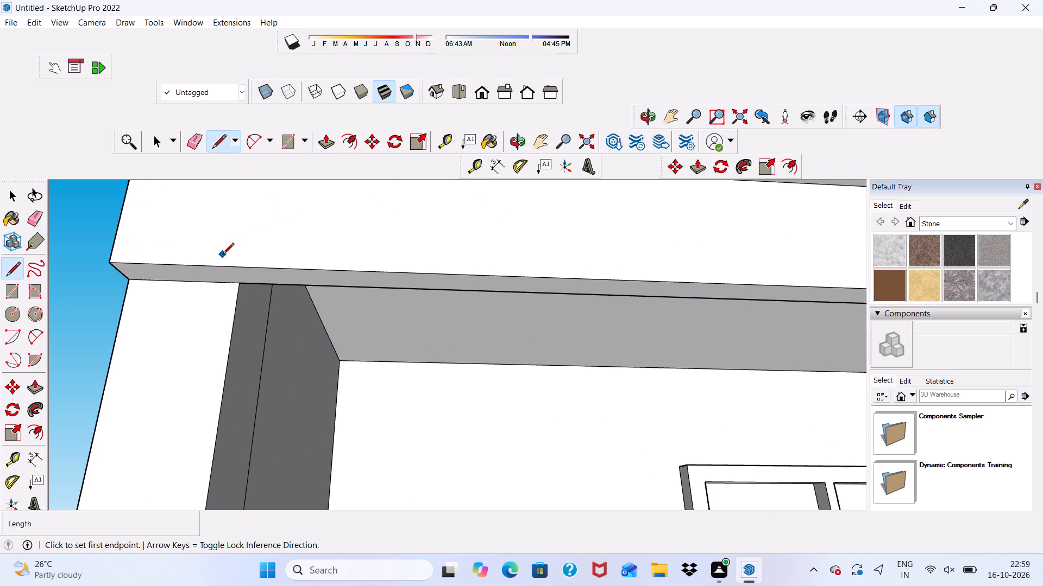
pyautogui.scroll(-10, 223, 255)
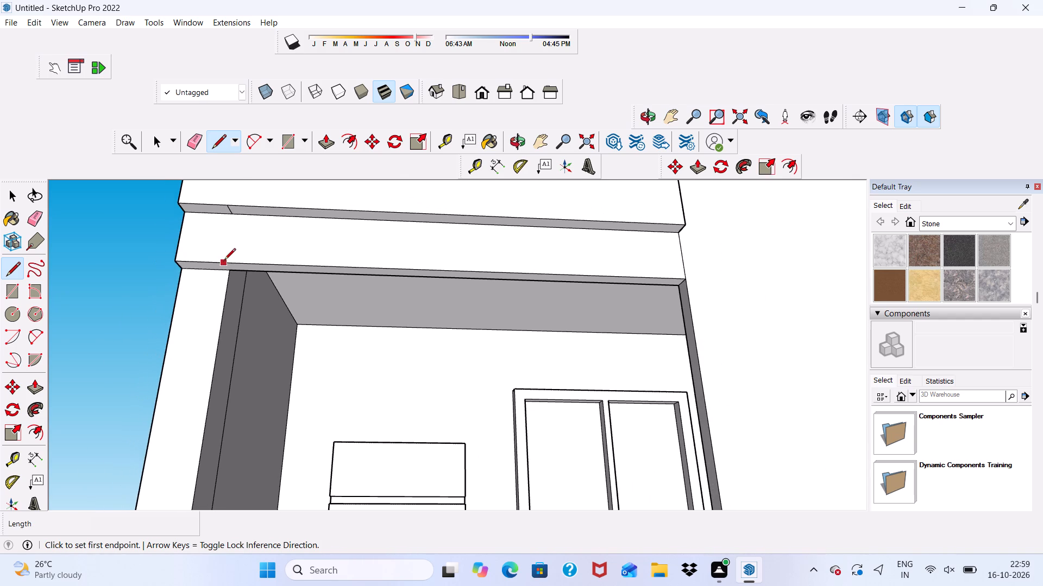
pyautogui.scroll(-4, 236, 247)
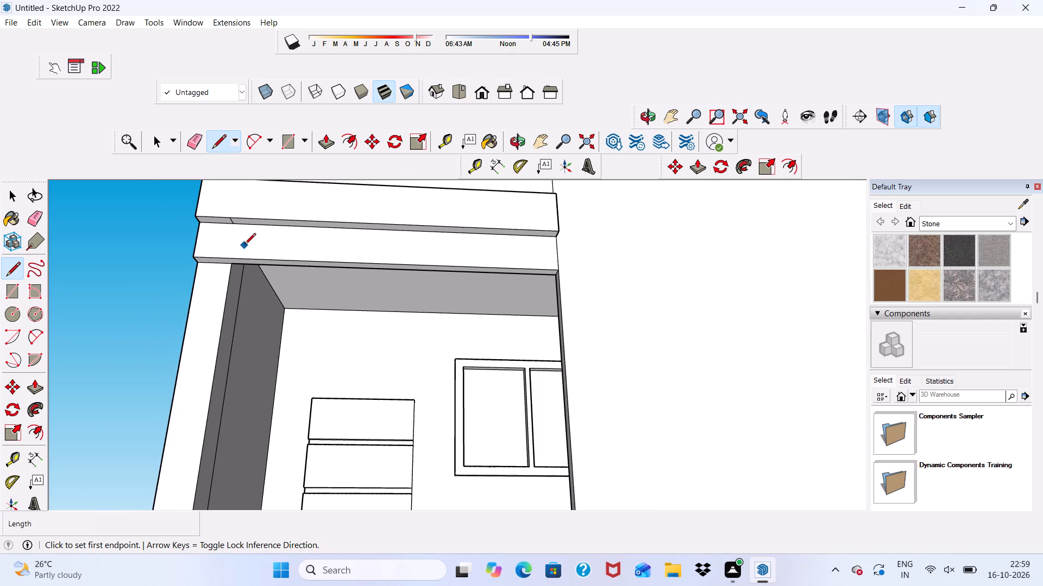
pyautogui.scroll(-2, 244, 245)
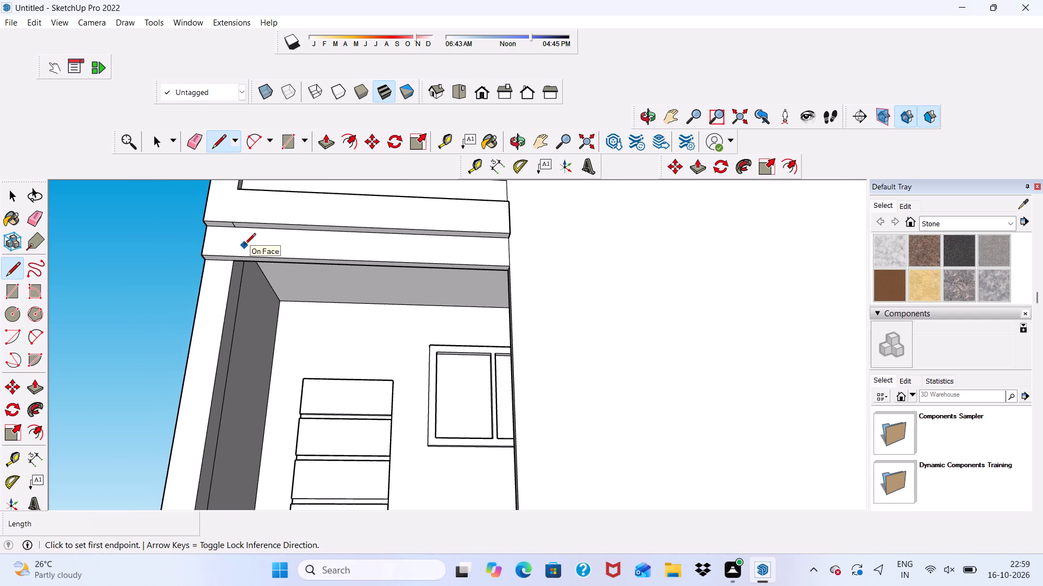
pyautogui.scroll(-1, 242, 261)
pyautogui.scroll(7, 192, 272)
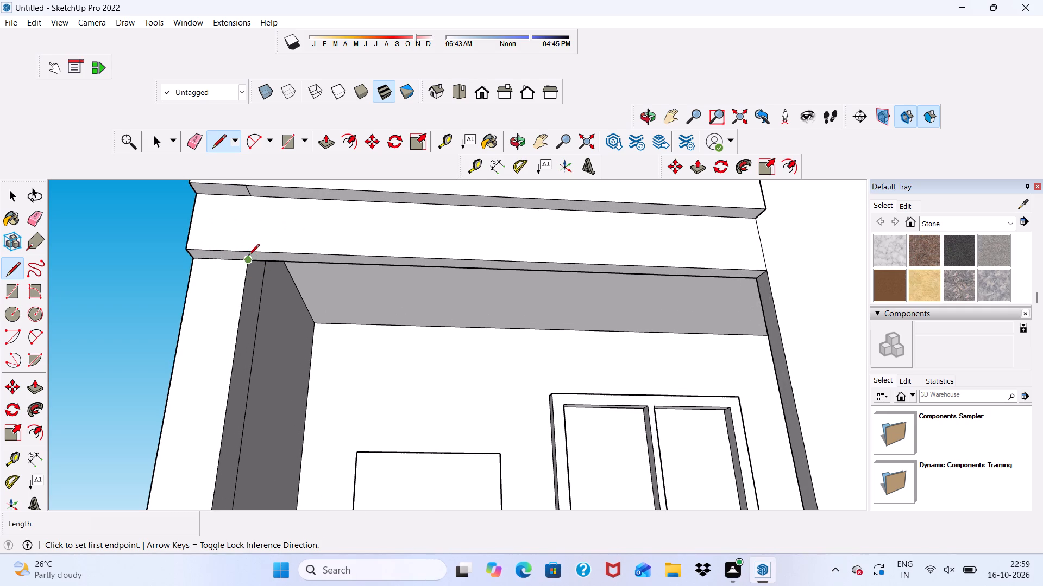
pyautogui.click(248, 254)
pyautogui.scroll(4, 248, 254)
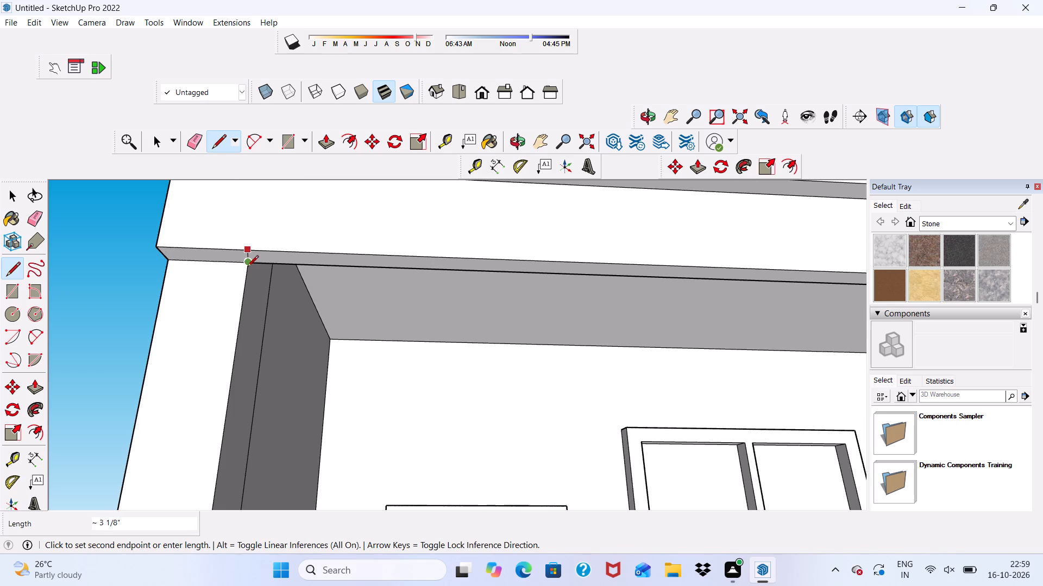
pyautogui.click(247, 267)
pyautogui.press('space')
# Pull the outer end segment of the beam's underside down about 9' 1" to the wall's base, forming a pier.
pyautogui.click(194, 258)
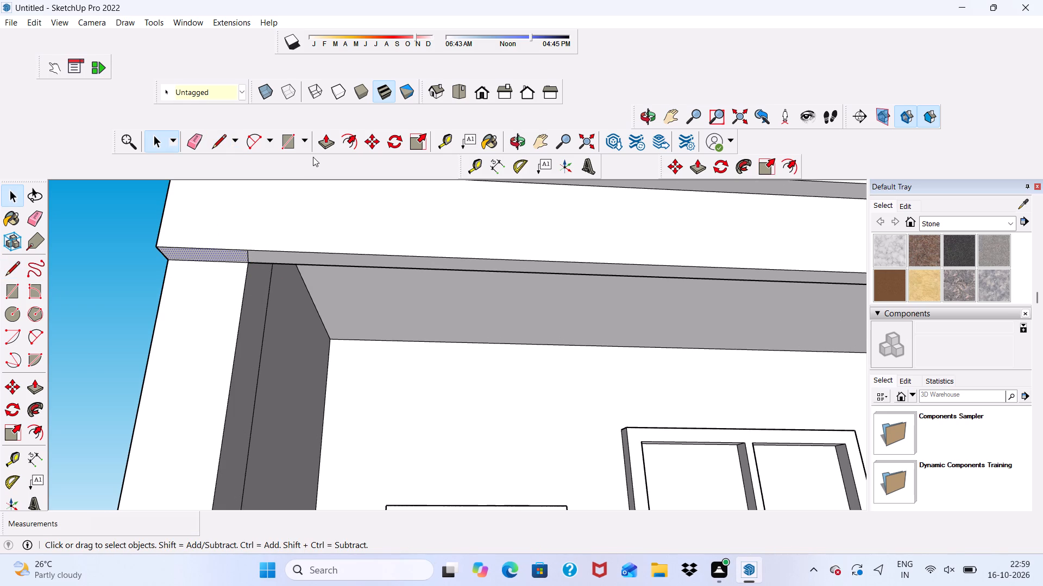
pyautogui.click(326, 137)
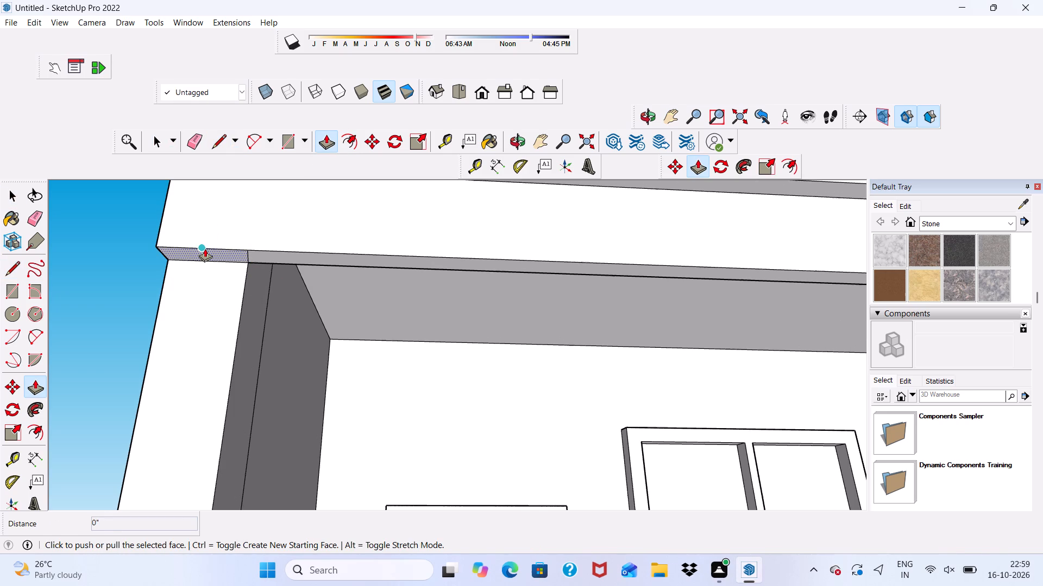
pyautogui.click(205, 249)
pyautogui.scroll(-18, 164, 364)
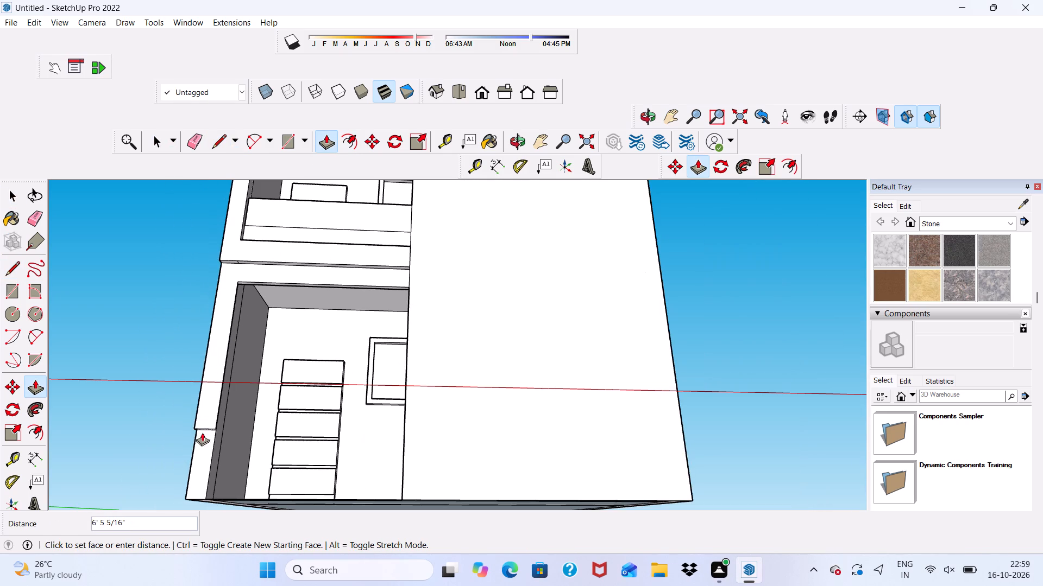
pyautogui.scroll(4, 223, 508)
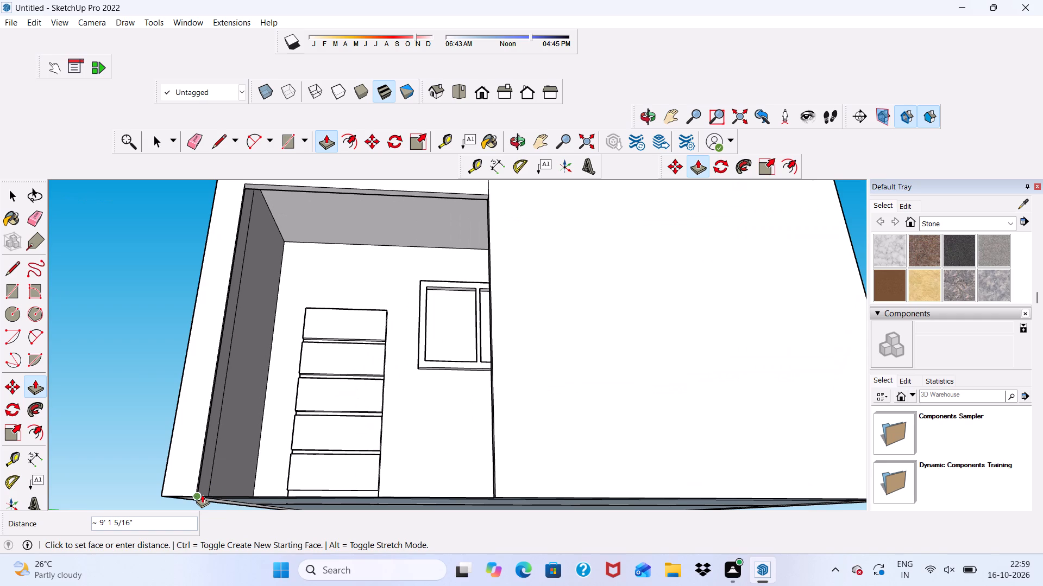
pyautogui.click(202, 494)
pyautogui.scroll(-3, 210, 421)
pyautogui.press('space')
pyautogui.press('space')
pyautogui.moveTo(210, 420); pyautogui.dragTo(263, 449, button='middle')
pyautogui.press('space')
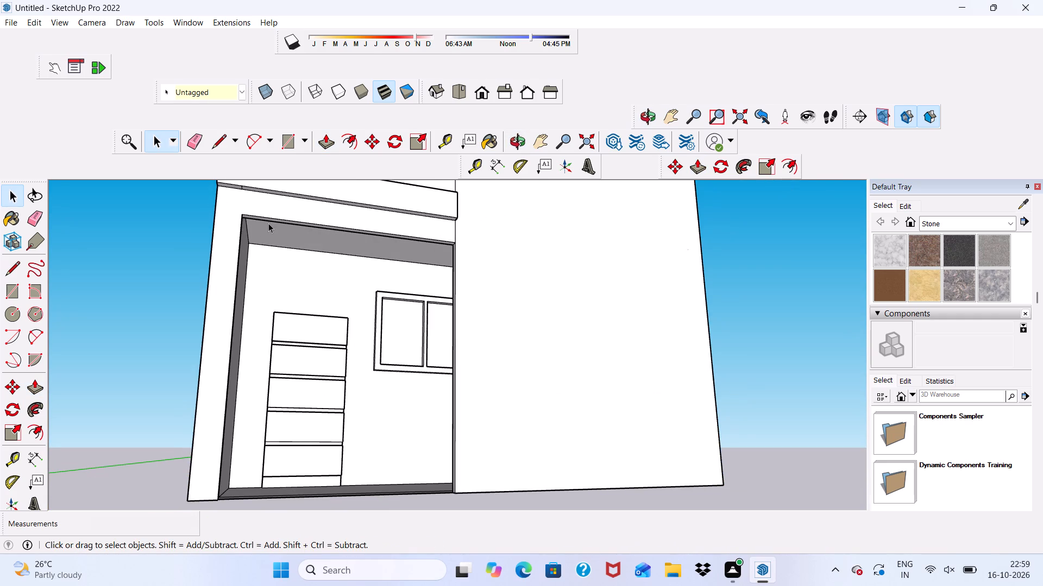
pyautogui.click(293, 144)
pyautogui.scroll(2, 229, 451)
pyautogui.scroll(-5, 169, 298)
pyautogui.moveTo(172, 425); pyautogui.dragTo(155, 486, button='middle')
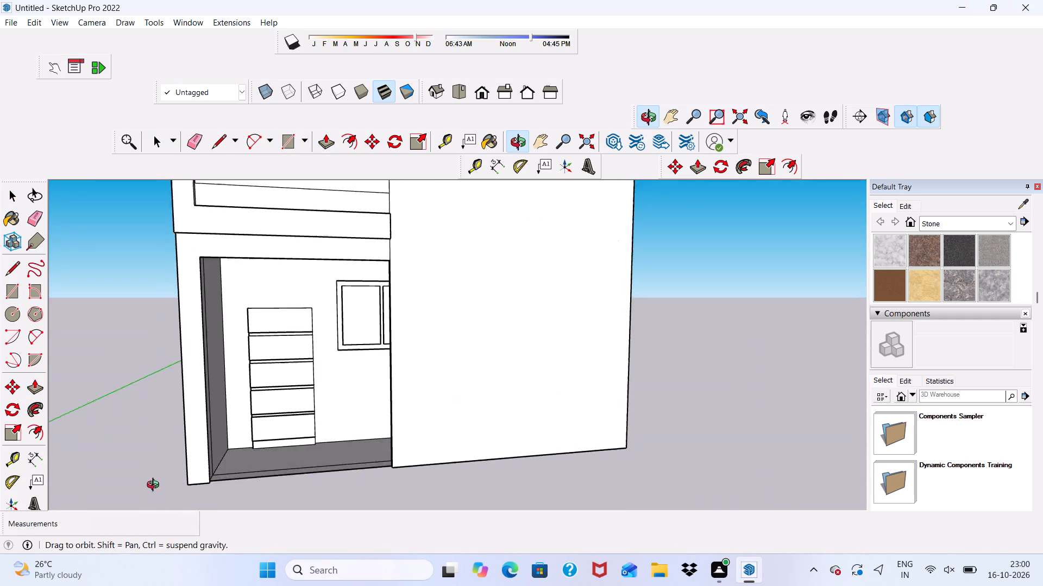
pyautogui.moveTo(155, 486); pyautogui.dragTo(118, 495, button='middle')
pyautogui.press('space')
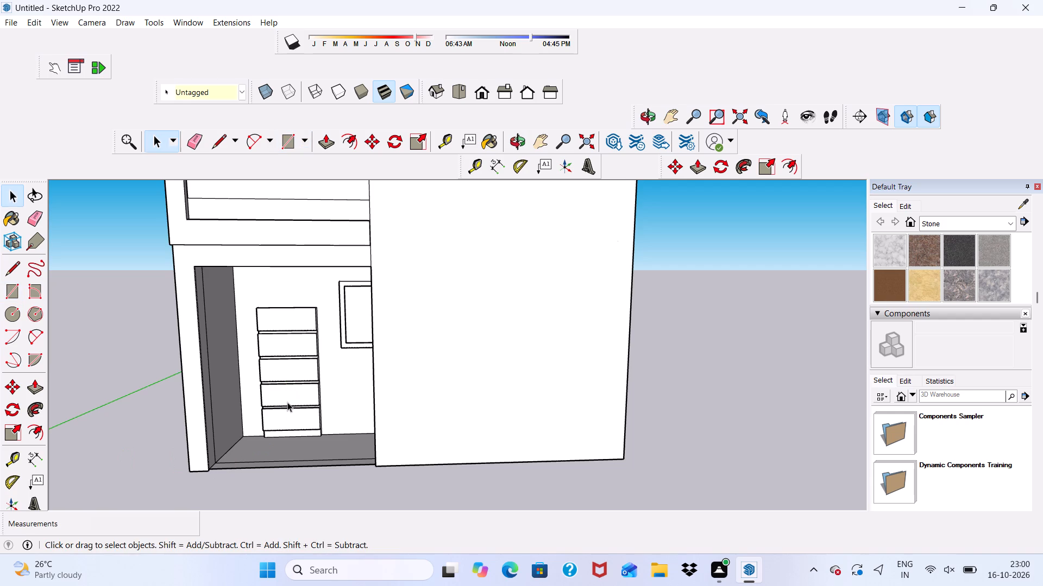
# Draw a 3" line across the beam's underside near its other end, beside the large blank wall.
pyautogui.moveTo(286, 402); pyautogui.dragTo(298, 271, button='middle')
pyautogui.scroll(5, 403, 232)
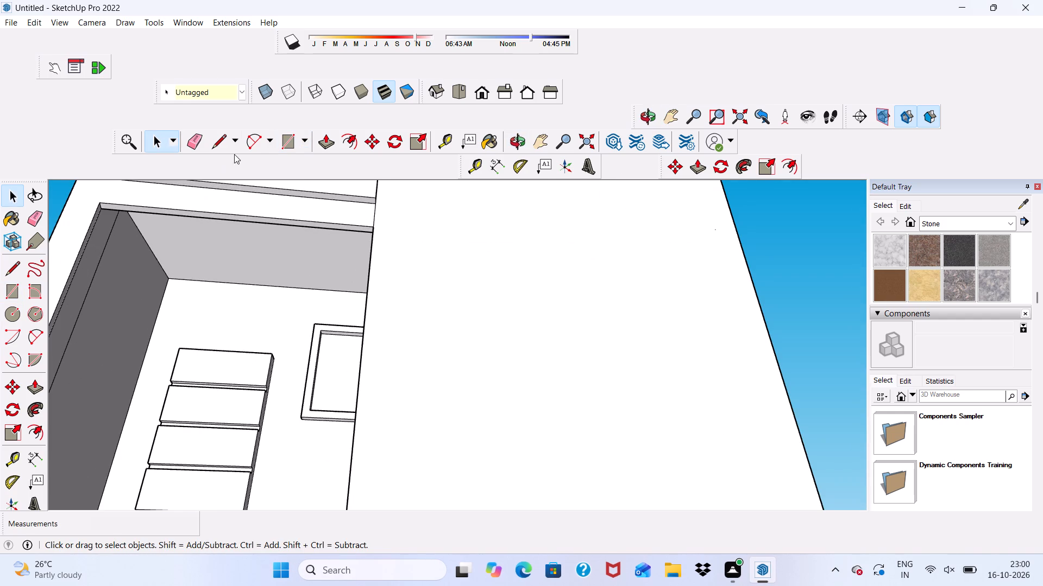
pyautogui.scroll(1, 448, 269)
pyautogui.scroll(-6, 453, 278)
pyautogui.moveTo(515, 311); pyautogui.dragTo(459, 396, button='middle')
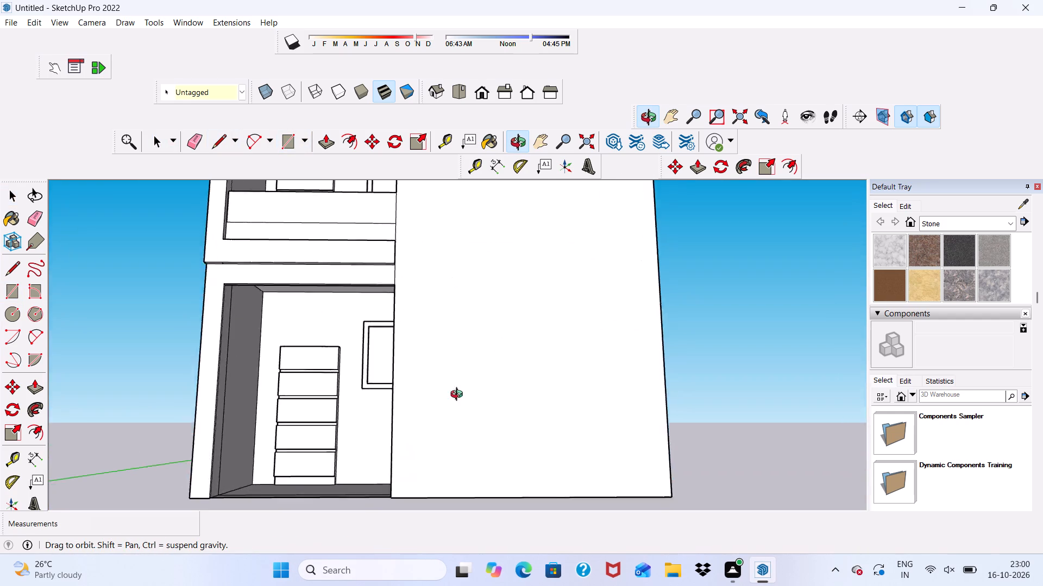
pyautogui.moveTo(459, 396); pyautogui.dragTo(464, 392, button='middle')
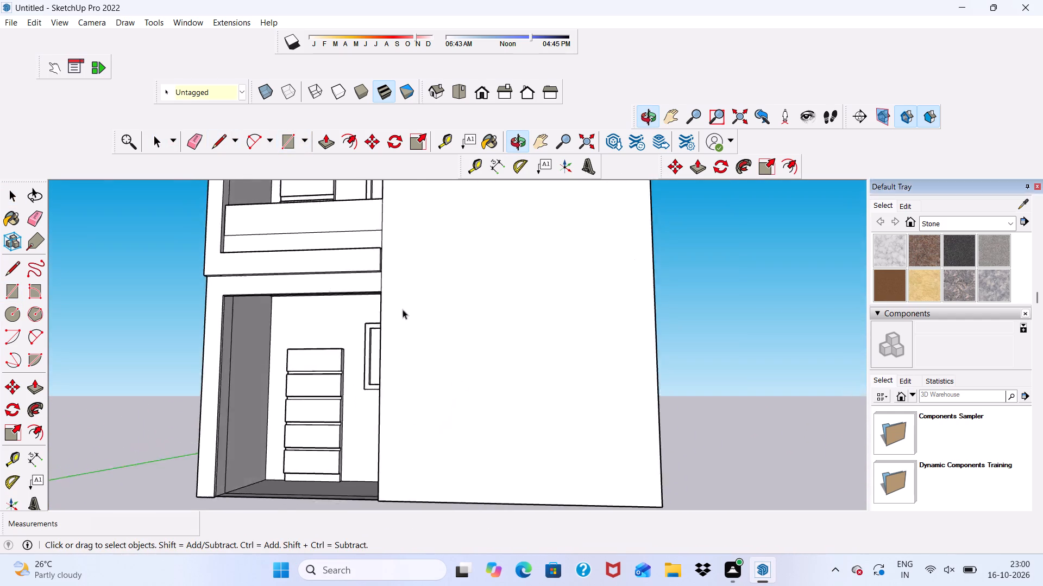
pyautogui.scroll(10, 330, 282)
pyautogui.scroll(1, 435, 307)
pyautogui.moveTo(435, 307); pyautogui.dragTo(487, 275, button='middle')
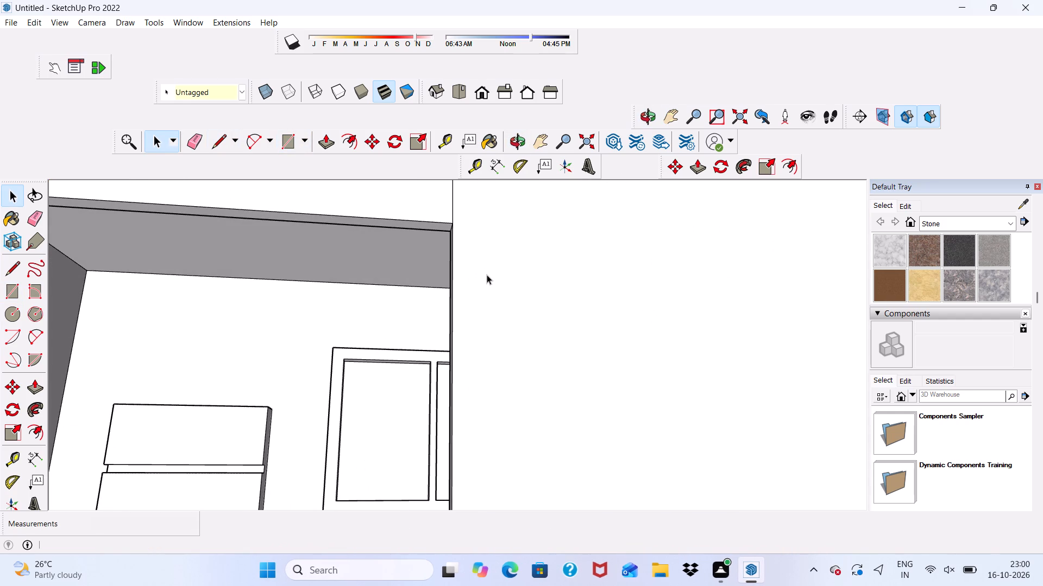
pyautogui.click(487, 275)
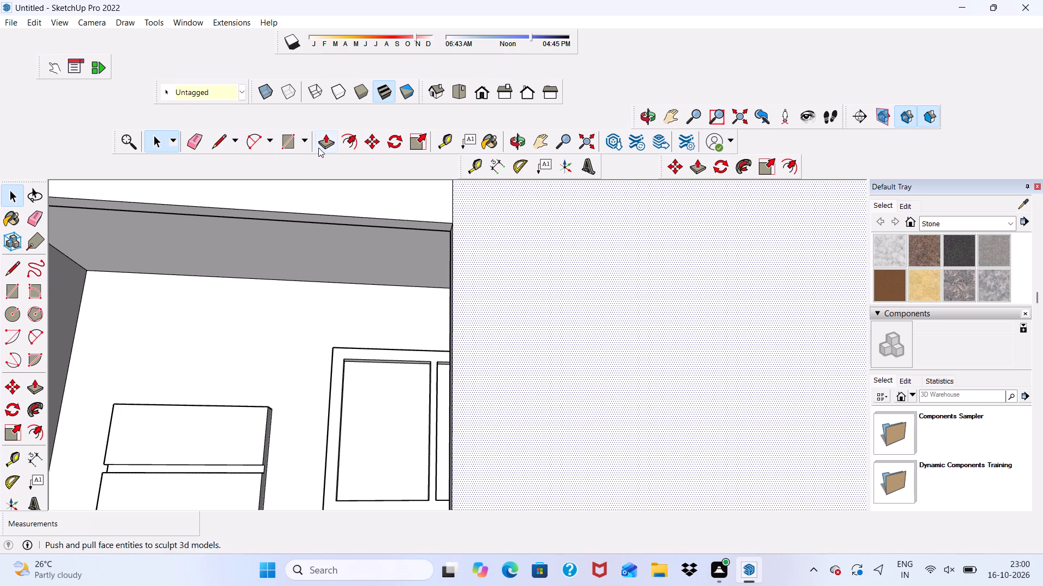
pyautogui.click(217, 136)
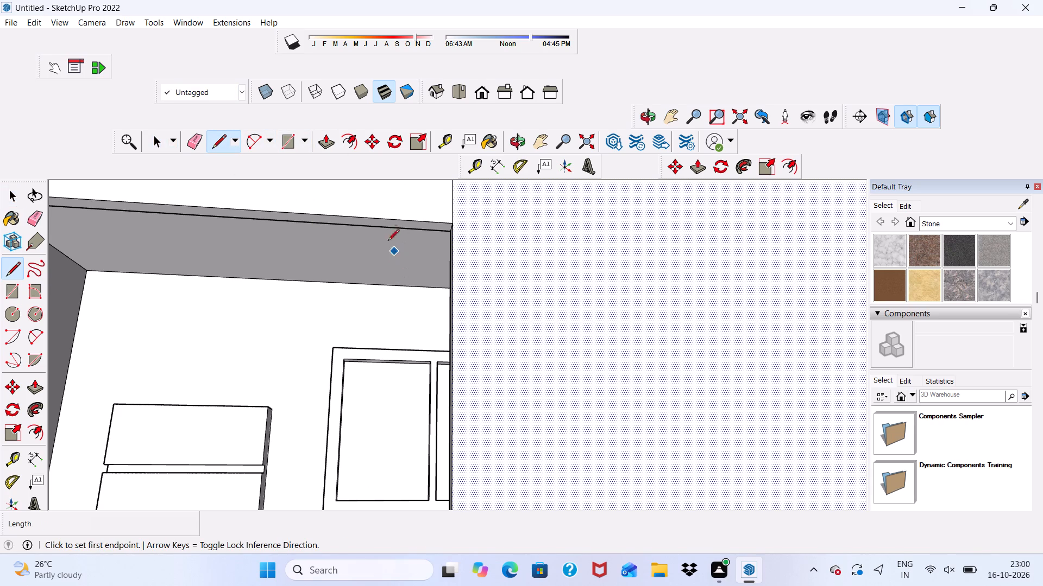
pyautogui.click(386, 221)
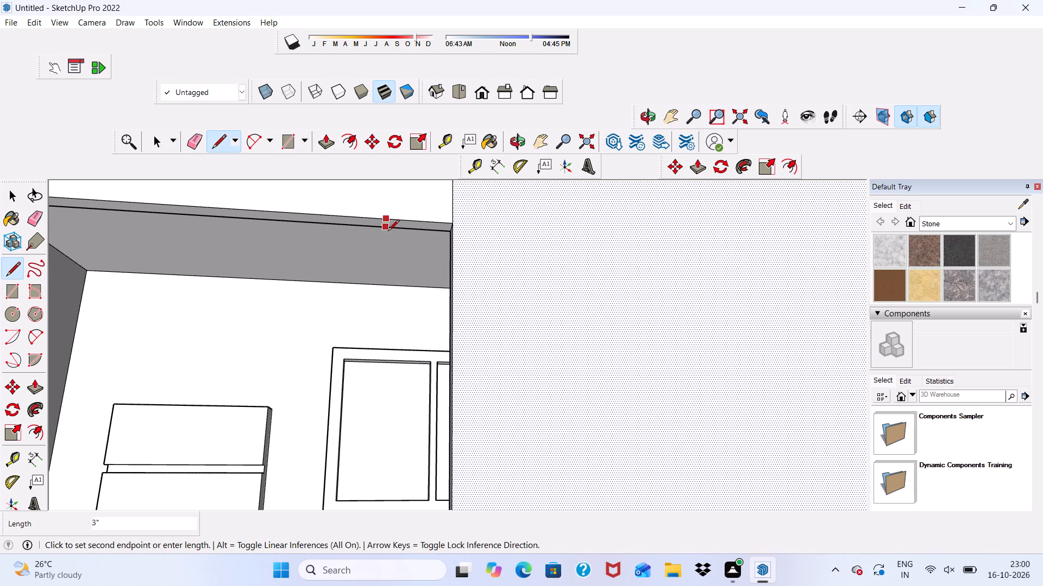
pyautogui.click(388, 232)
pyautogui.press('space')
# Pull the short underside segment beside the large blank wall down about 4' 7 5/8".
pyautogui.click(405, 225)
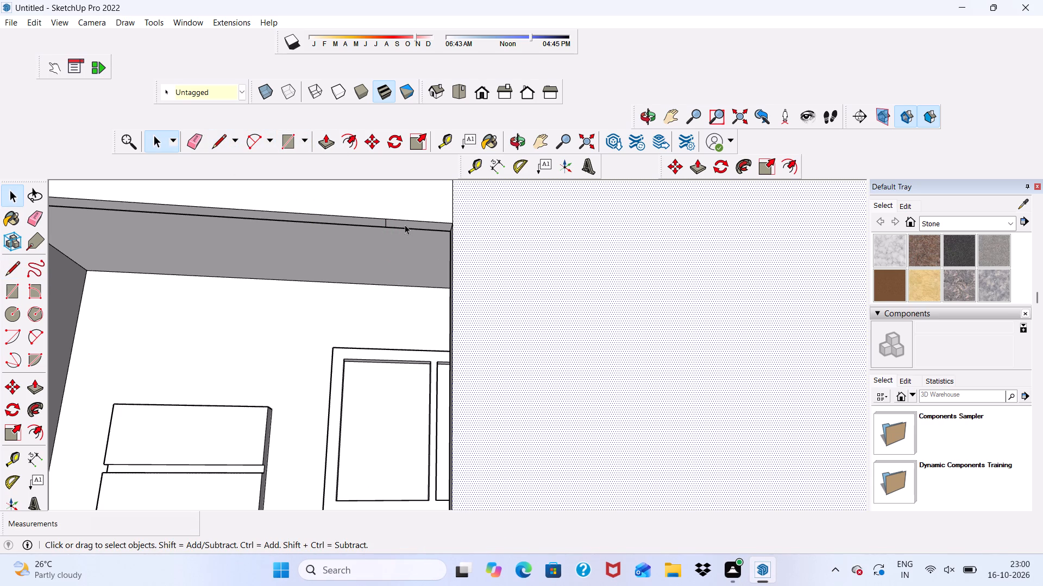
pyautogui.click(326, 135)
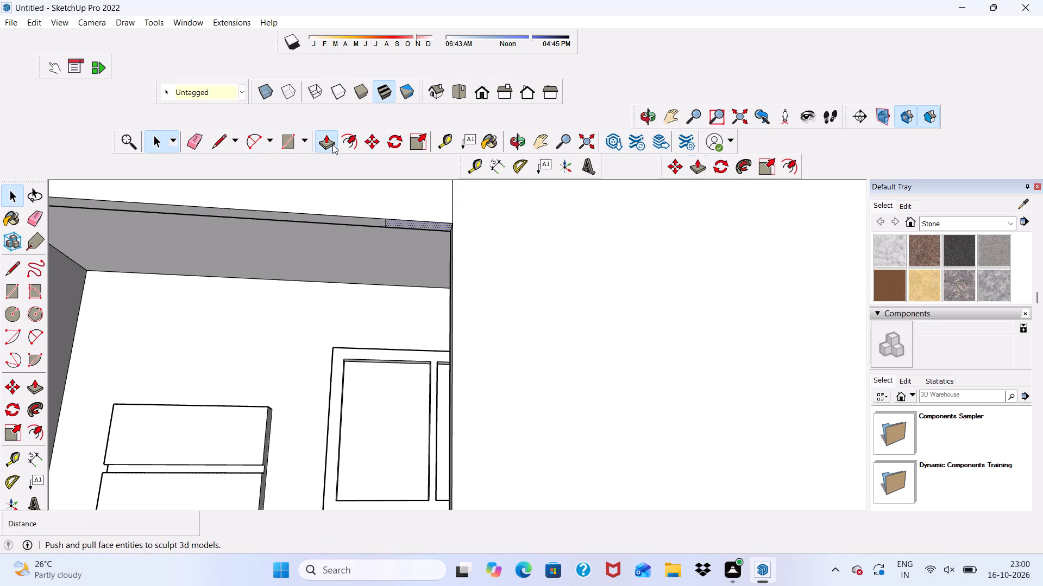
pyautogui.click(402, 221)
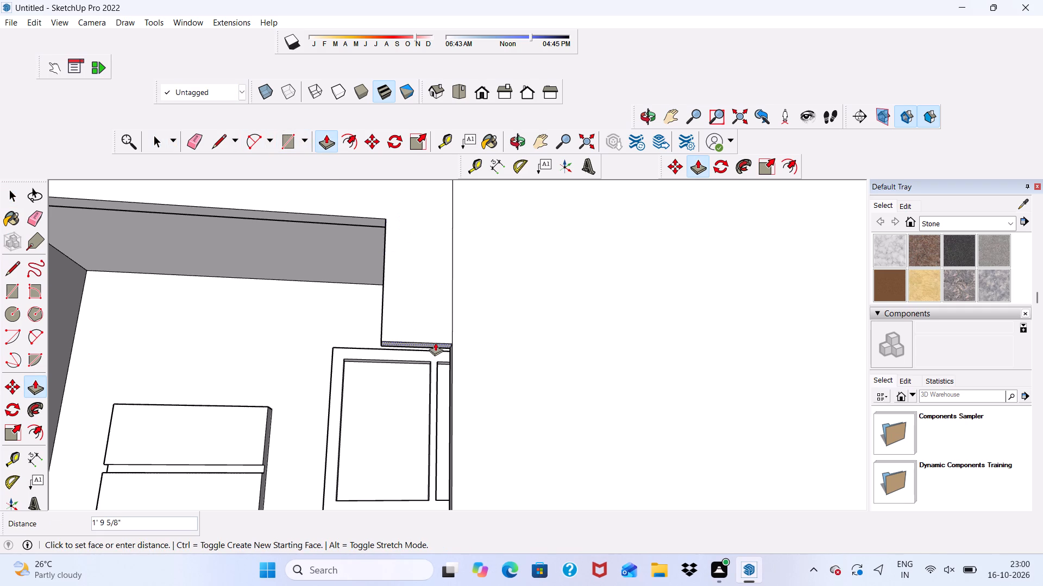
pyautogui.scroll(-3, 436, 346)
pyautogui.scroll(-8, 451, 406)
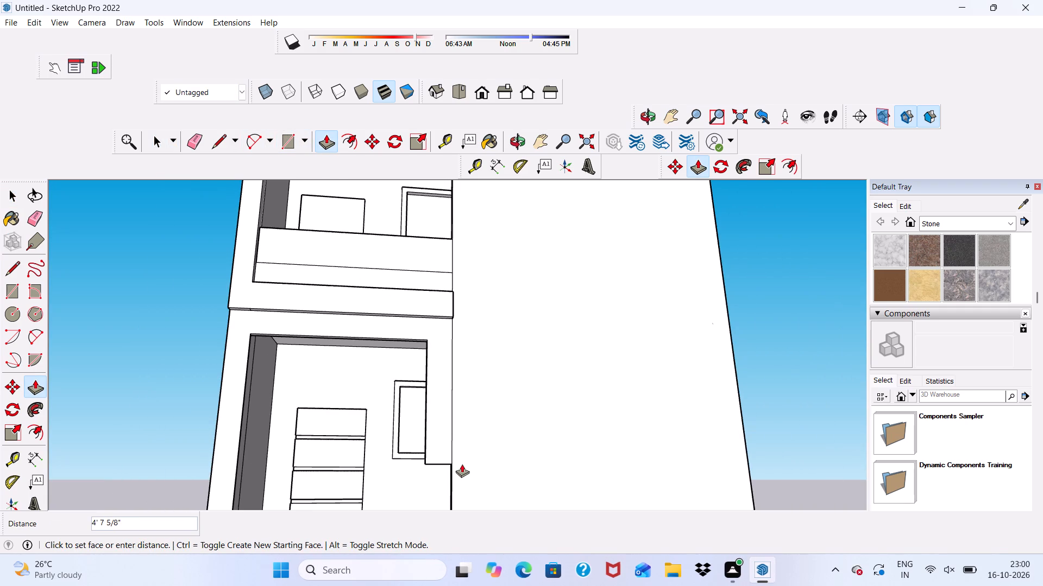
pyautogui.click(462, 464)
pyautogui.scroll(-5, 471, 415)
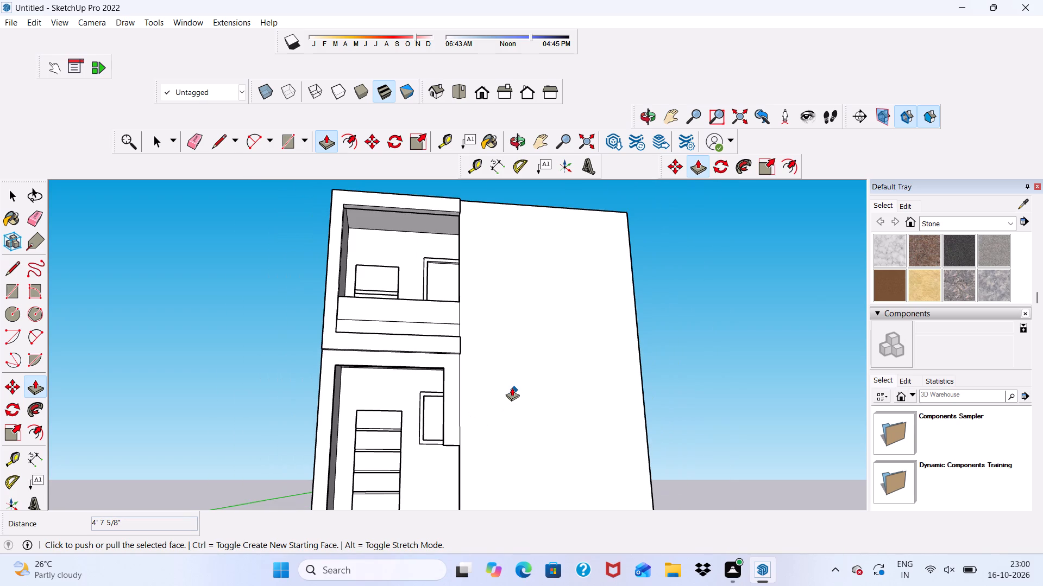
pyautogui.scroll(-9, 497, 362)
pyautogui.moveTo(511, 425); pyautogui.dragTo(517, 454, button='middle')
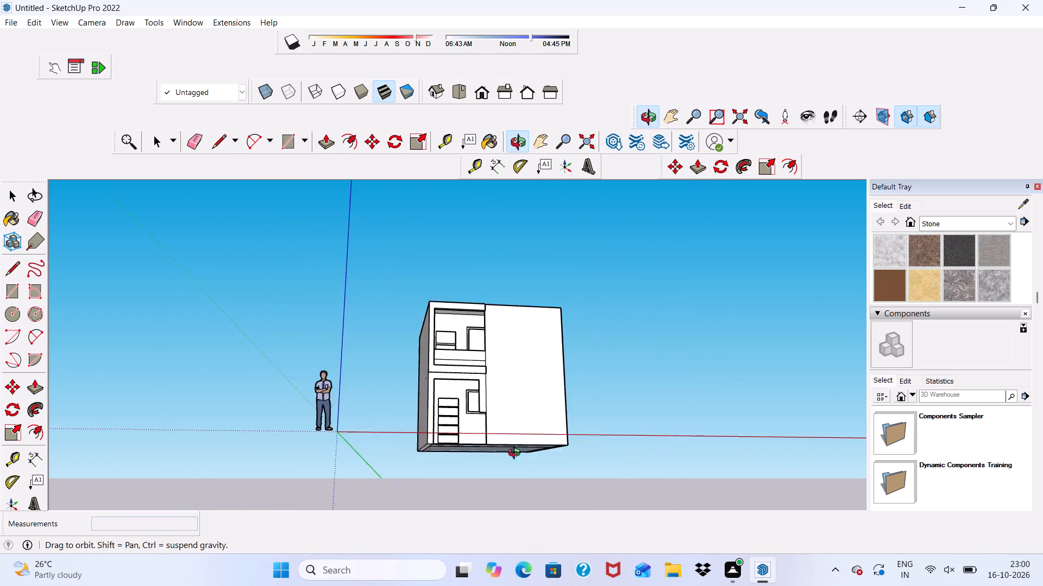
pyautogui.moveTo(517, 454); pyautogui.dragTo(463, 509, button='middle')
pyautogui.scroll(12, 469, 409)
pyautogui.press('space')
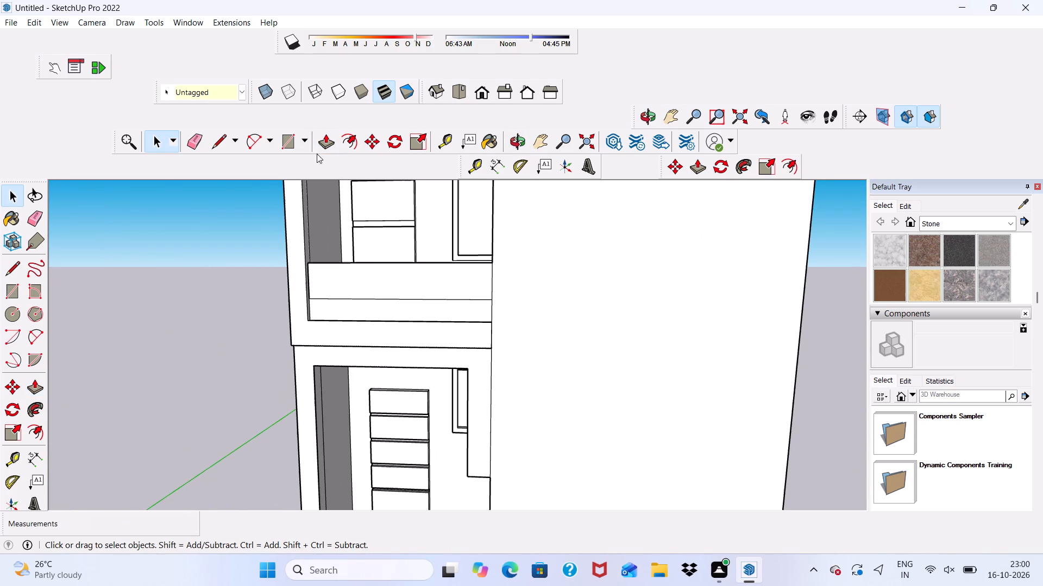
# Draw a narrow vertical rectangle about 9' 6 1/4" by 1 3/16" along the outer side of the ground-floor opening, from the wall's base past its top.
pyautogui.click(283, 141)
pyautogui.scroll(-5, 335, 152)
pyautogui.scroll(2, 315, 330)
pyautogui.scroll(-5, 275, 193)
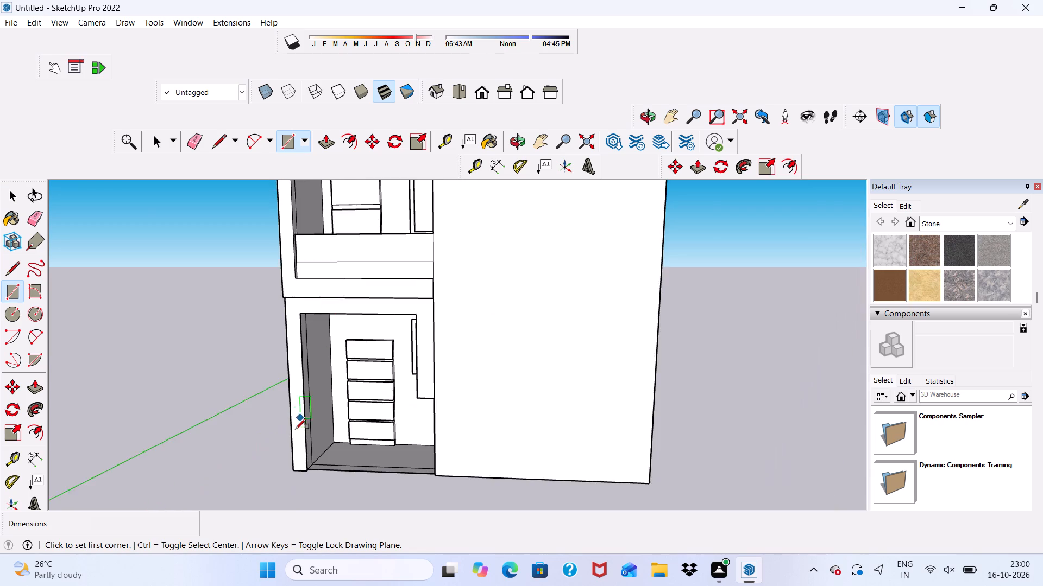
pyautogui.scroll(5, 295, 430)
pyautogui.scroll(-9, 295, 430)
pyautogui.scroll(20, 290, 466)
pyautogui.scroll(1, 290, 466)
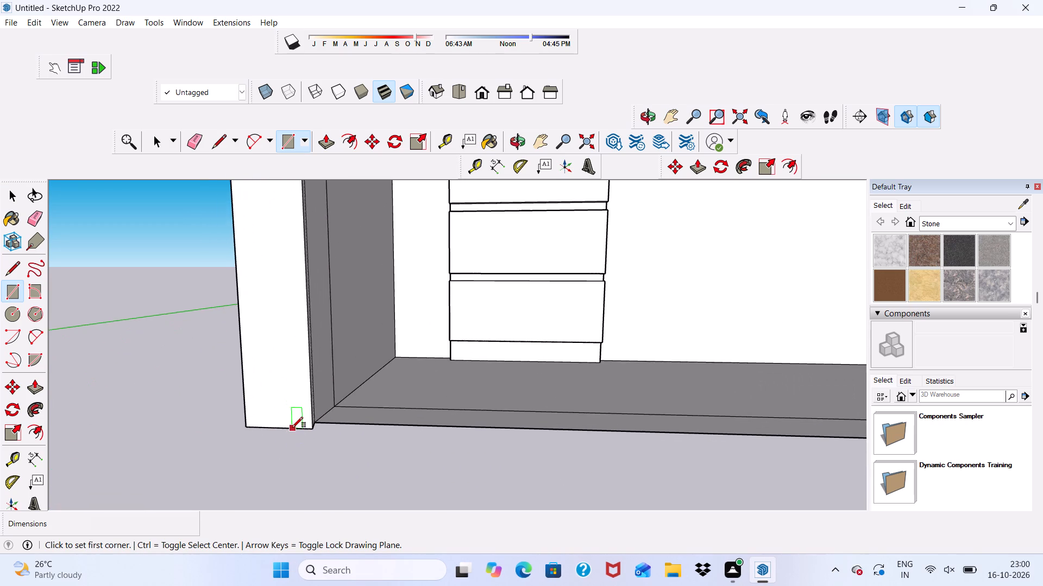
pyautogui.scroll(3, 292, 428)
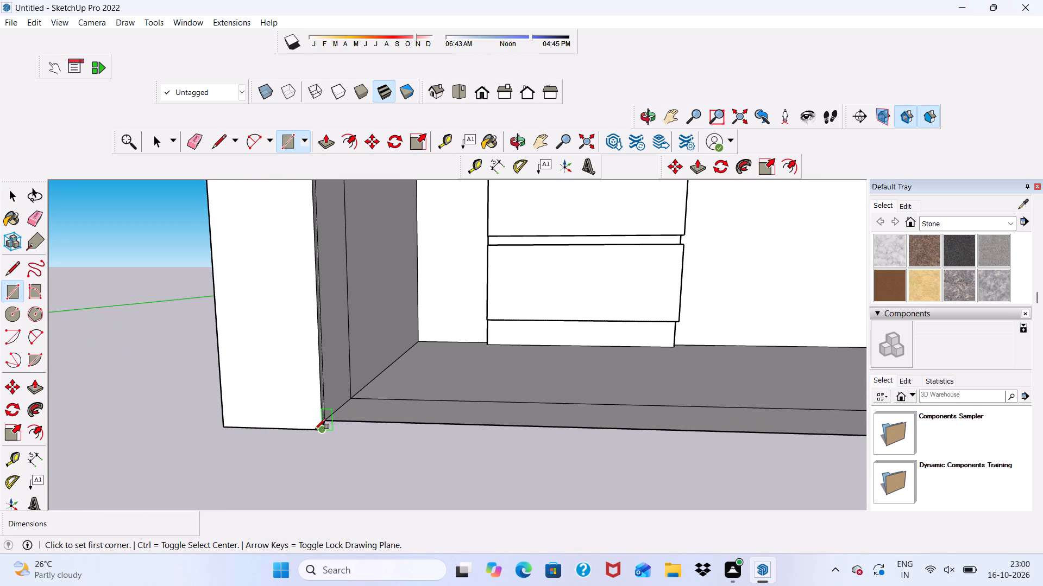
pyautogui.click(315, 429)
pyautogui.scroll(-11, 296, 365)
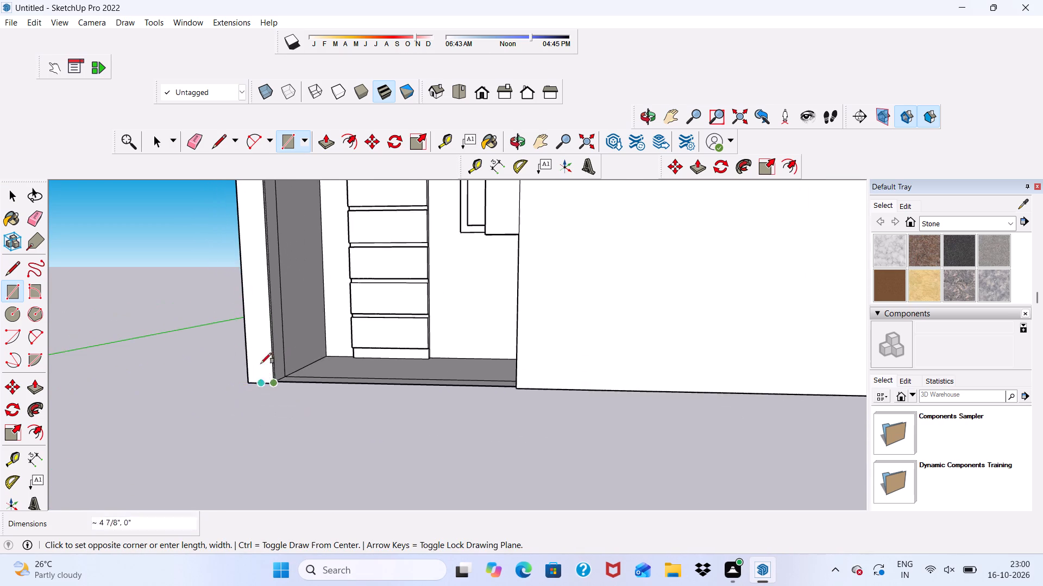
pyautogui.scroll(-18, 261, 364)
pyautogui.scroll(5, 234, 215)
pyautogui.scroll(-2, 234, 215)
pyautogui.scroll(5, 234, 269)
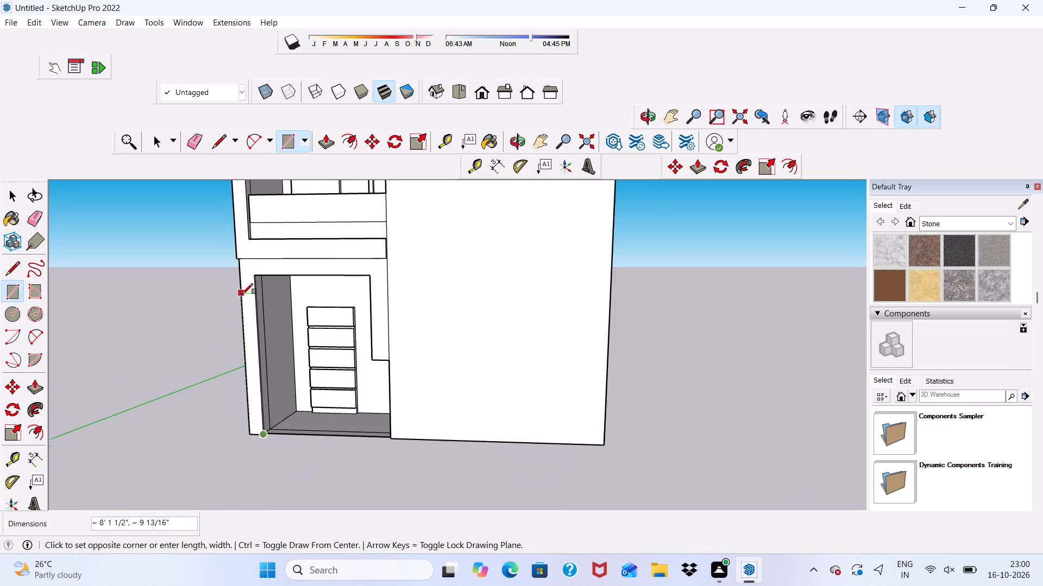
pyautogui.scroll(8, 242, 294)
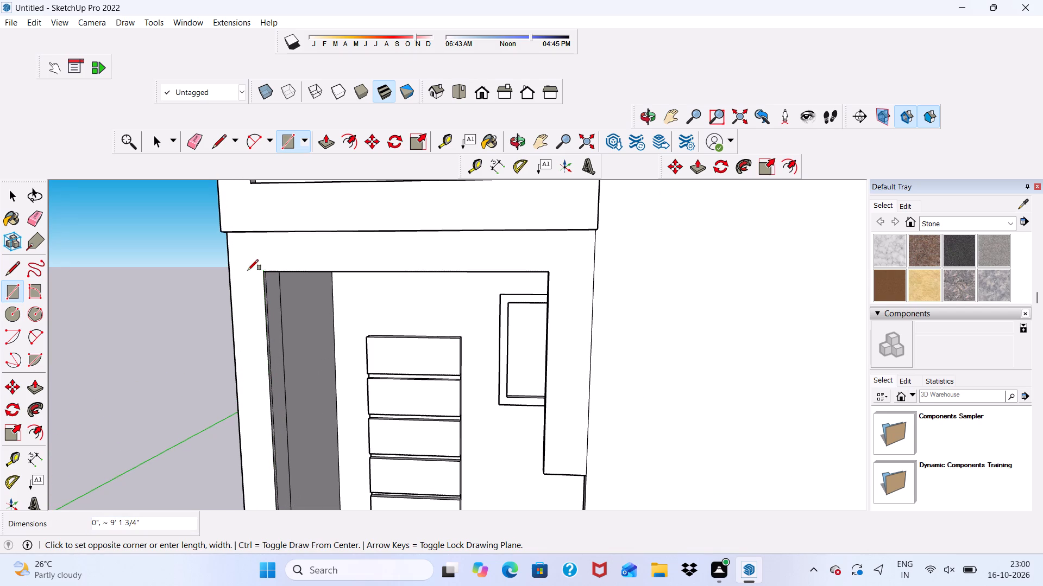
pyautogui.scroll(1, 212, 268)
pyautogui.scroll(1, 265, 260)
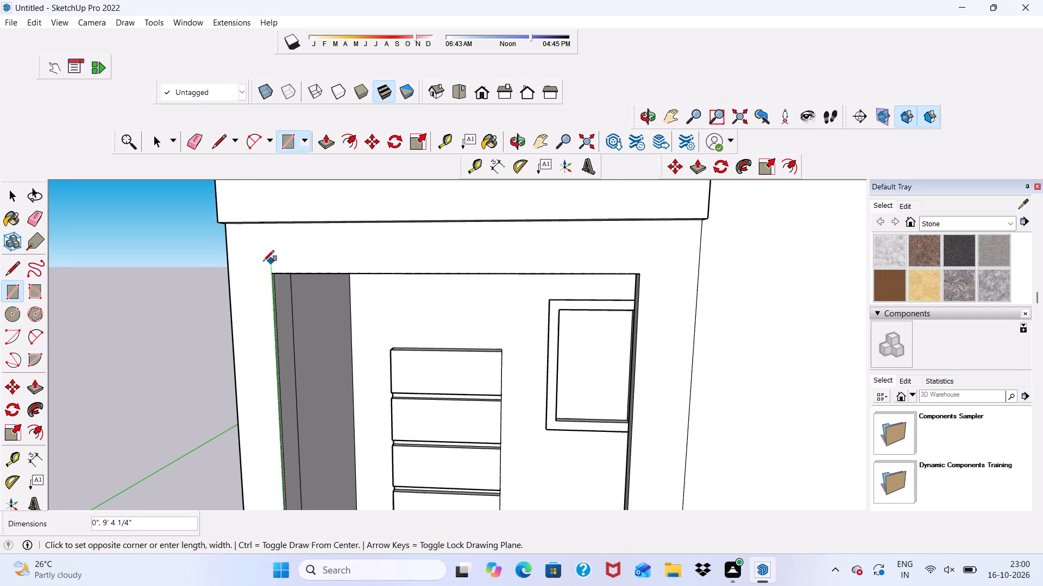
pyautogui.click(259, 263)
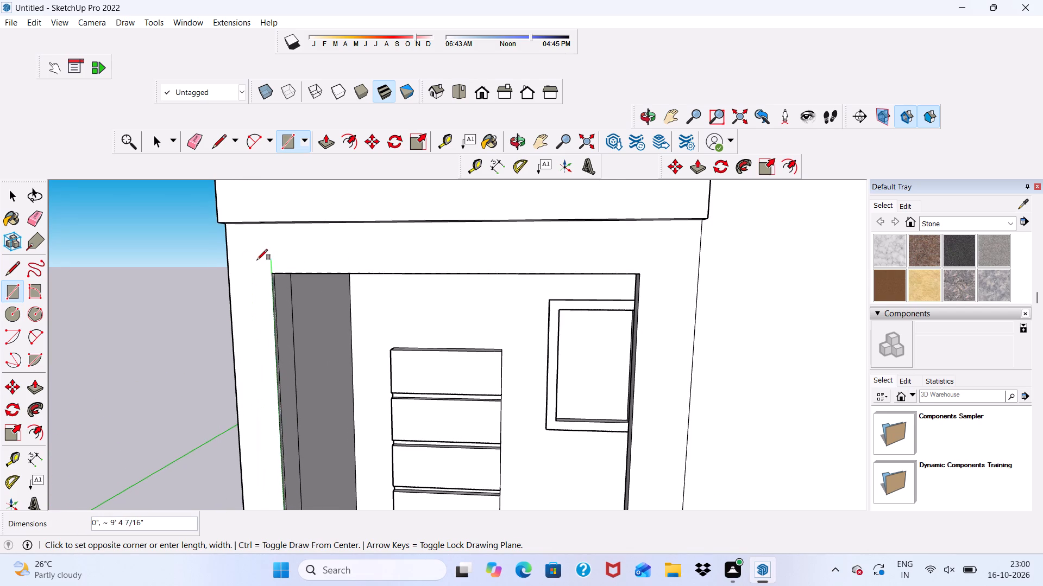
pyautogui.scroll(12, 256, 264)
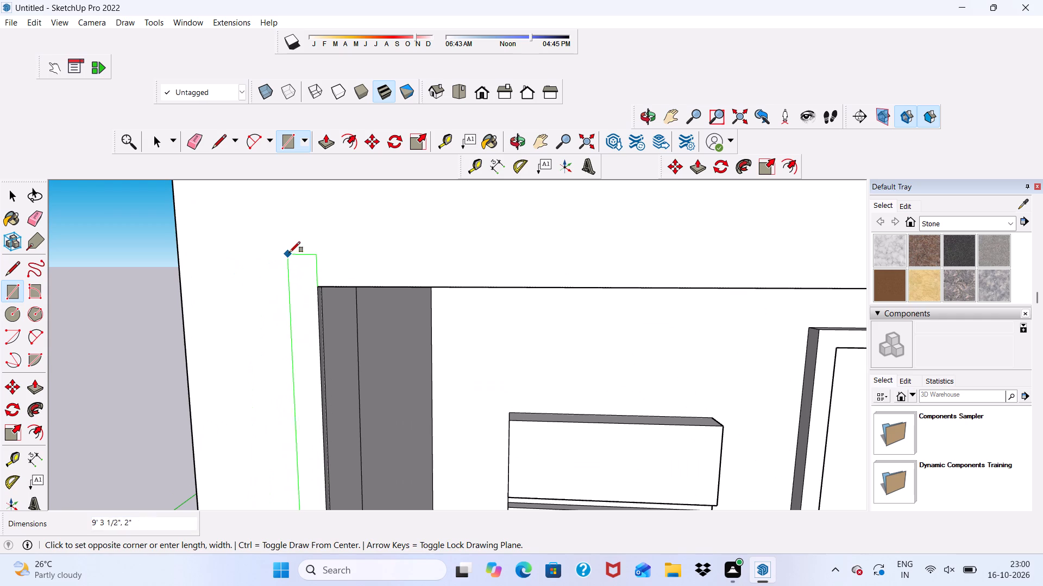
pyautogui.click(298, 213)
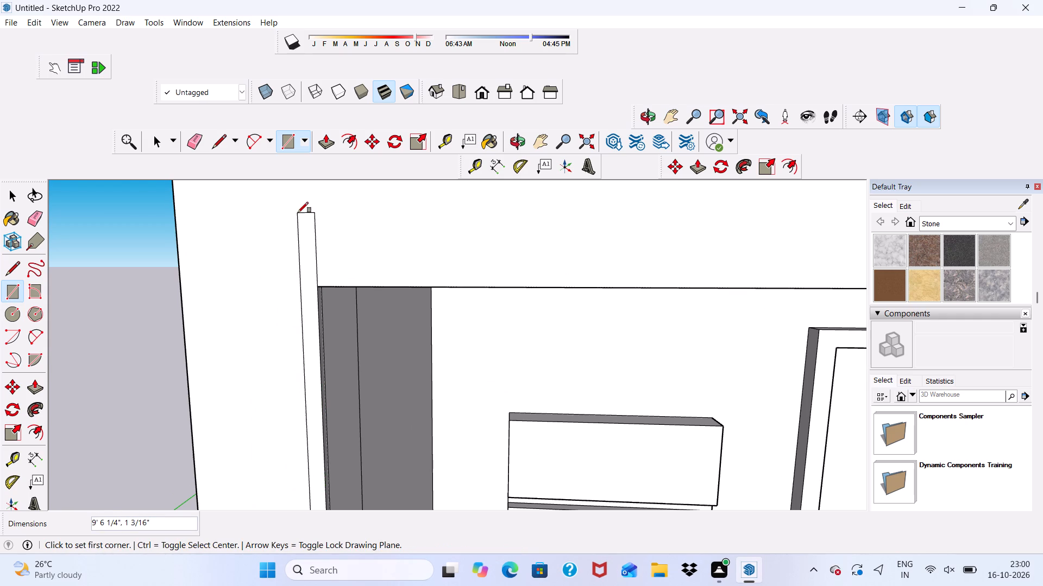
# Draw a horizontal rectangle about 6' 9 1/8" by 2" along the top of the opening, from its outer corner past the inner corner.
pyautogui.scroll(-14, 301, 240)
pyautogui.moveTo(361, 295); pyautogui.dragTo(377, 258, button='middle')
pyautogui.scroll(3, 302, 210)
pyautogui.scroll(3, 442, 249)
pyautogui.scroll(-1, 437, 252)
pyautogui.scroll(3, 417, 294)
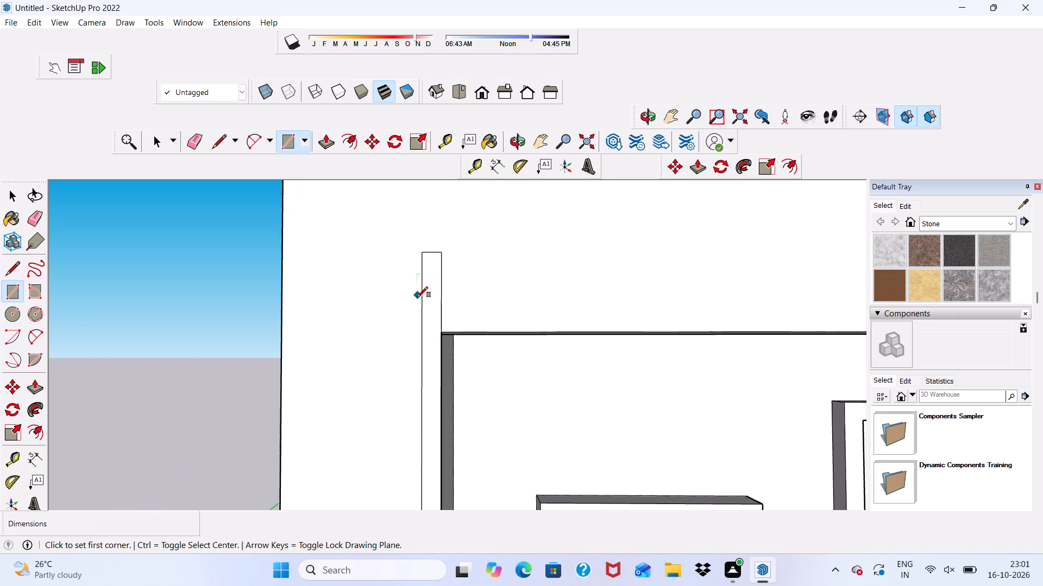
pyautogui.scroll(1, 417, 298)
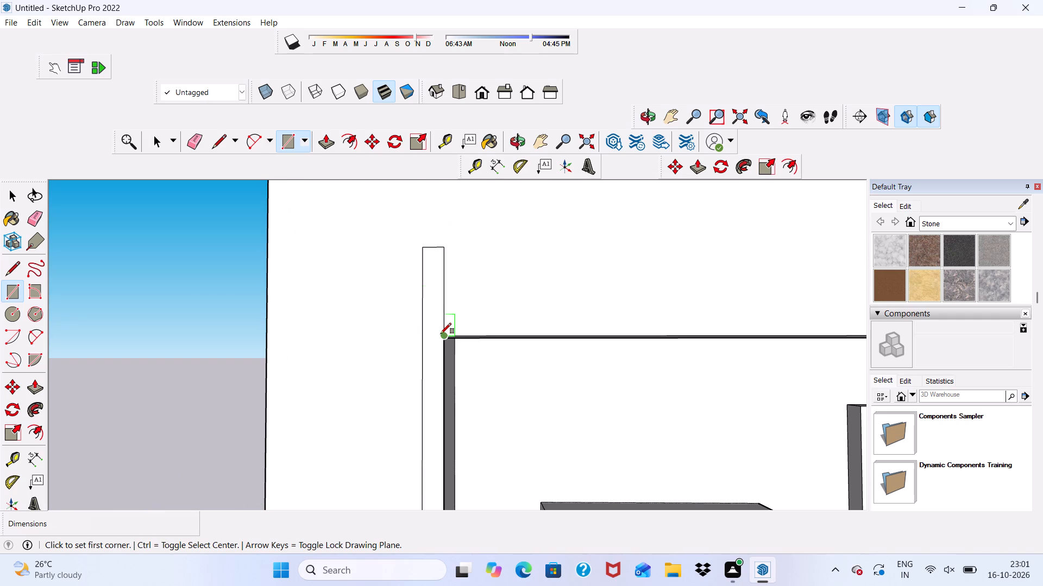
pyautogui.click(441, 336)
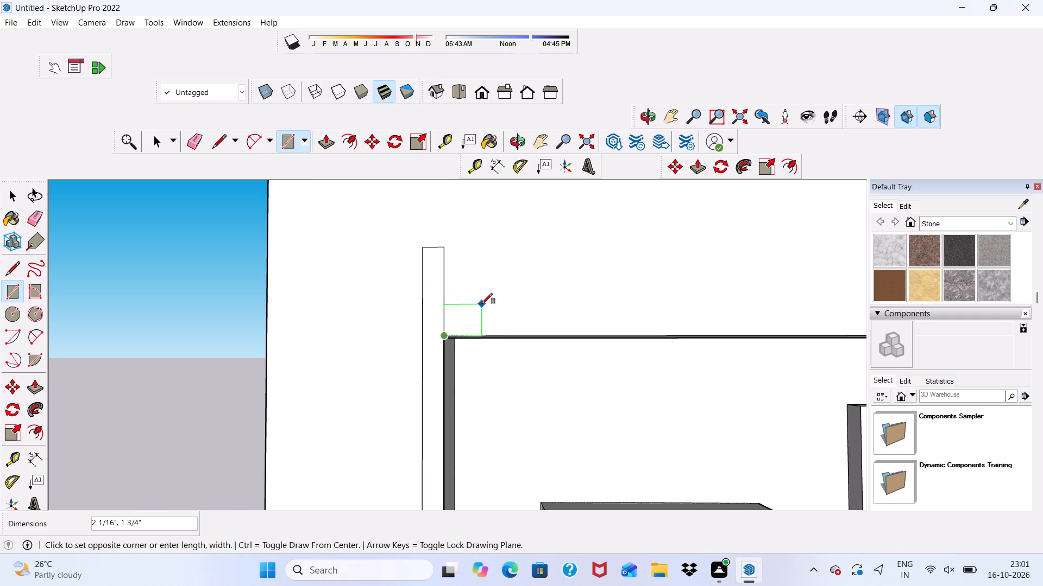
pyautogui.scroll(-5, 424, 283)
pyautogui.scroll(1, 438, 267)
pyautogui.scroll(-16, 530, 237)
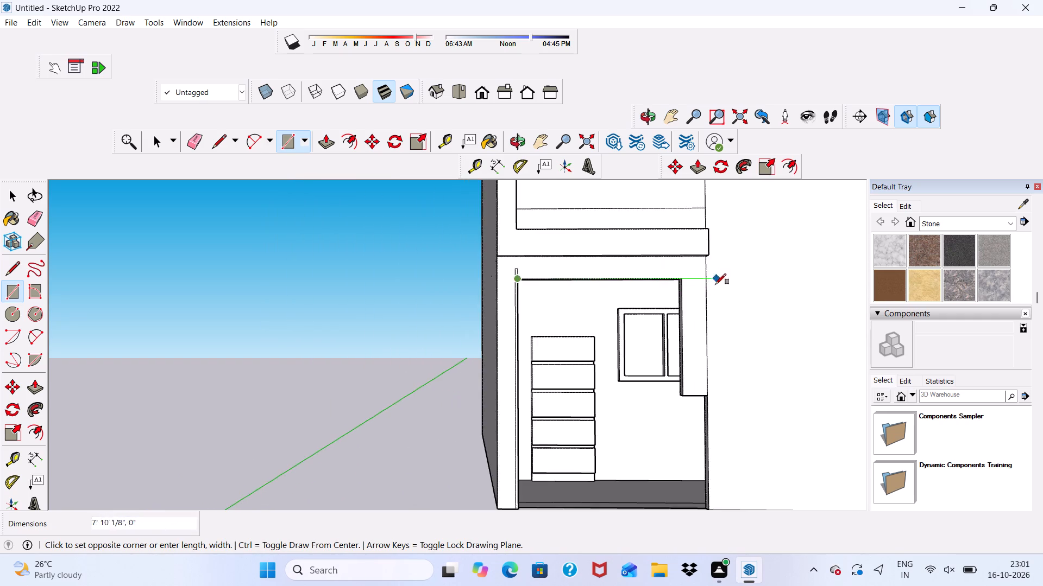
pyautogui.scroll(14, 705, 279)
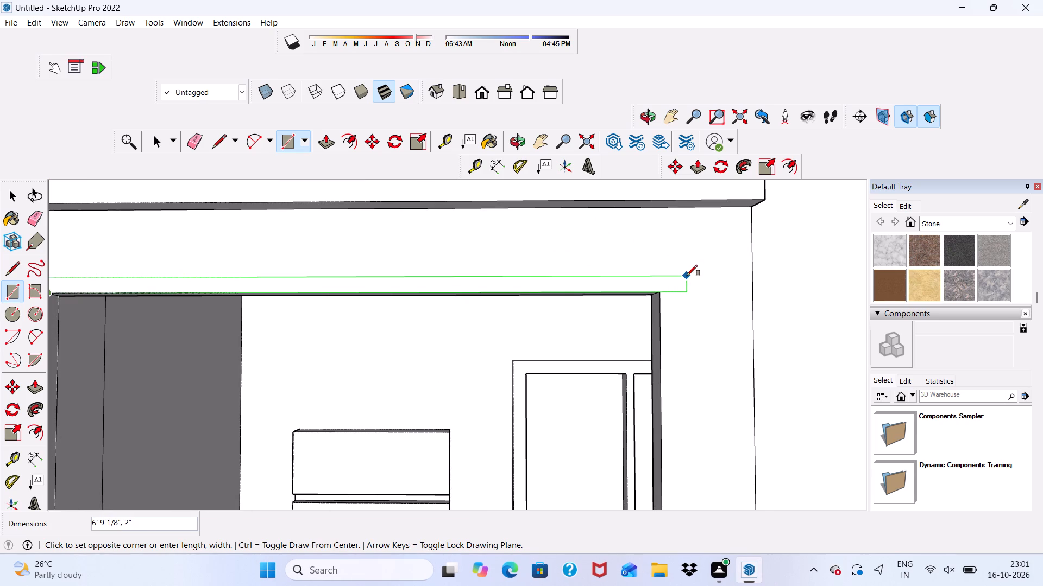
pyautogui.click(687, 276)
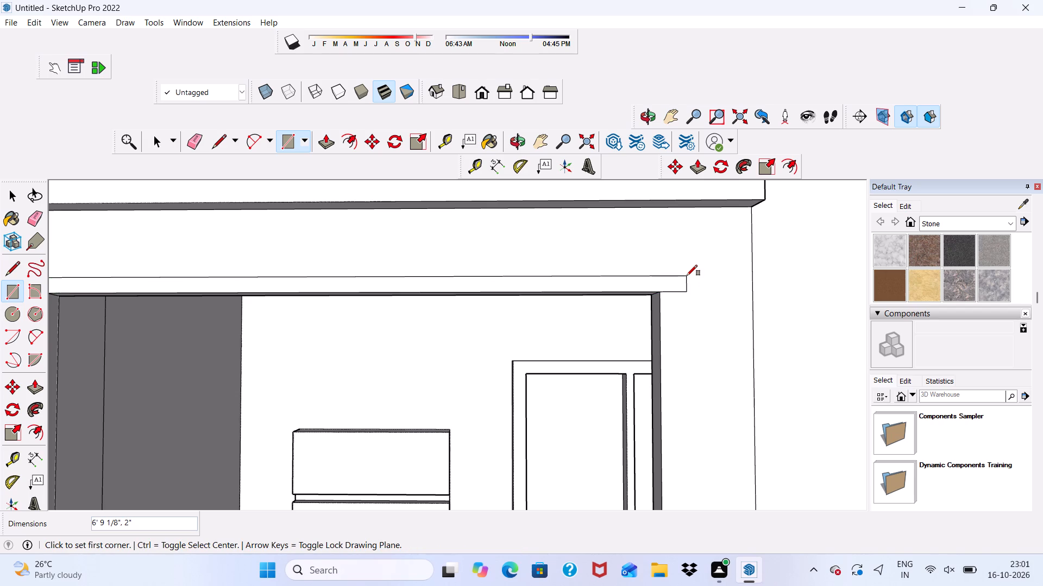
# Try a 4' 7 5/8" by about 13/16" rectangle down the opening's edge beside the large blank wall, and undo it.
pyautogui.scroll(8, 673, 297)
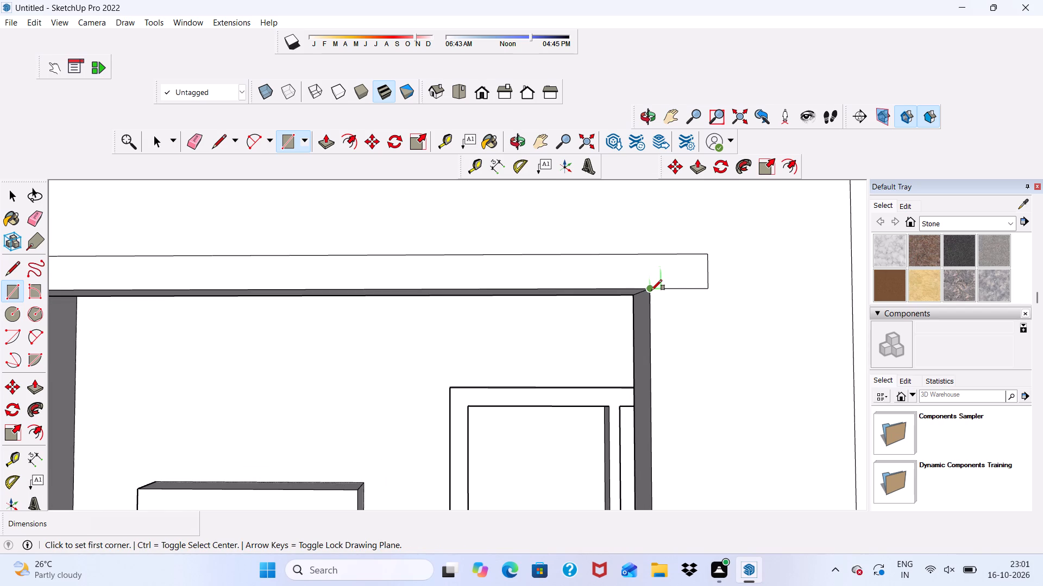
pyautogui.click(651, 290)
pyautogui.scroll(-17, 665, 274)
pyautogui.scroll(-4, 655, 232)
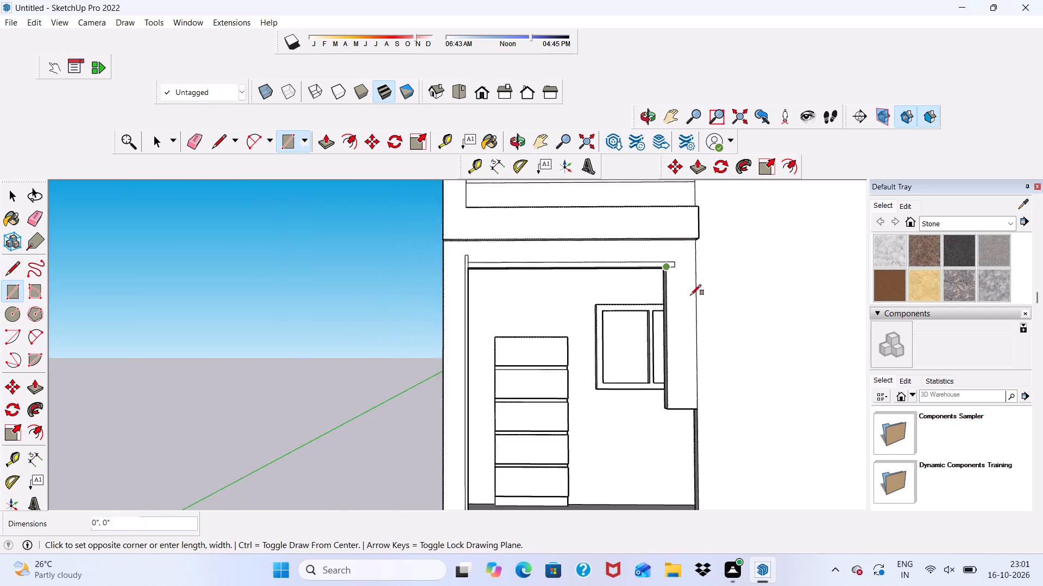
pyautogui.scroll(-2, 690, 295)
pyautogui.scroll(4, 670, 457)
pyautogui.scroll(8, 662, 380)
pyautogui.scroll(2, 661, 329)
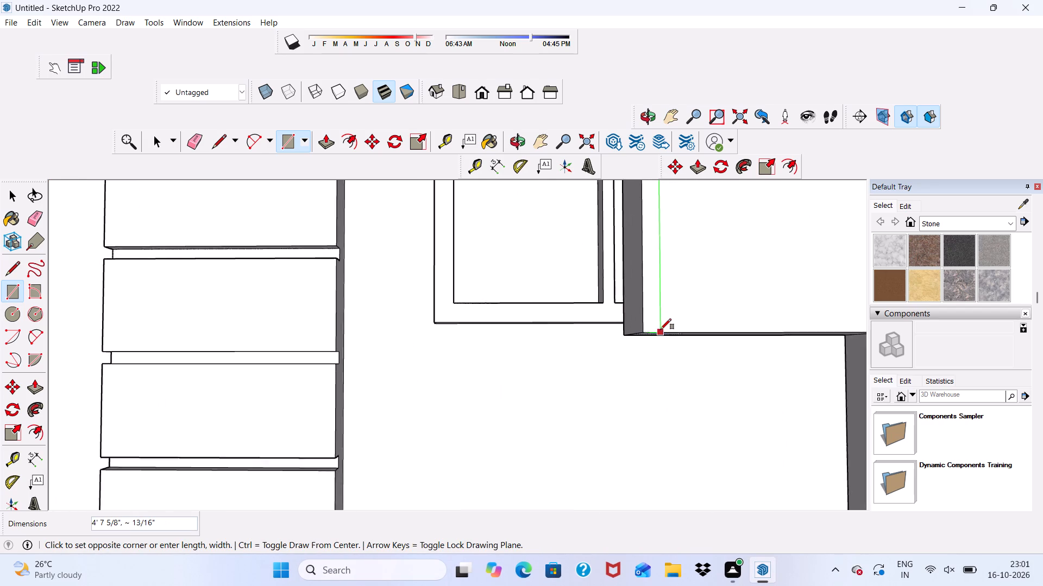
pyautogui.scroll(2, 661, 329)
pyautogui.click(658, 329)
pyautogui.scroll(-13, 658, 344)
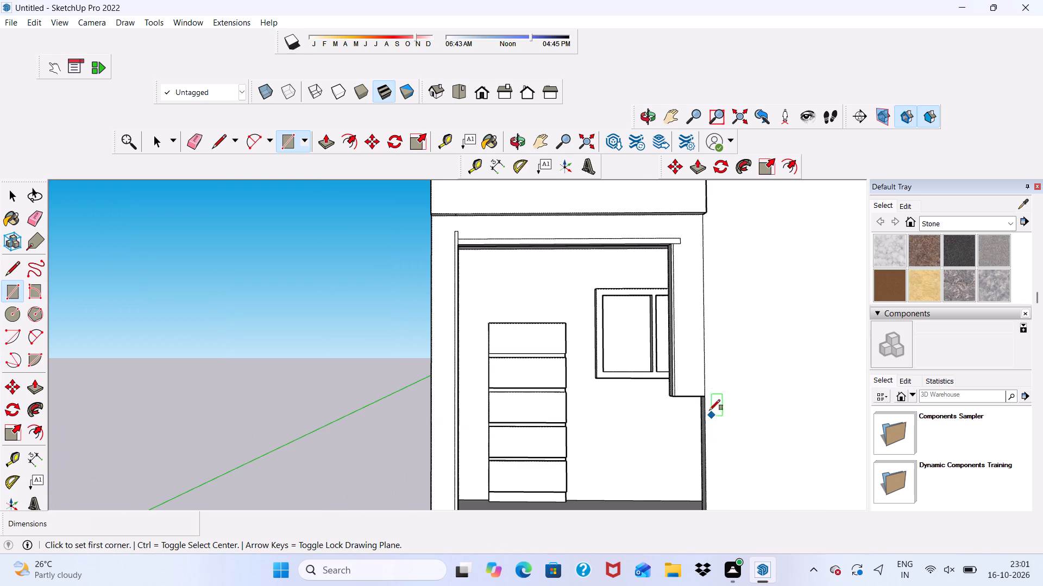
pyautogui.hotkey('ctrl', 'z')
# Draw a vertical rectangle 4' 7 5/8" by about 1 3/4" down the opening's edge beside the large blank wall, starting at the upper corner.
pyautogui.scroll(3, 641, 243)
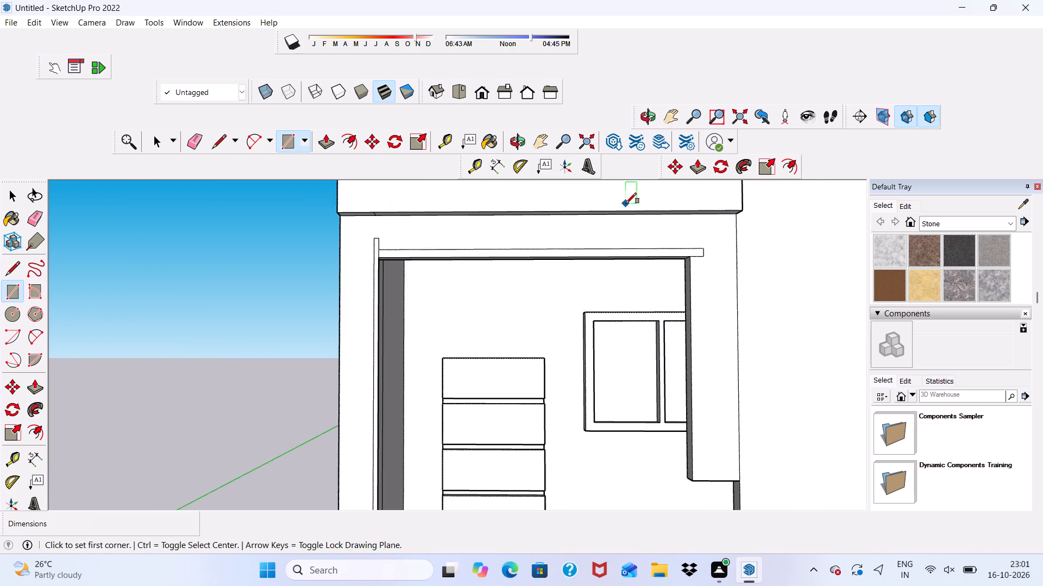
pyautogui.scroll(6, 626, 203)
pyautogui.scroll(1, 701, 243)
pyautogui.click(713, 235)
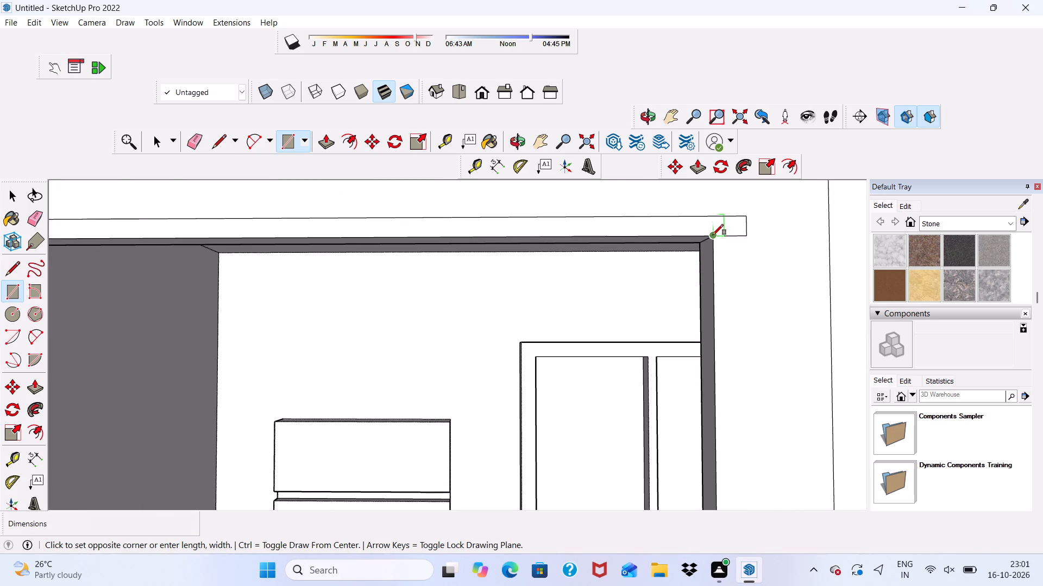
pyautogui.scroll(-13, 736, 218)
pyautogui.scroll(2, 732, 441)
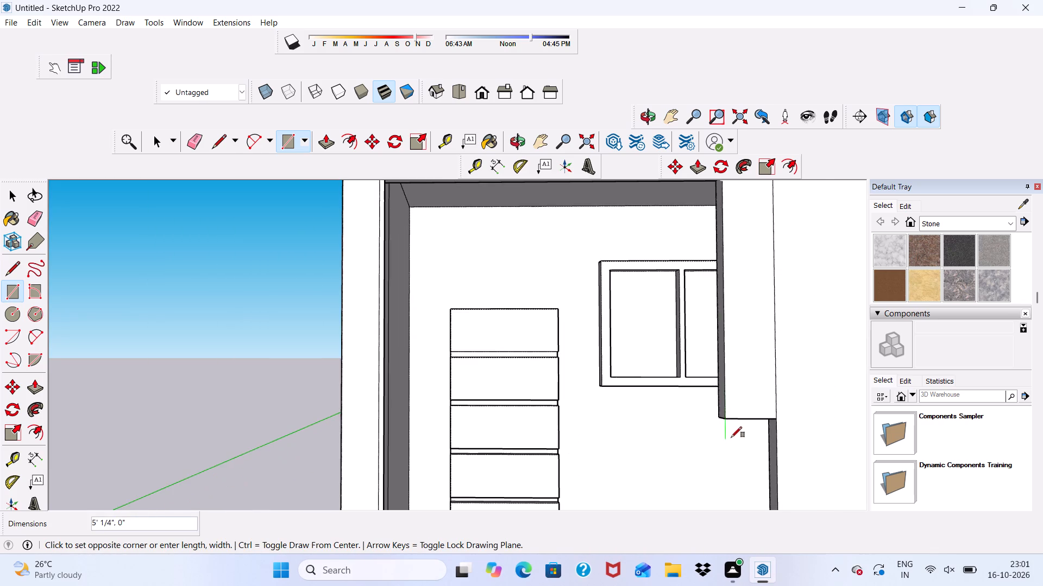
pyautogui.scroll(3, 729, 412)
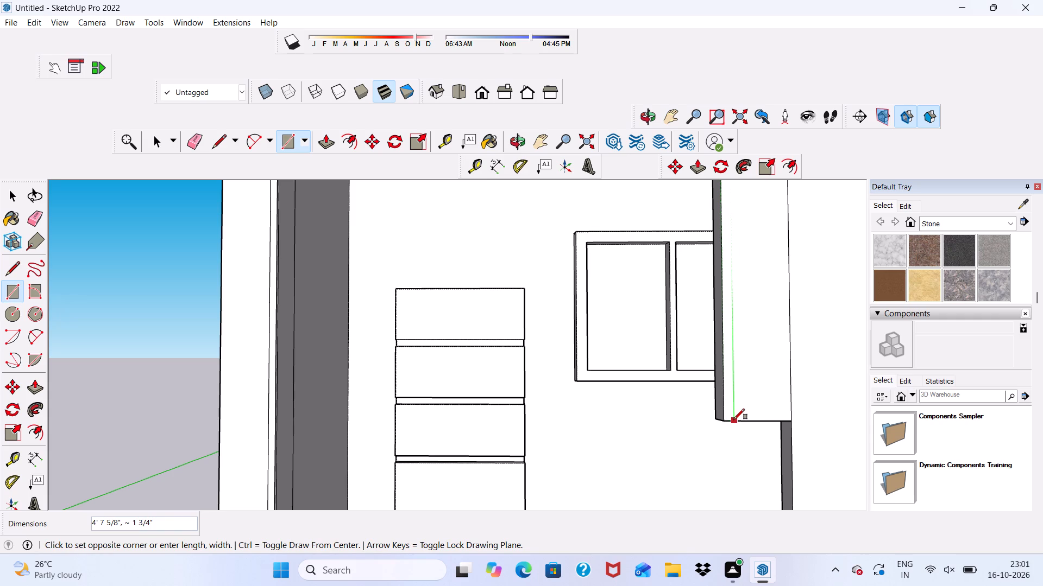
pyautogui.click(735, 419)
pyautogui.scroll(-12, 735, 419)
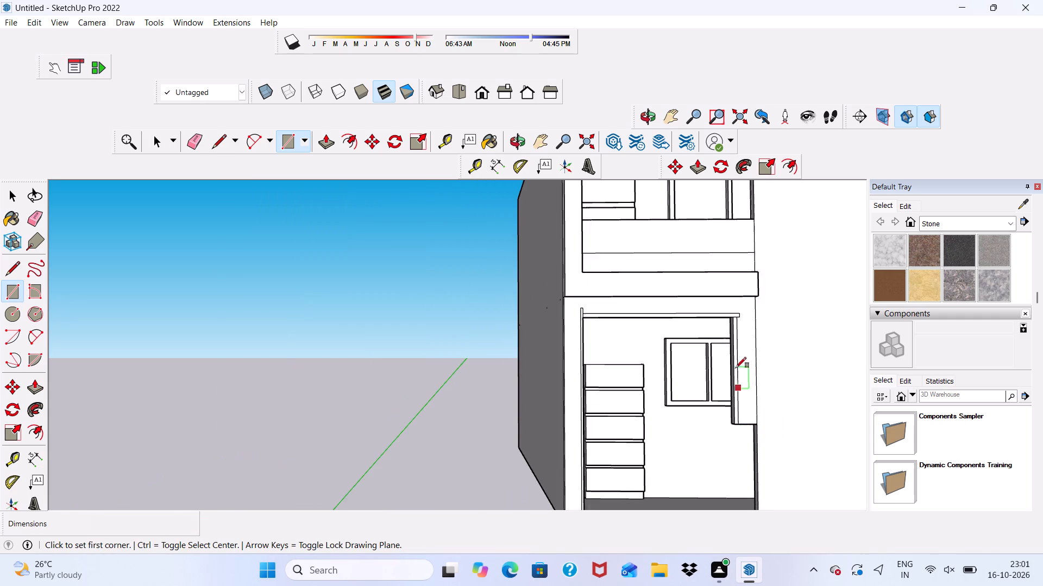
pyautogui.scroll(6, 729, 346)
pyautogui.press('space')
# Draw a 2" vertical line across the top strip, continuing the outer edge of the side strip near the large blank wall.
pyautogui.scroll(2, 253, 154)
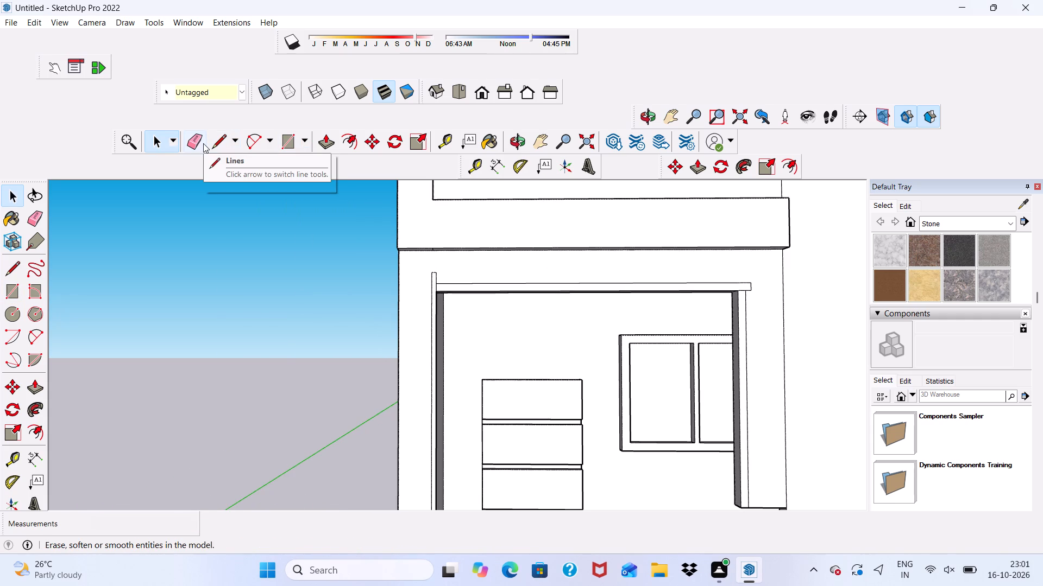
pyautogui.scroll(5, 199, 142)
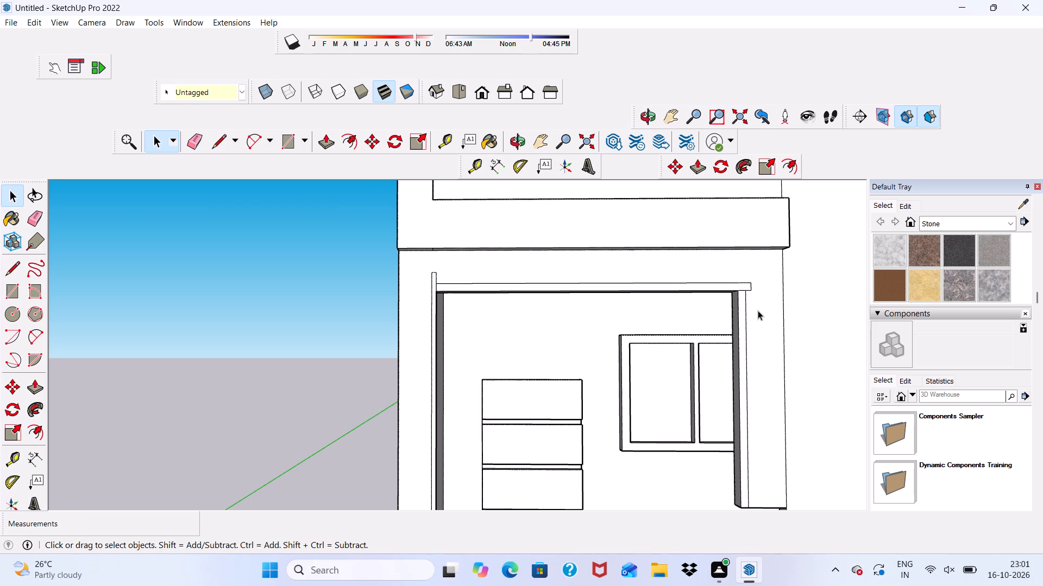
pyautogui.click(218, 143)
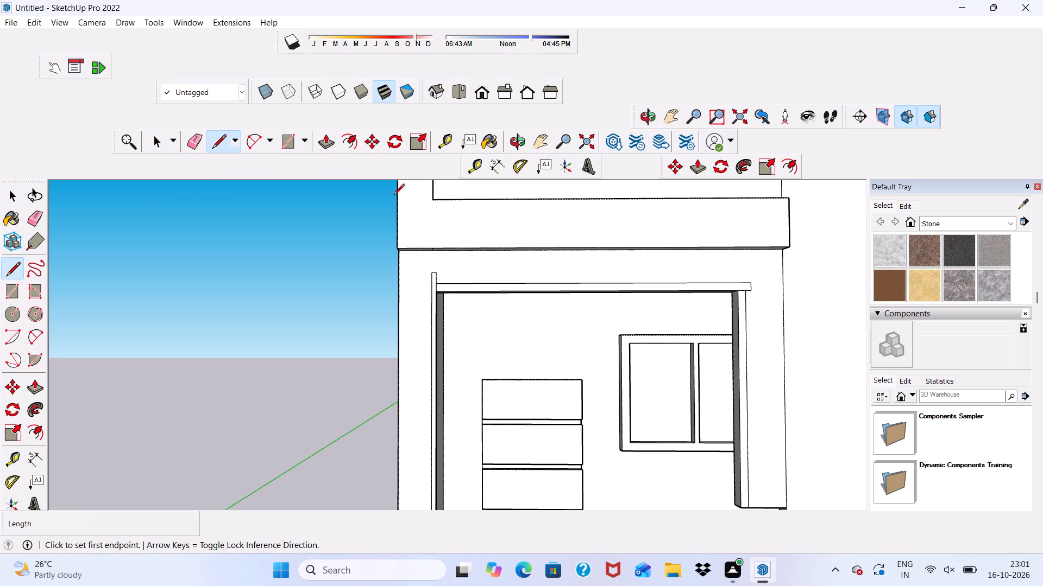
pyautogui.scroll(16, 780, 266)
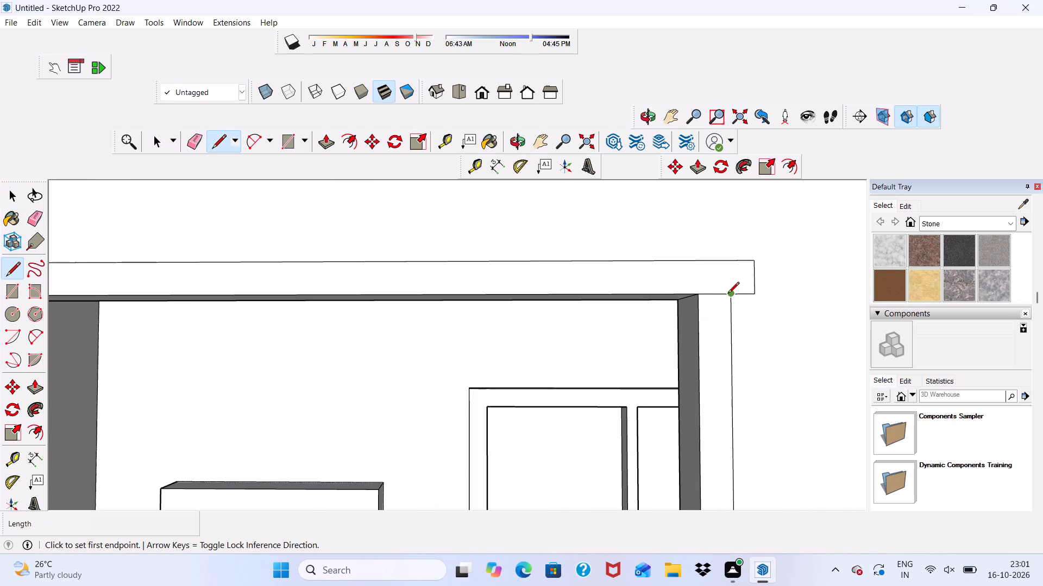
pyautogui.click(728, 294)
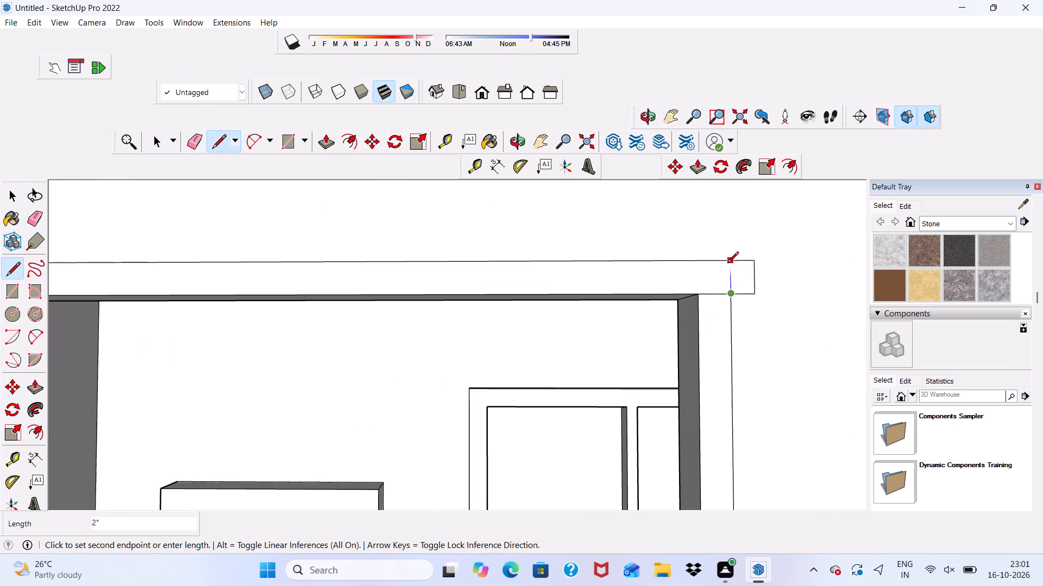
pyautogui.click(729, 264)
pyautogui.press('space')
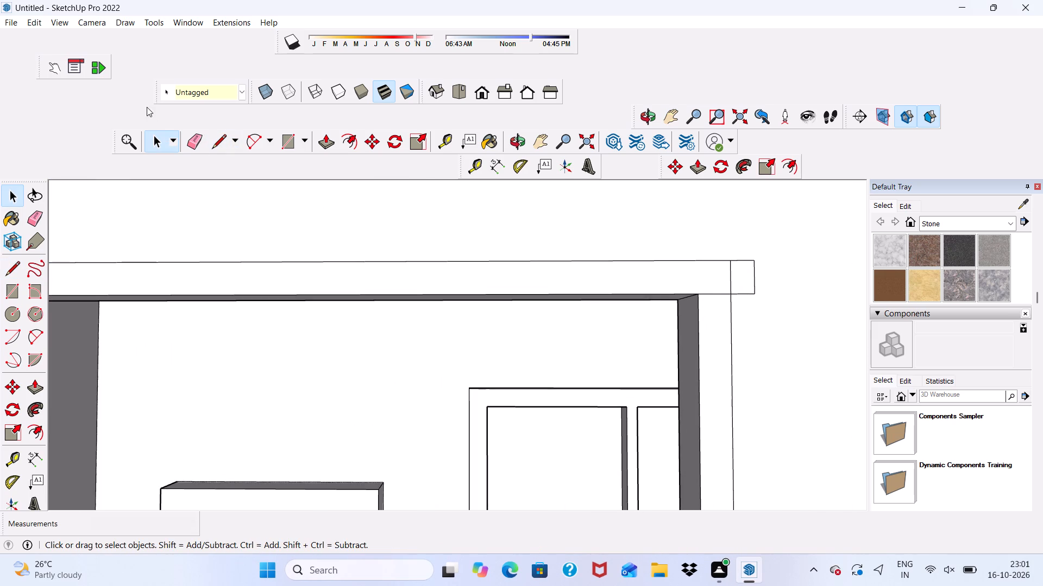
# Erase the top strip's overhang beyond the side strip near the blank wall and the line dividing the two strips at that corner.
pyautogui.click(198, 141)
pyautogui.scroll(-5, 215, 167)
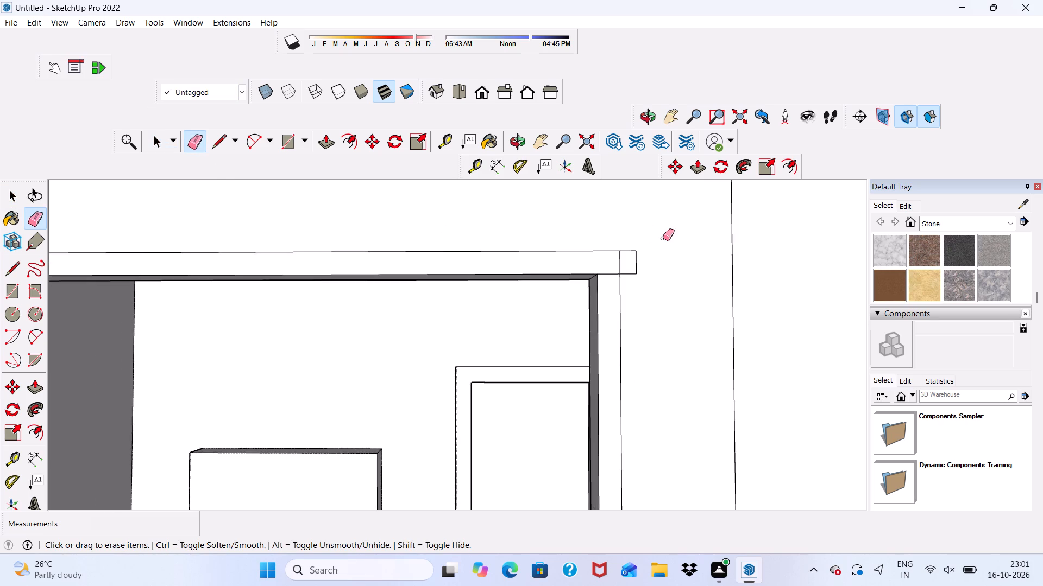
pyautogui.scroll(4, 662, 242)
pyautogui.scroll(-1, 624, 245)
pyautogui.scroll(3, 624, 245)
pyautogui.moveTo(613, 254); pyautogui.dragTo(626, 298)
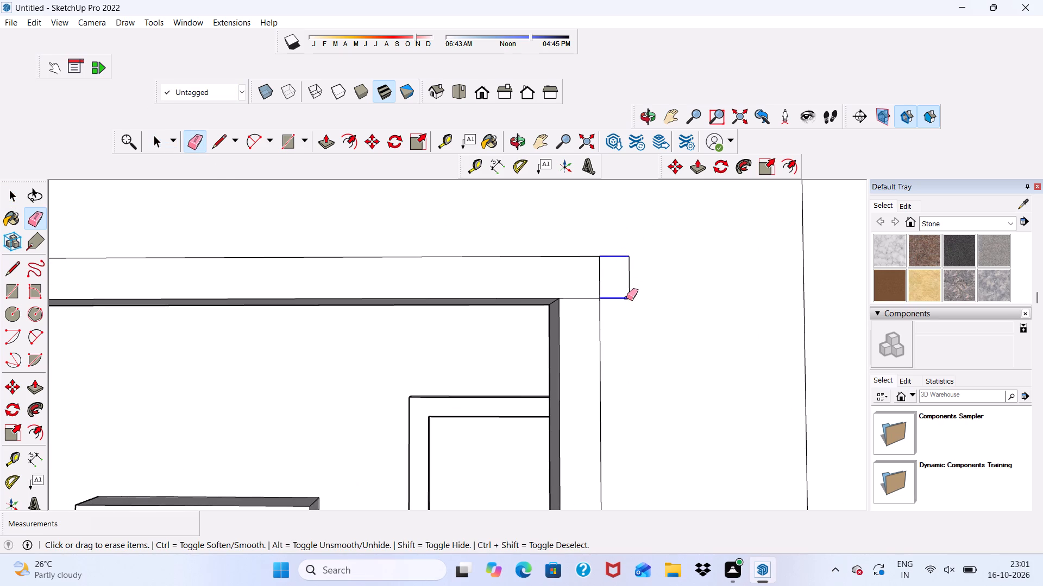
pyautogui.moveTo(626, 298); pyautogui.dragTo(626, 298)
pyautogui.moveTo(623, 276); pyautogui.dragTo(628, 268)
pyautogui.moveTo(580, 295); pyautogui.dragTo(583, 303)
pyautogui.scroll(-13, 568, 224)
pyautogui.scroll(5, 89, 282)
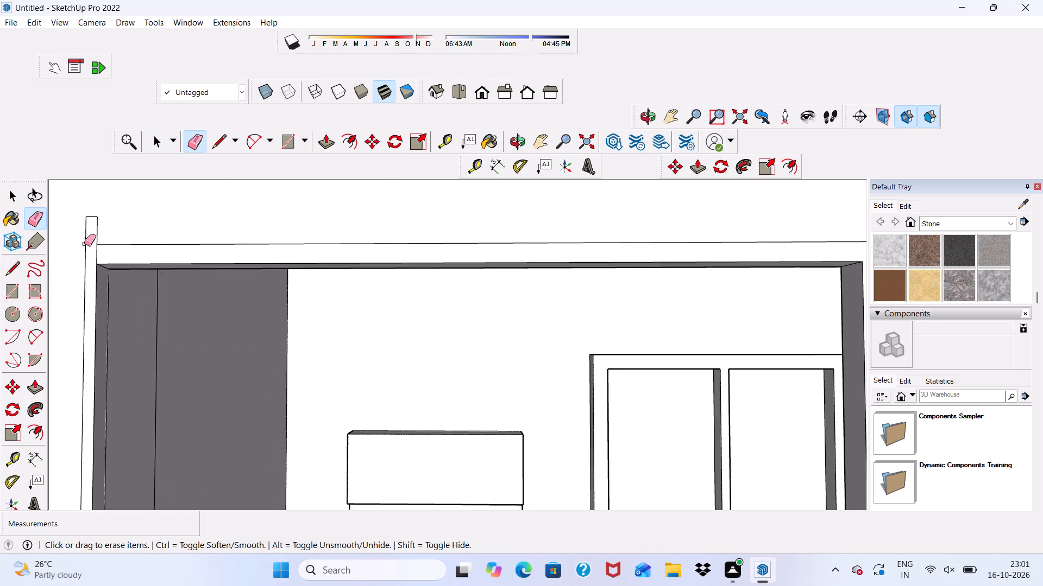
# Erase the short vertical line crossing the top strip at its corner with the side strip near the large blank wall.
pyautogui.scroll(5, 84, 244)
pyautogui.click(108, 228)
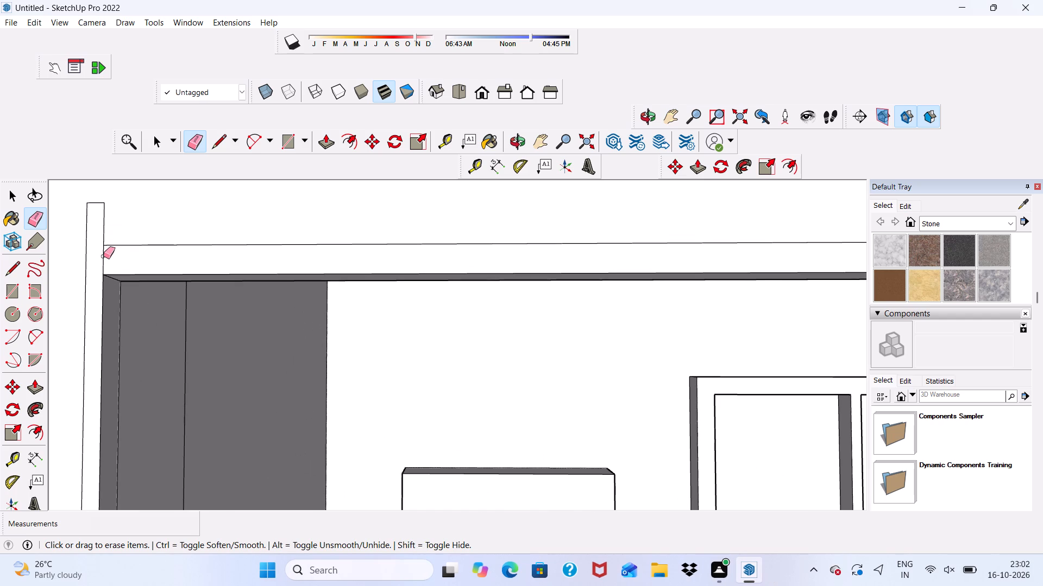
pyautogui.click(103, 256)
# Draw a 1 3/16" line across the side strip, extending the top strip's upper edge to the side strip's outer edge.
pyautogui.click(216, 135)
pyautogui.scroll(1, 150, 244)
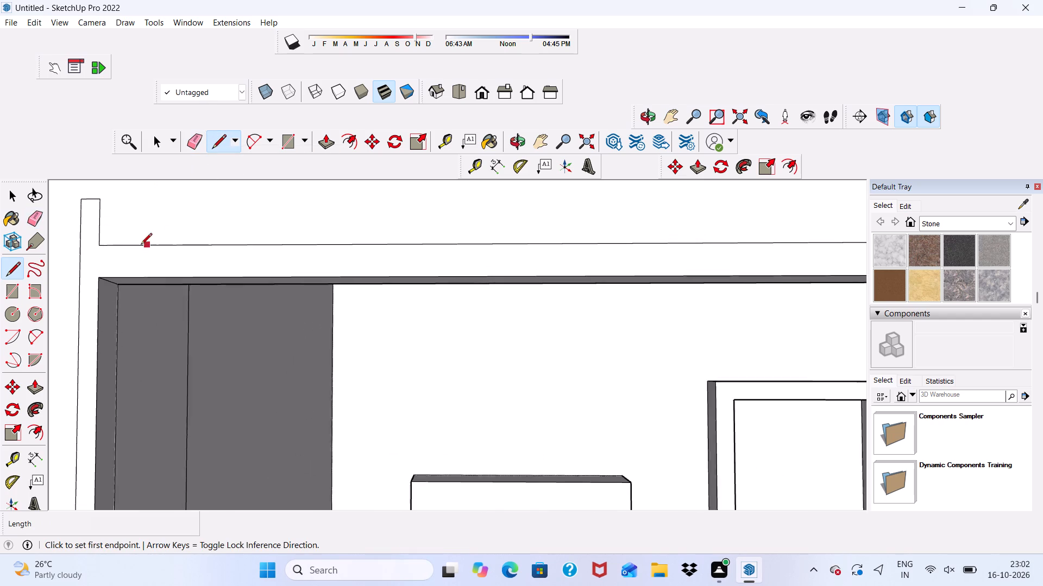
pyautogui.scroll(4, 141, 245)
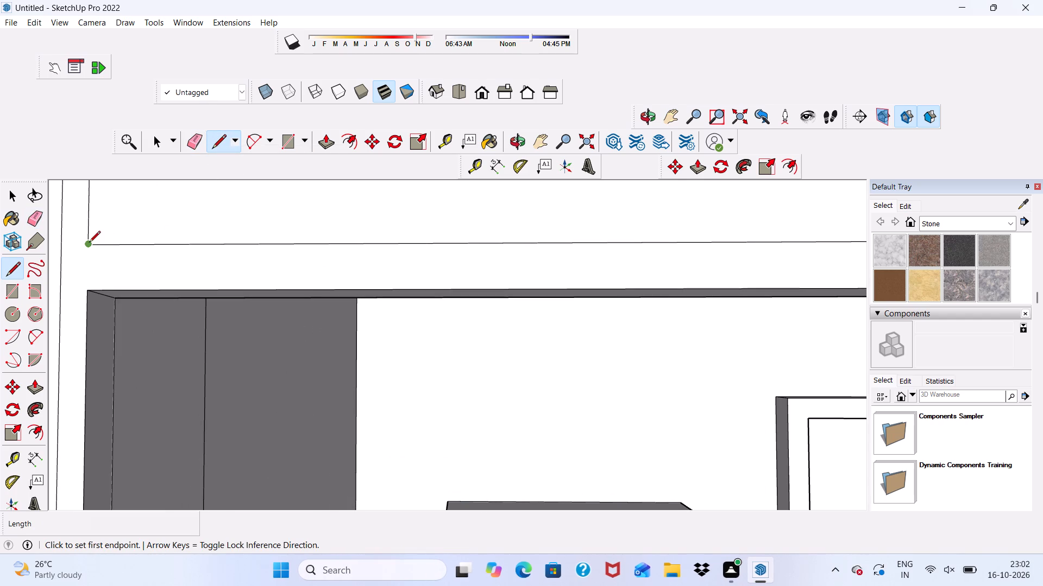
pyautogui.click(89, 243)
pyautogui.click(62, 246)
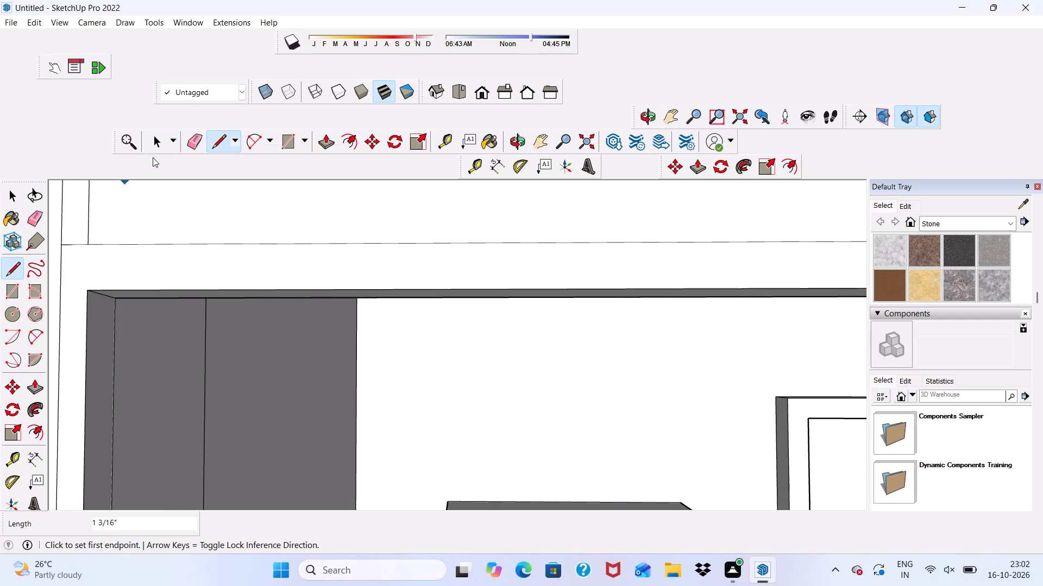
# Erase the side strip's stub above the top strip so the frame outline ends in a clean corner.
pyautogui.click(194, 137)
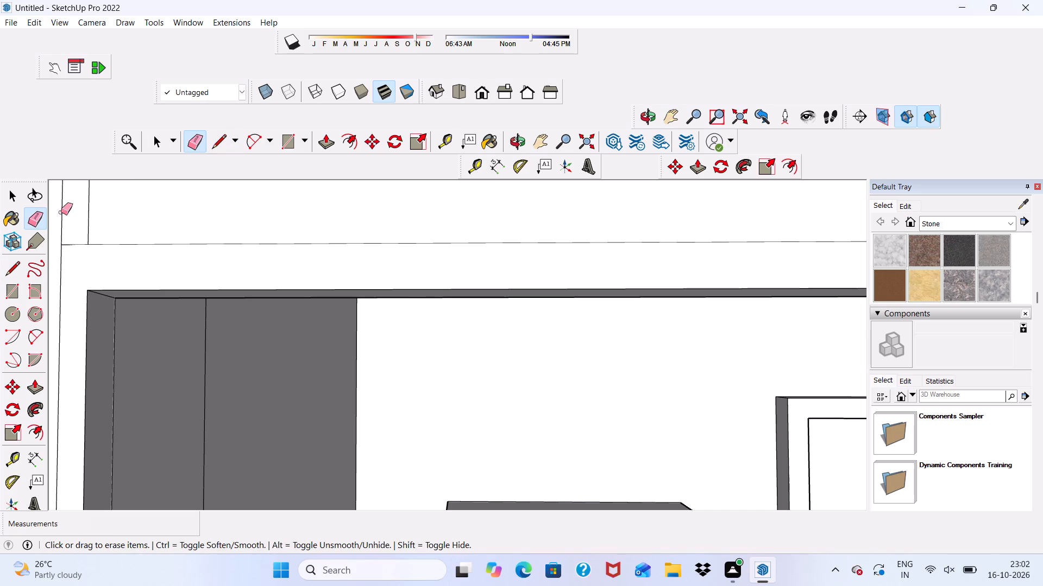
pyautogui.moveTo(61, 212); pyautogui.dragTo(101, 206)
pyautogui.click(101, 206)
pyautogui.moveTo(90, 206); pyautogui.dragTo(80, 210)
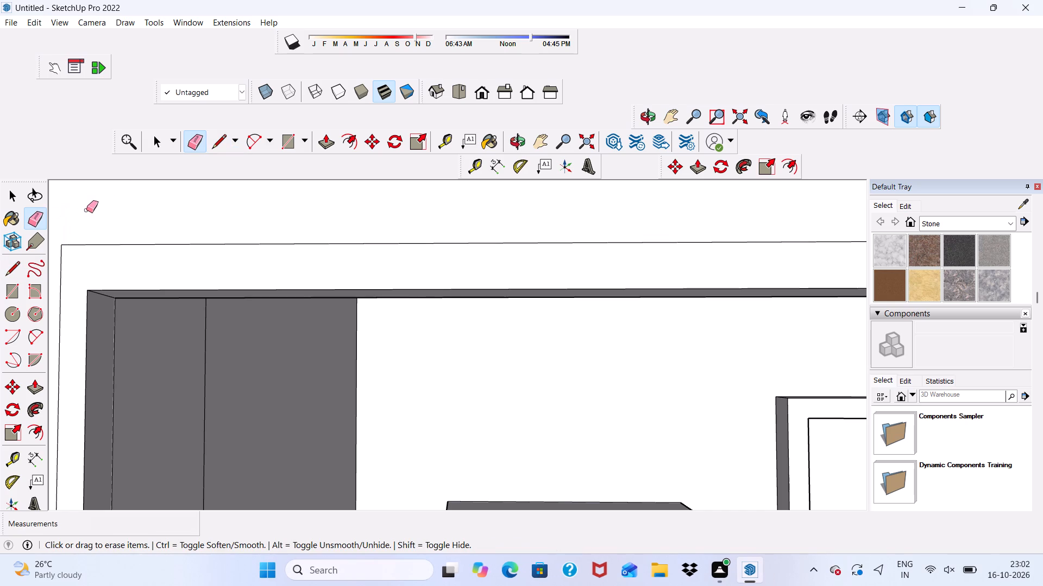
pyautogui.scroll(-12, 91, 205)
pyautogui.scroll(-1, 136, 227)
pyautogui.scroll(2, 152, 199)
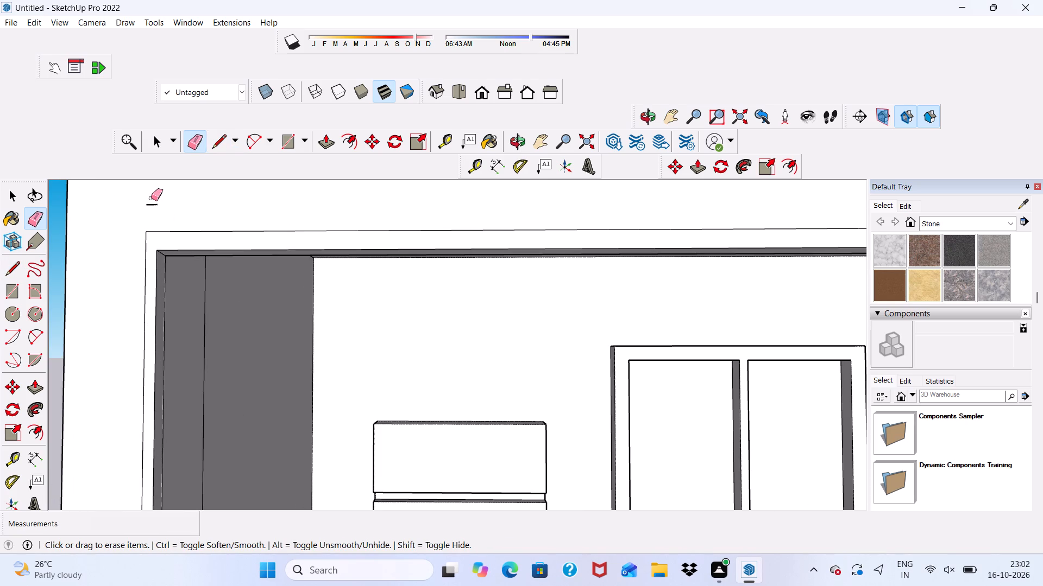
pyautogui.moveTo(151, 198); pyautogui.dragTo(149, 206)
pyautogui.scroll(-11, 150, 198)
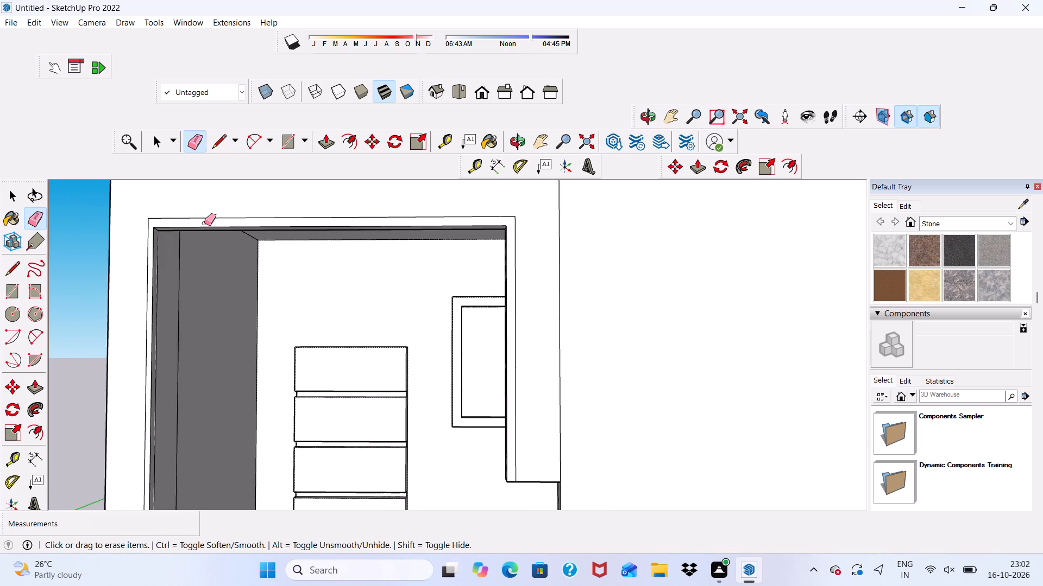
pyautogui.scroll(-4, 208, 222)
pyautogui.press('space')
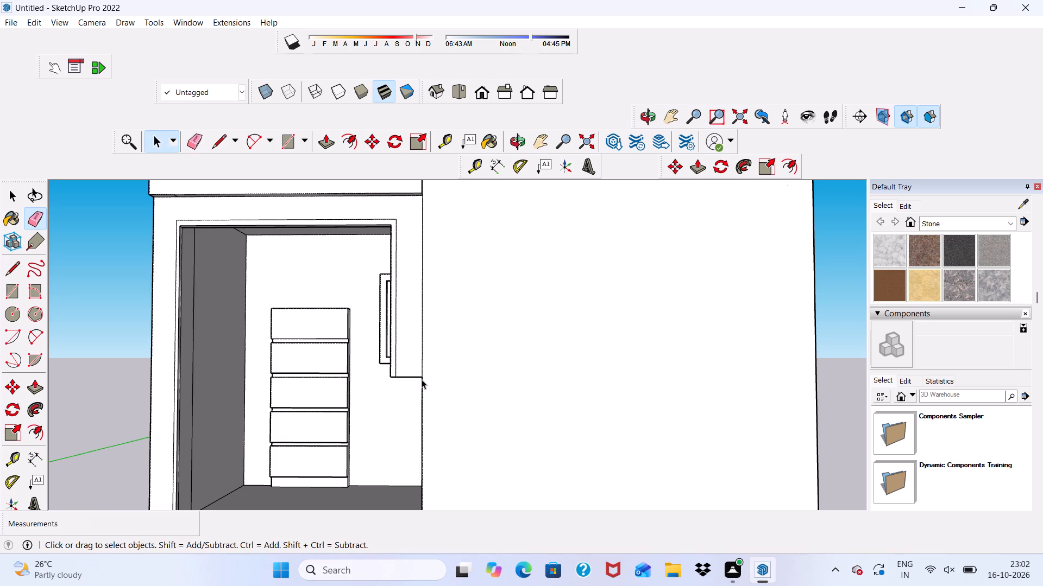
# Draw a vertical rectangle about 7' 6 1/8" by 4' 3 5/16" across the lower part of the ground-floor opening, starting at a bottom corner.
pyautogui.scroll(1, 379, 324)
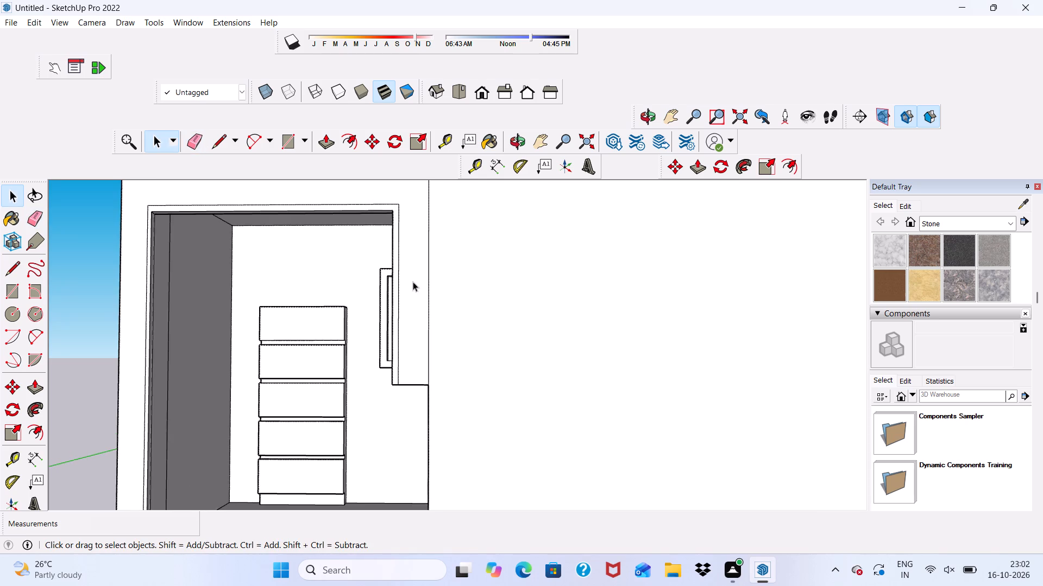
pyautogui.scroll(2, 445, 276)
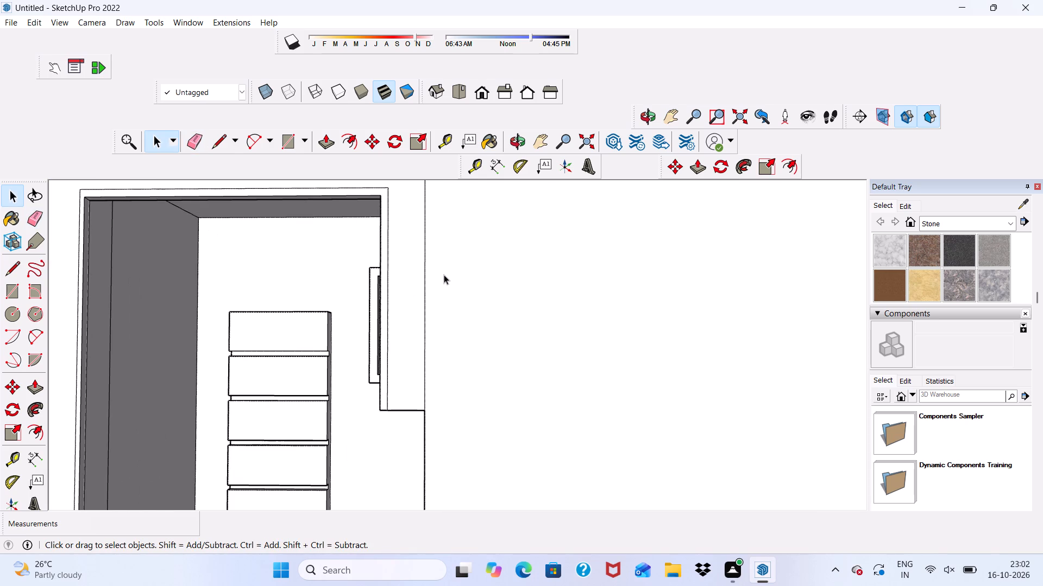
pyautogui.scroll(-7, 414, 198)
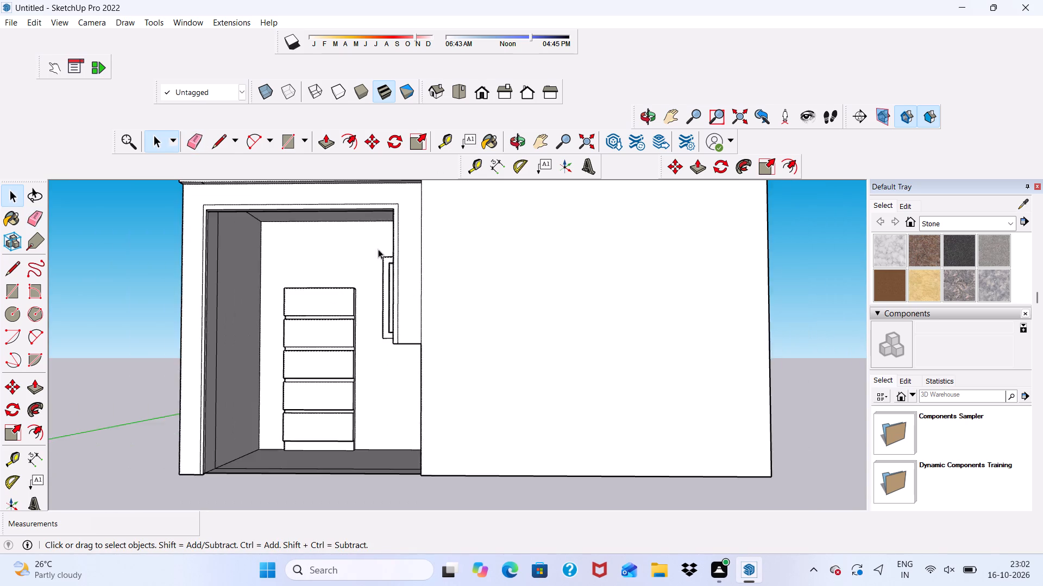
pyautogui.scroll(-3, 378, 249)
pyautogui.moveTo(353, 346); pyautogui.dragTo(334, 368, button='middle')
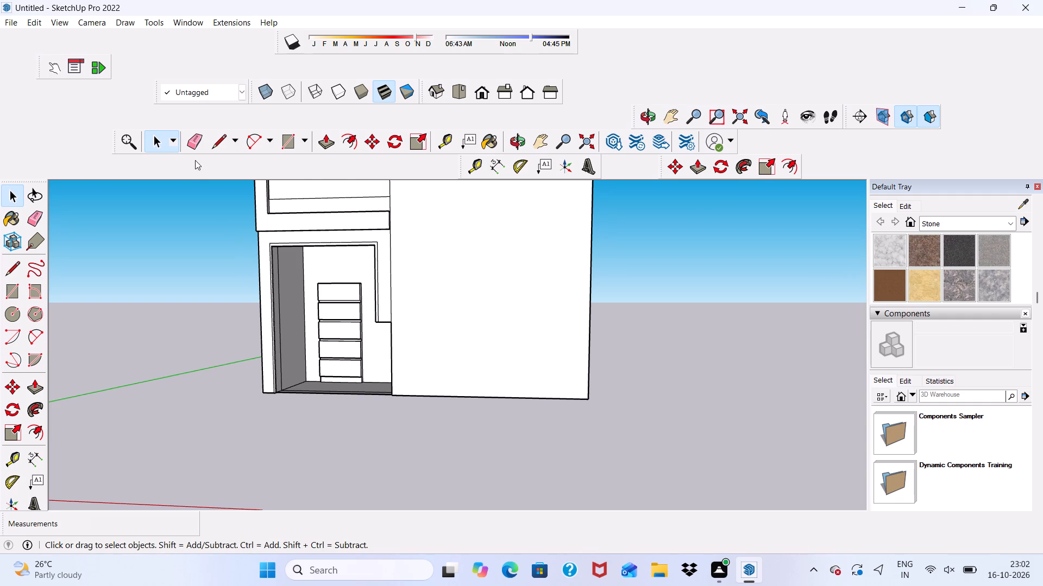
pyautogui.scroll(4, 204, 122)
pyautogui.click(282, 138)
pyautogui.scroll(4, 343, 323)
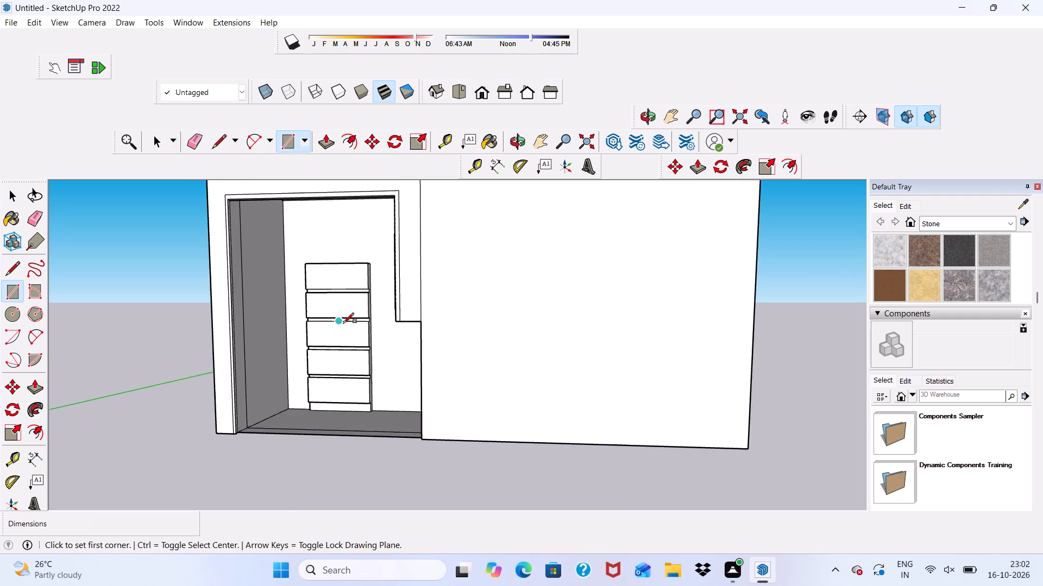
pyautogui.scroll(5, 343, 323)
pyautogui.scroll(-4, 293, 383)
pyautogui.scroll(3, 235, 463)
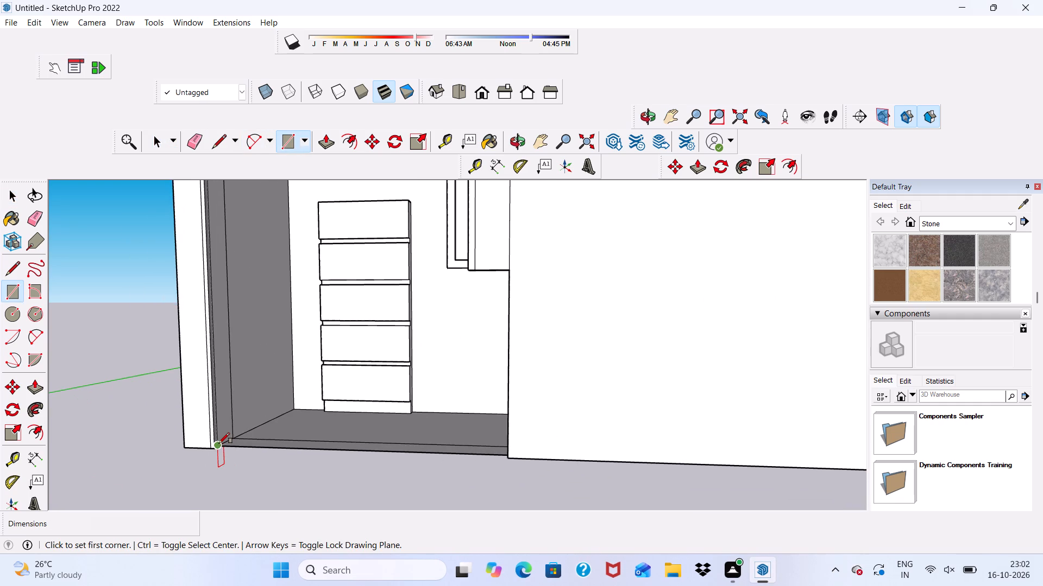
pyautogui.scroll(10, 222, 418)
pyautogui.scroll(7, 213, 470)
pyautogui.click(197, 477)
pyautogui.scroll(-2, 193, 393)
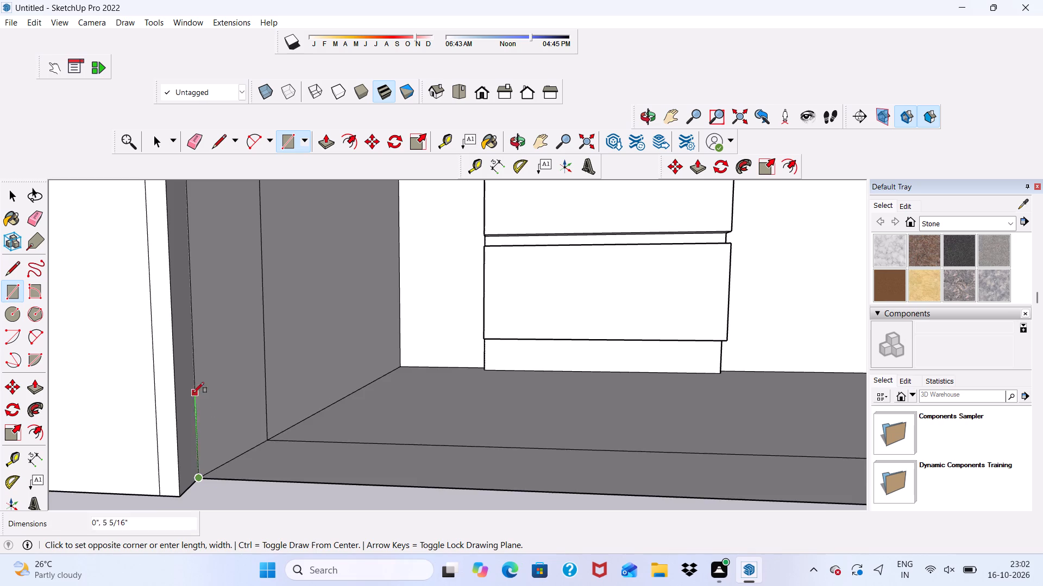
pyautogui.scroll(-3, 193, 393)
pyautogui.scroll(-11, 222, 277)
pyautogui.moveTo(298, 291); pyautogui.dragTo(474, 295, button='middle')
pyautogui.scroll(1, 570, 227)
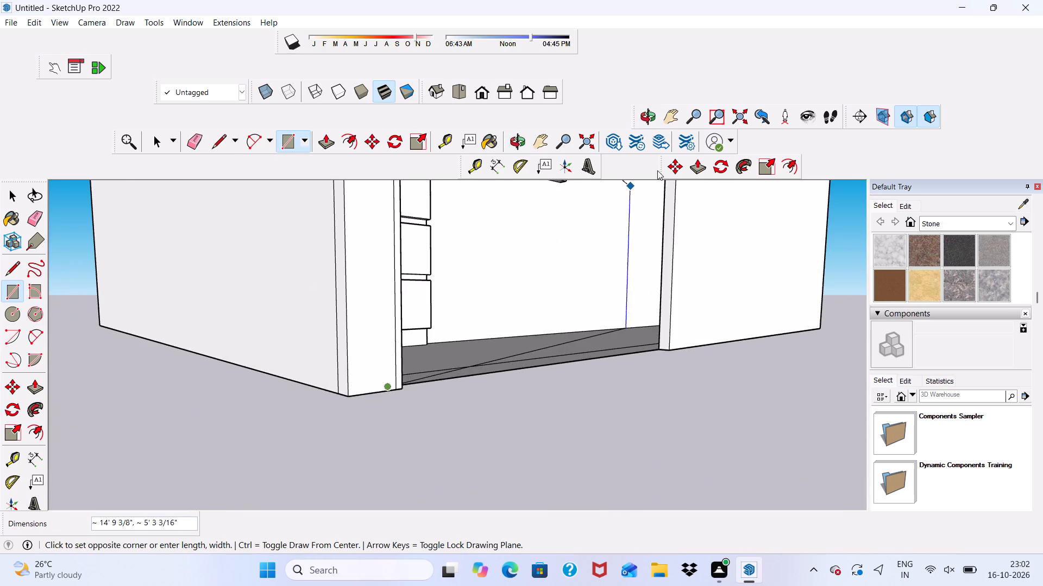
pyautogui.scroll(1, 658, 170)
pyautogui.scroll(-9, 664, 224)
pyautogui.moveTo(620, 294); pyautogui.dragTo(466, 326, button='middle')
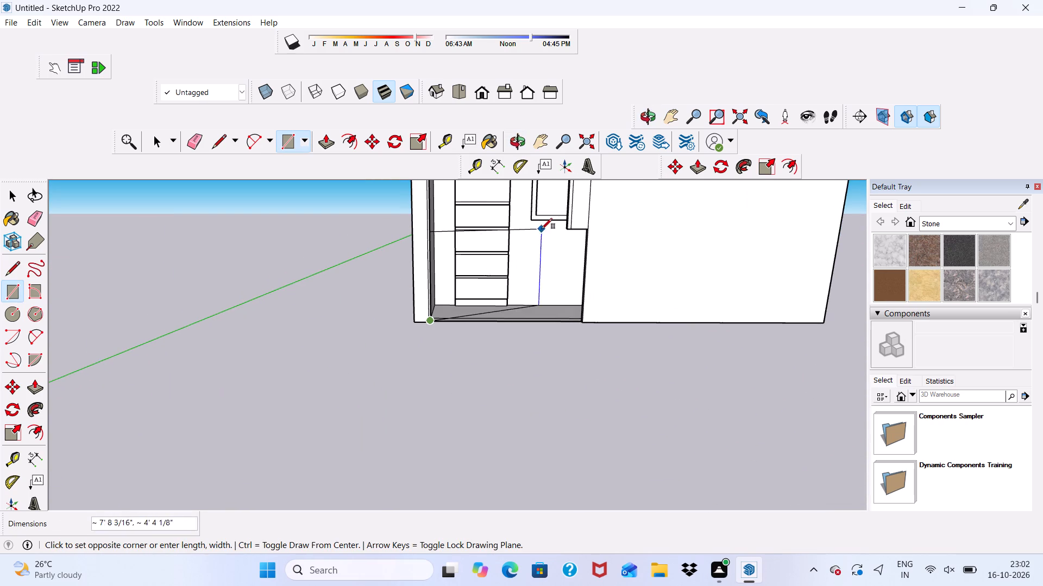
pyautogui.scroll(4, 585, 240)
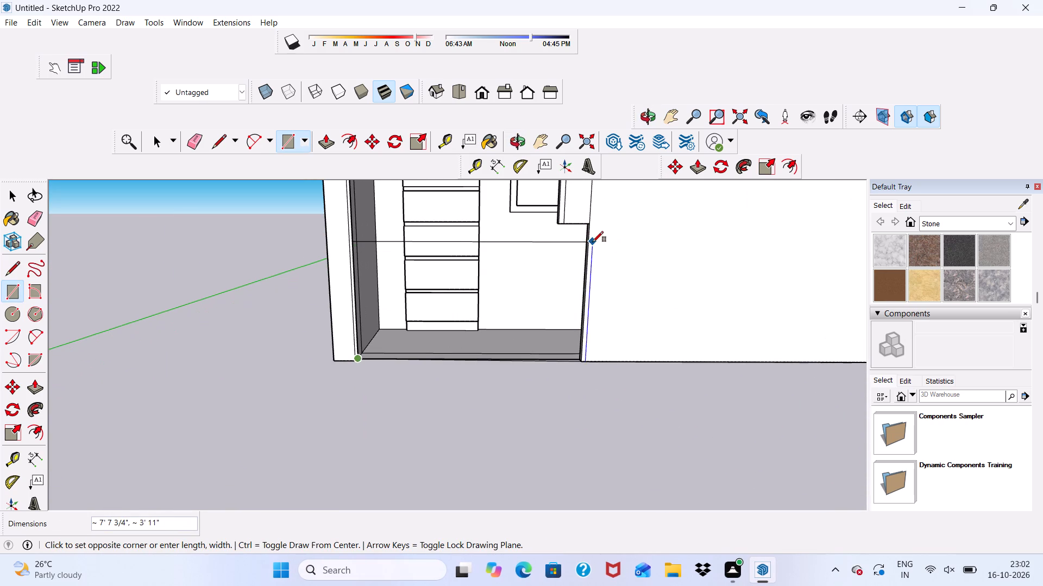
pyautogui.scroll(2, 584, 231)
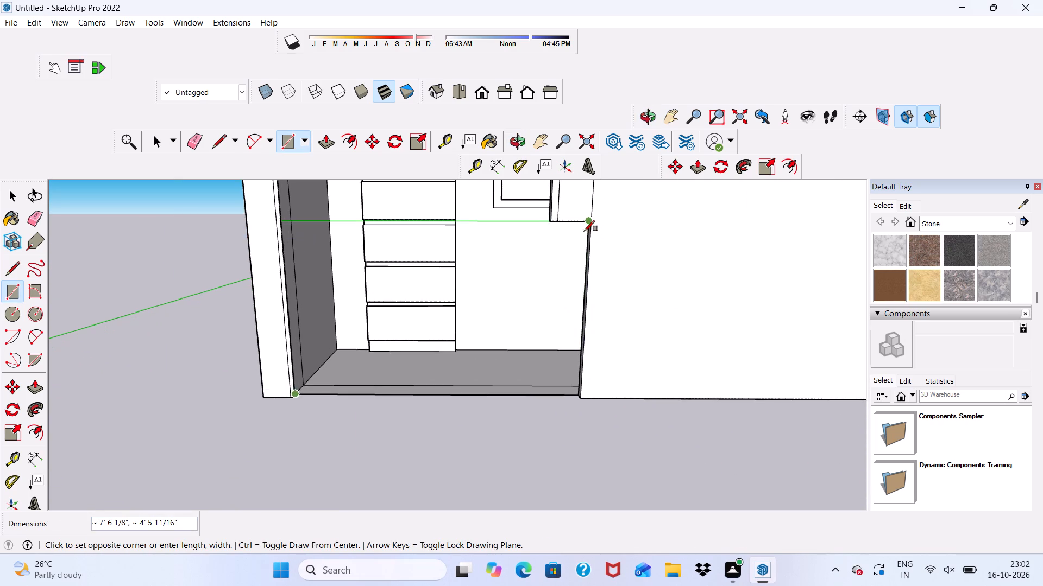
pyautogui.scroll(6, 583, 234)
pyautogui.click(597, 215)
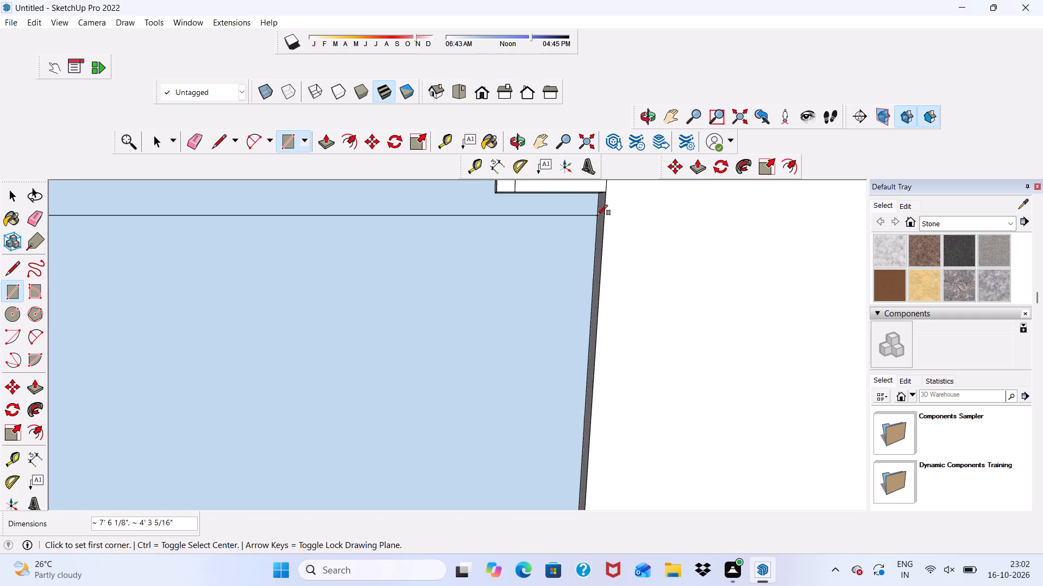
# Delete the face filling the opening above the new rectangle.
pyautogui.scroll(-5, 589, 228)
pyautogui.scroll(-5, 480, 263)
pyautogui.press('space')
pyautogui.click(312, 218)
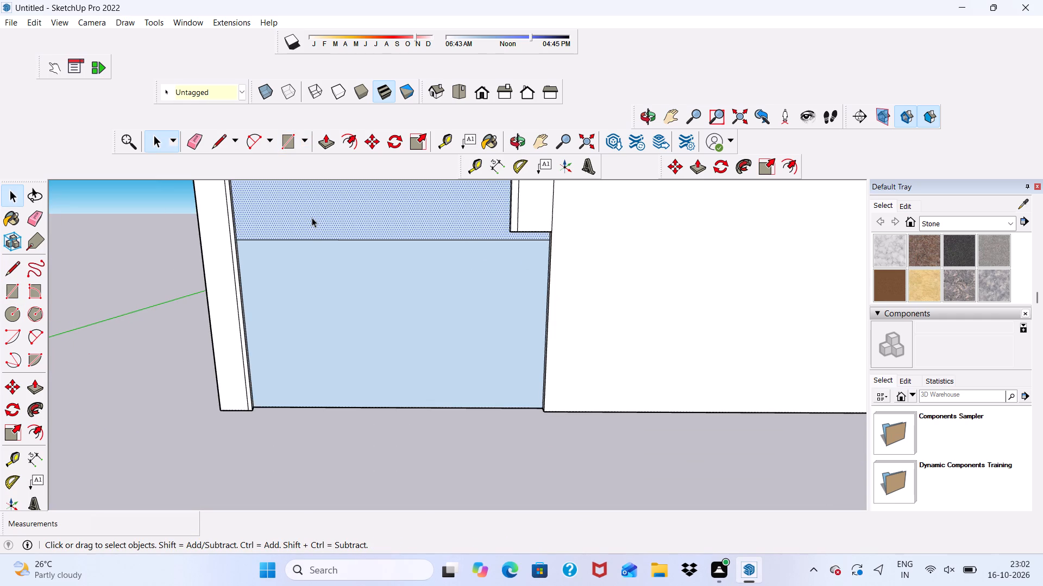
pyautogui.press('Delete')
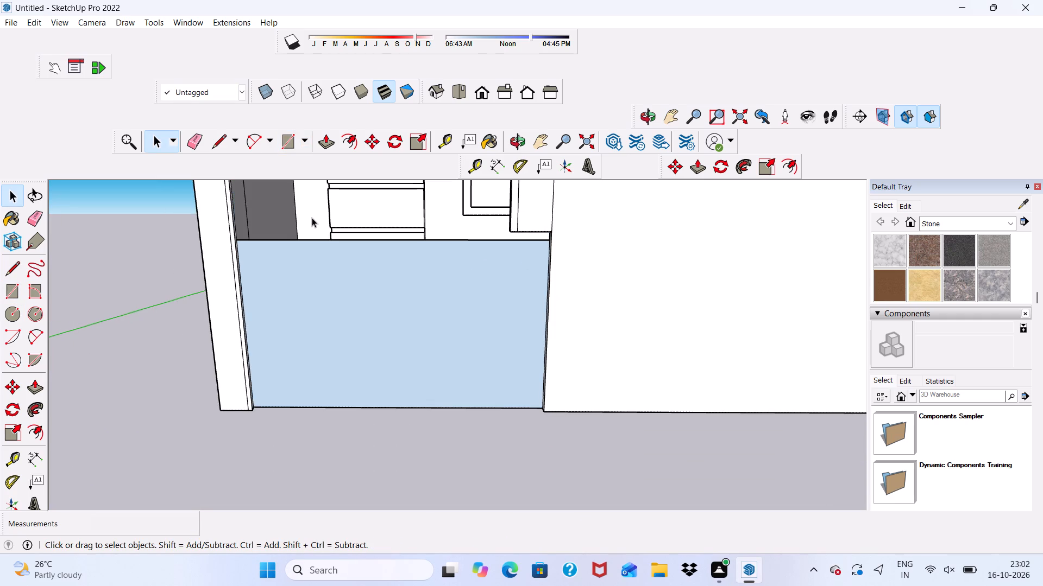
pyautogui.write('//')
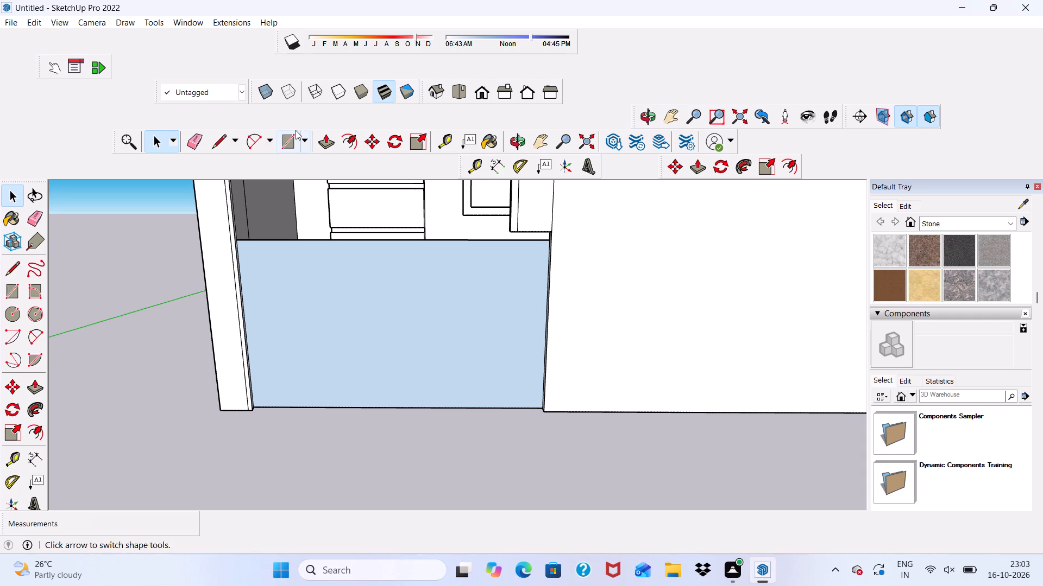
# Push/Pull the rectangular panel in the lower part of the opening by about 1 3/16".
pyautogui.click(319, 140)
pyautogui.click(296, 272)
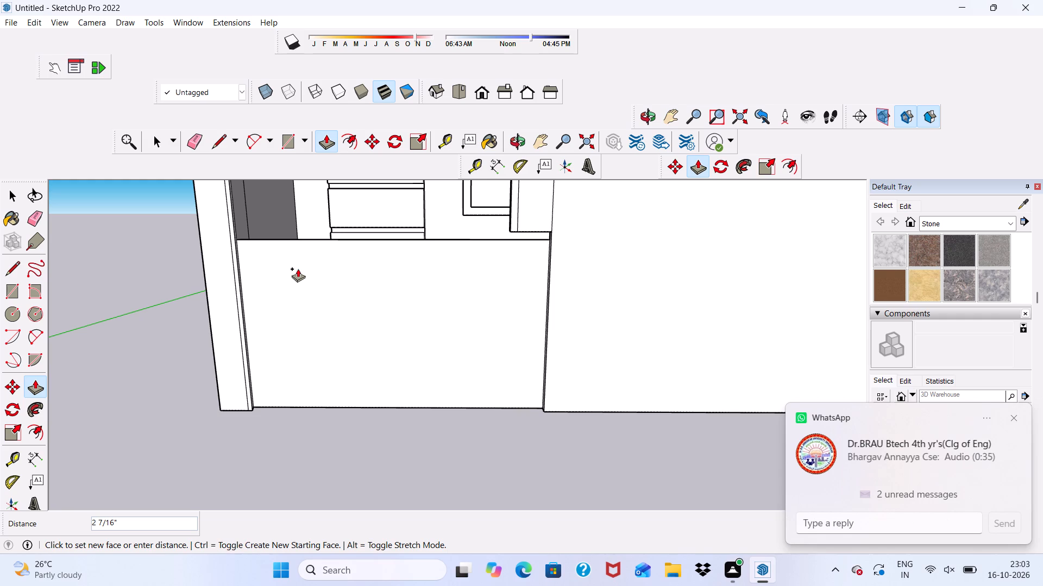
pyautogui.scroll(3, 298, 269)
pyautogui.moveTo(298, 269); pyautogui.dragTo(279, 353, button='middle')
pyautogui.scroll(-1, 298, 269)
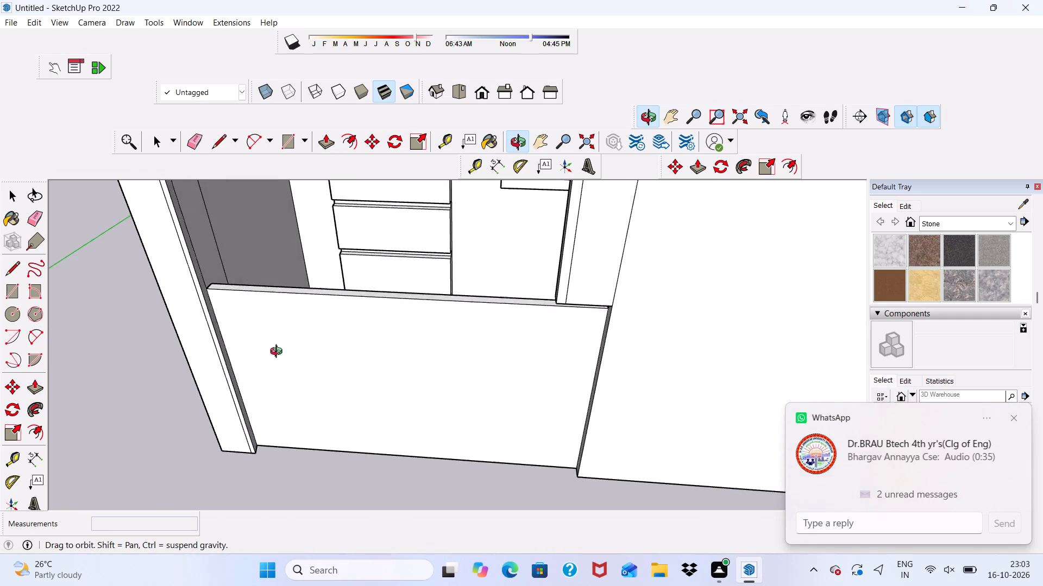
pyautogui.moveTo(279, 353); pyautogui.dragTo(262, 371, button='middle')
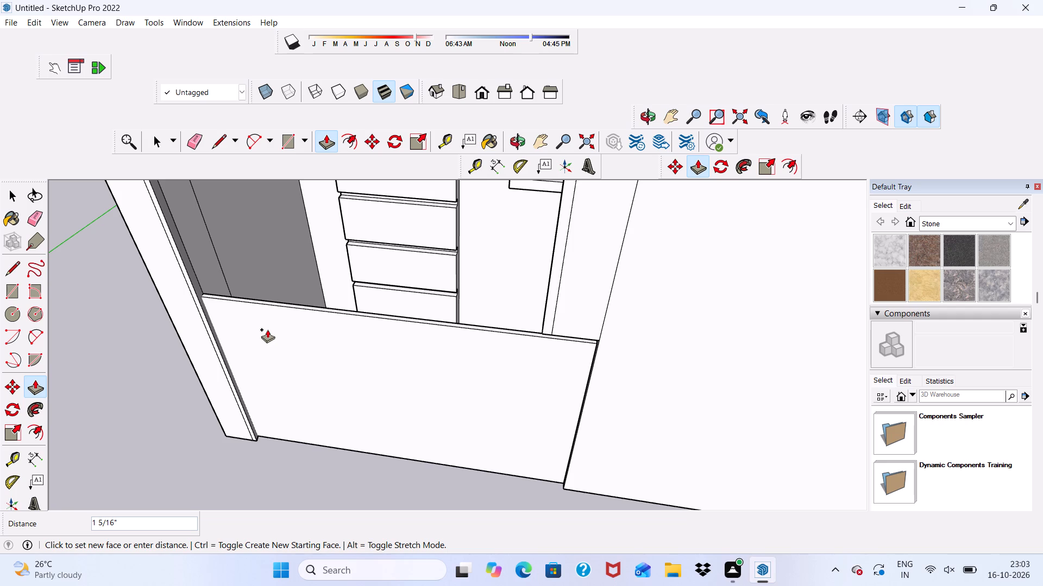
pyautogui.click(267, 329)
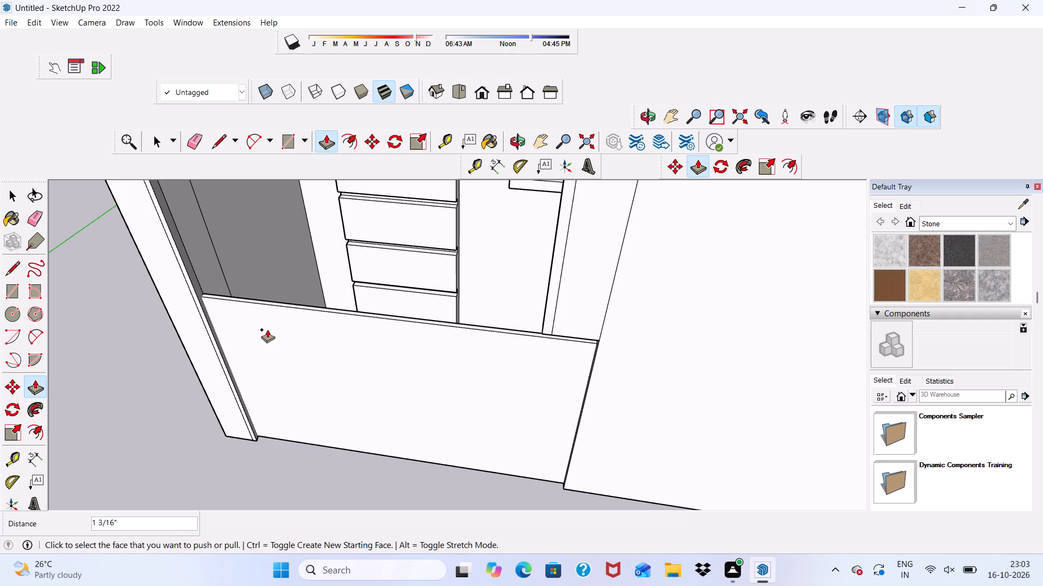
pyautogui.write('//')
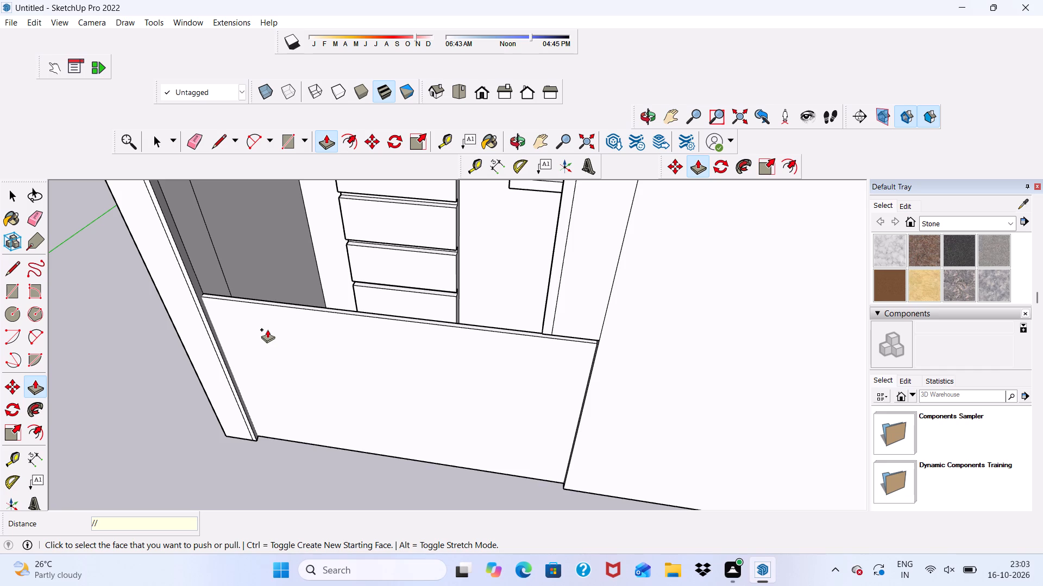
pyautogui.press('space')
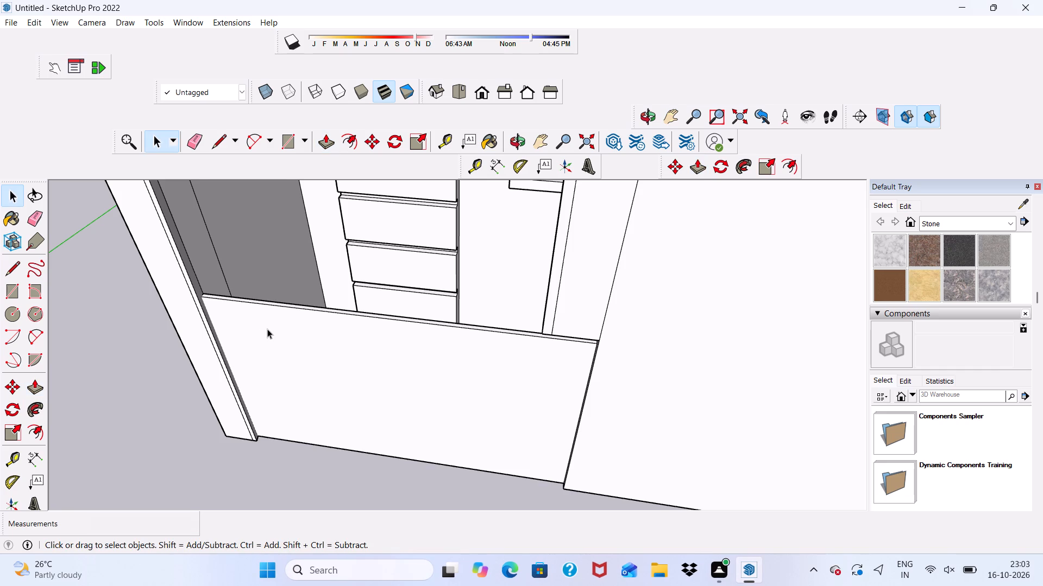
# Offset the outline of the panel's front face inward by 6".
pyautogui.scroll(5, 267, 329)
pyautogui.scroll(-6, 254, 294)
pyautogui.moveTo(249, 298); pyautogui.dragTo(244, 258, button='middle')
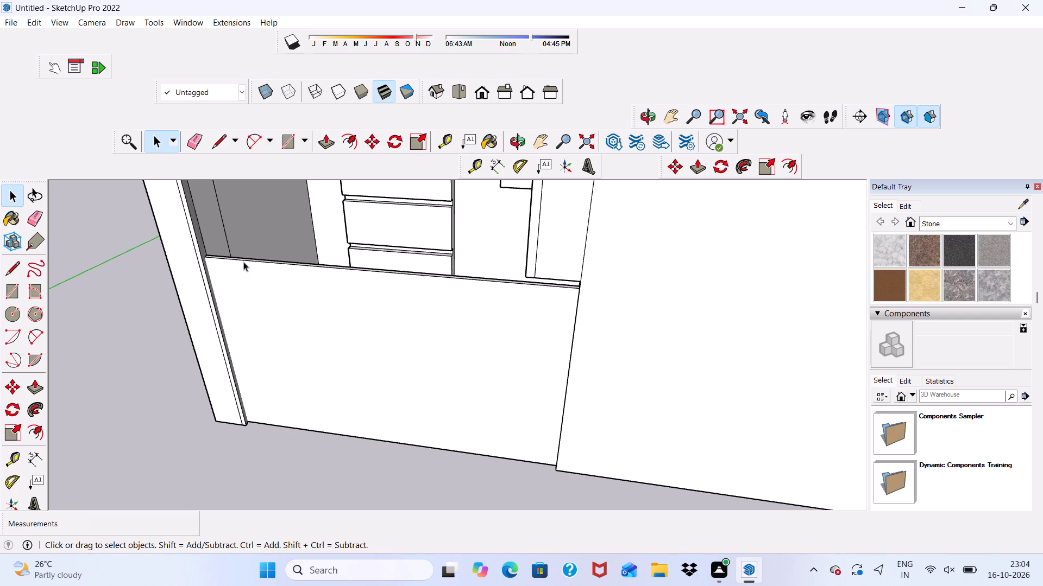
pyautogui.scroll(4, 245, 250)
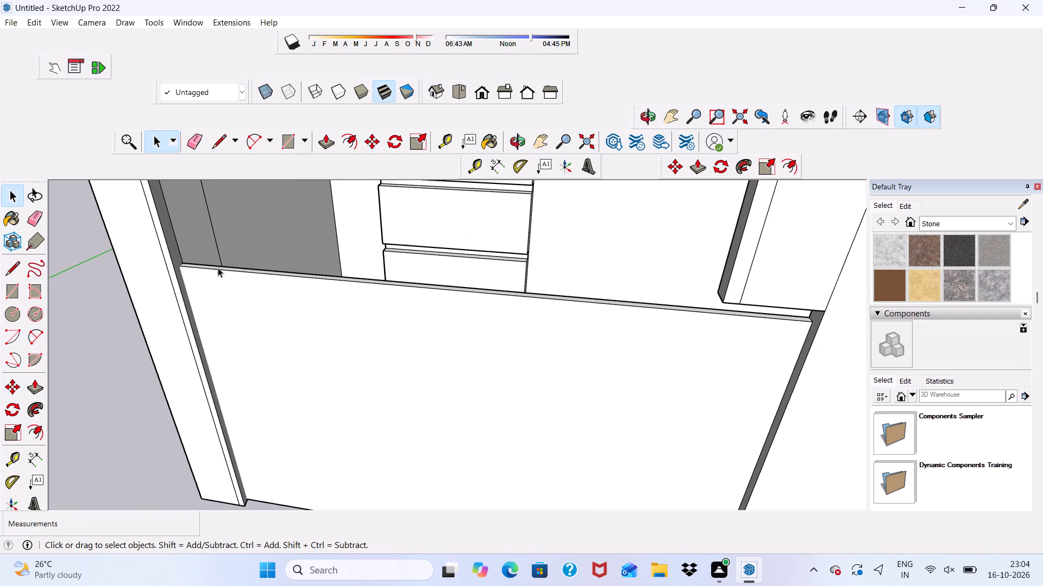
pyautogui.moveTo(193, 270); pyautogui.dragTo(193, 224, button='middle')
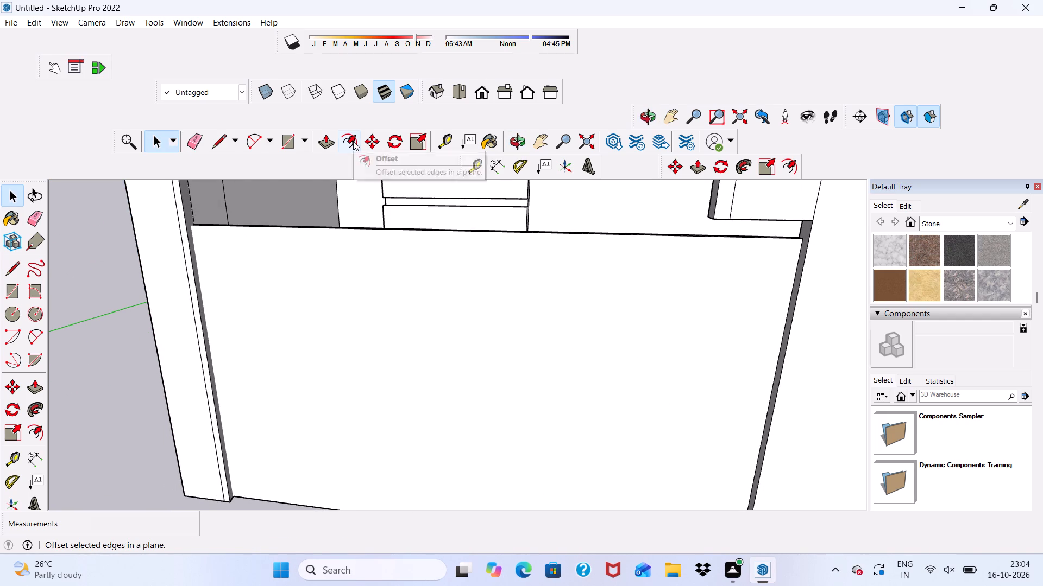
pyautogui.click(353, 141)
pyautogui.click(223, 249)
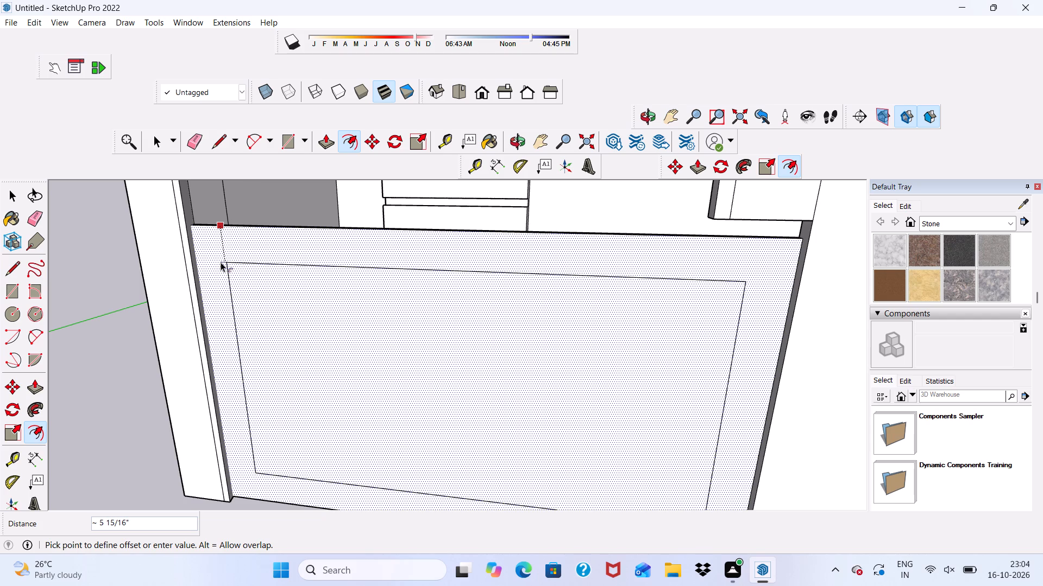
pyautogui.press('6')
pyautogui.press('Return')
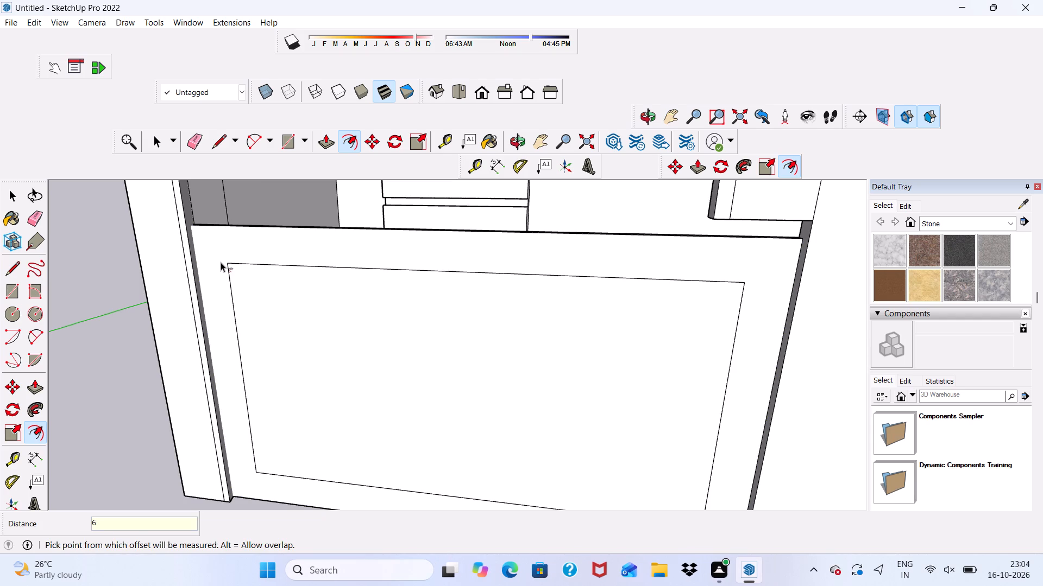
# Undo the last inward offset on the panel's front face.
pyautogui.hotkey('shift', '"')
pyautogui.press('Return')
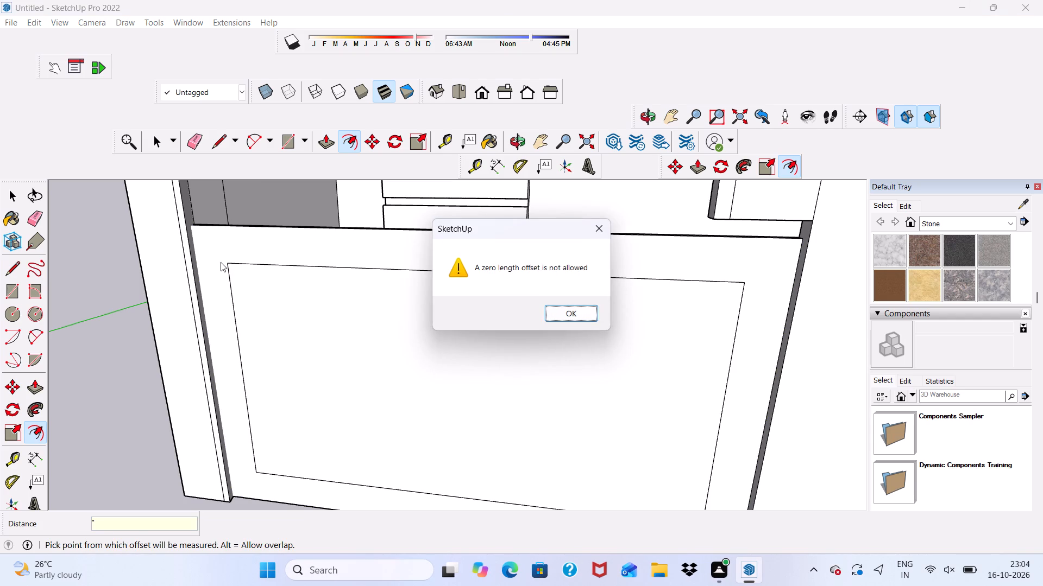
pyautogui.click(571, 307)
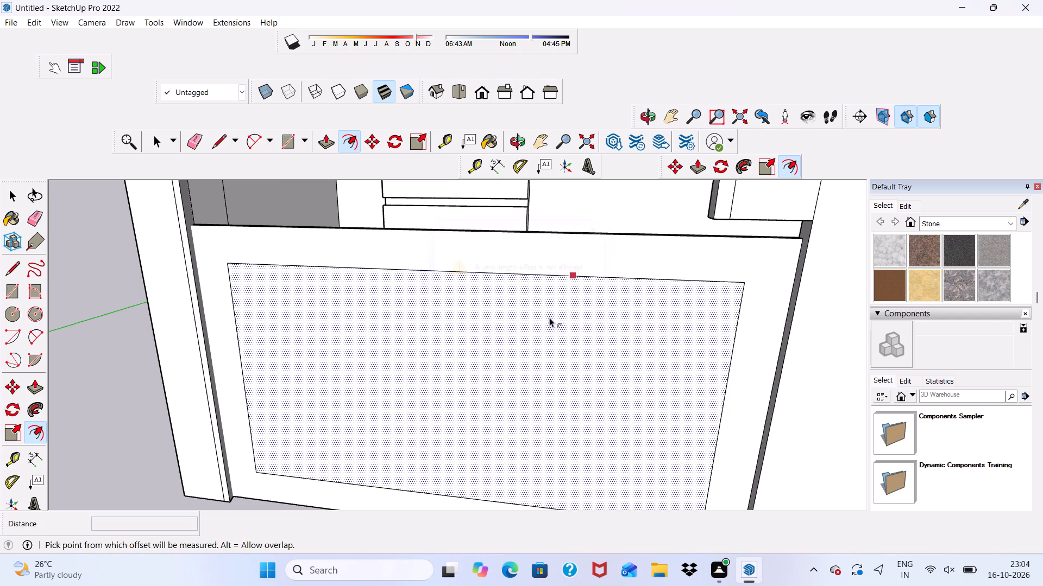
pyautogui.hotkey('ctrl', 'z')
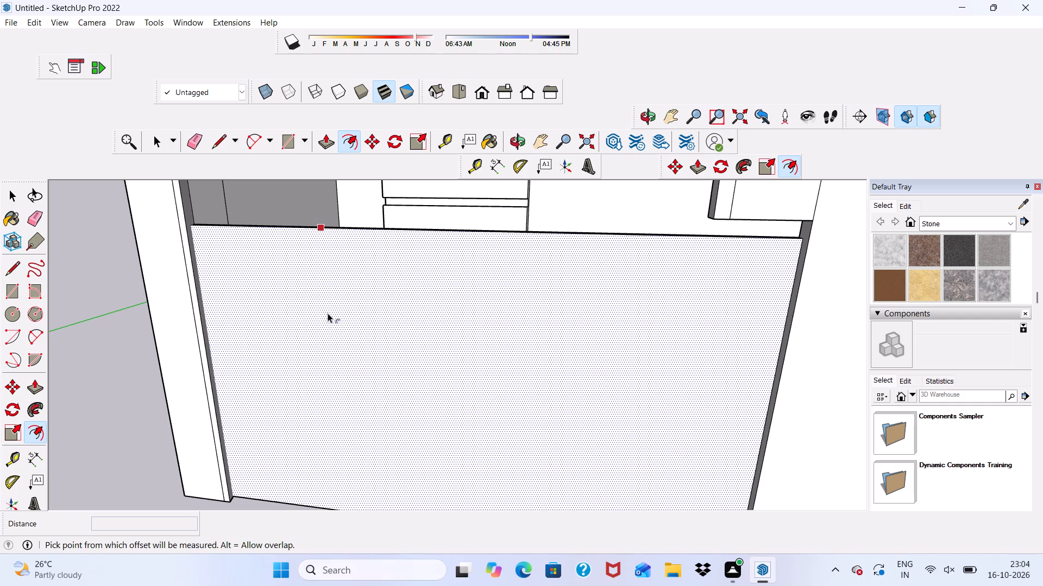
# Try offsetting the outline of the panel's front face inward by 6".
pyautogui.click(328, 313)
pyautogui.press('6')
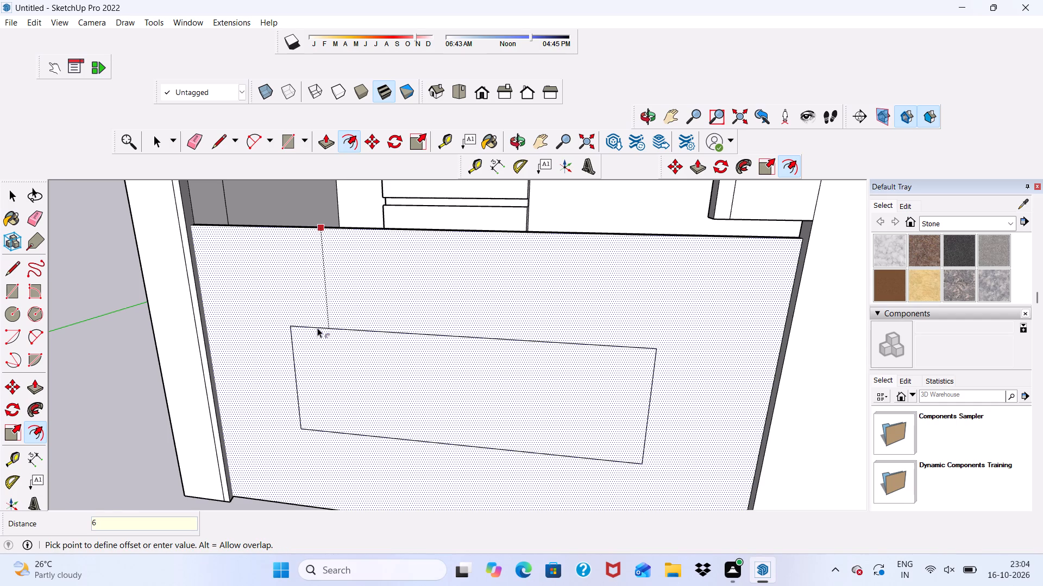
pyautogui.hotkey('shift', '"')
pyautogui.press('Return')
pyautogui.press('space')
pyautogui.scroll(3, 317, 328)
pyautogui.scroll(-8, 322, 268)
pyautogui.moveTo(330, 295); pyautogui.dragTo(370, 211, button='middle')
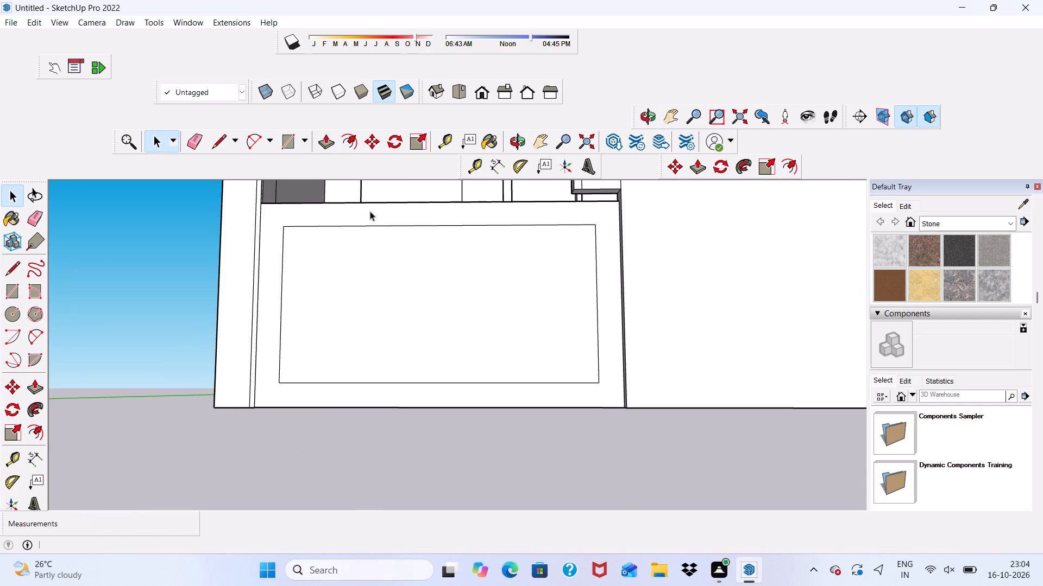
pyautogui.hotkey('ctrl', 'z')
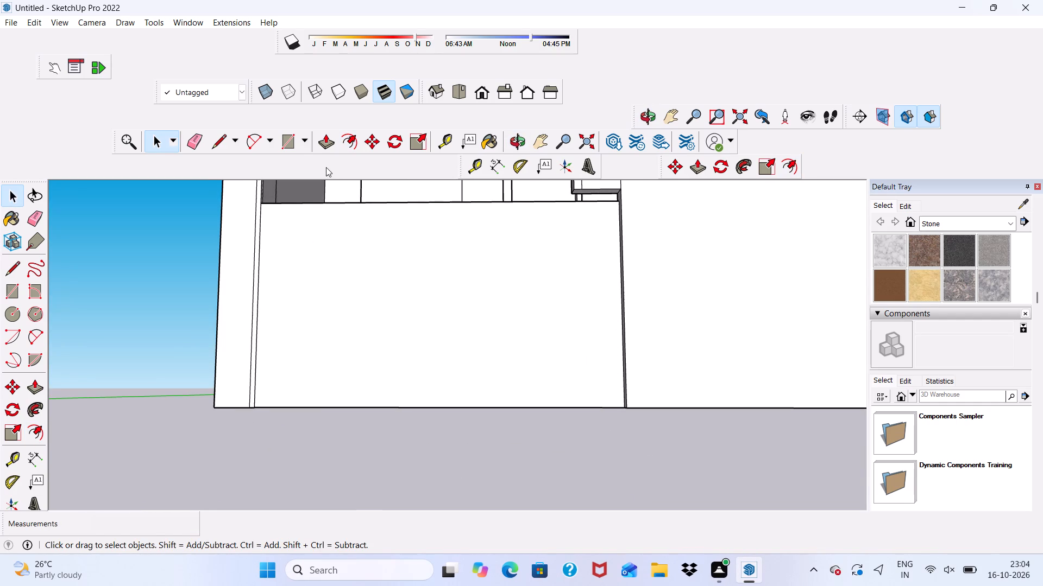
# Offset the outline of the panel's front face inward by 3".
pyautogui.click(354, 143)
pyautogui.click(348, 217)
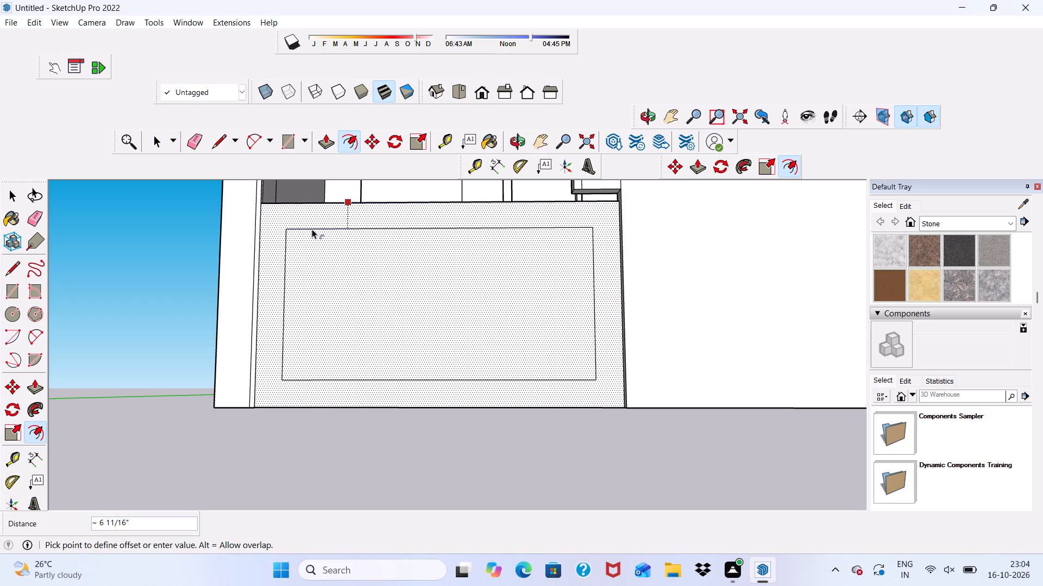
pyautogui.press('3')
pyautogui.hotkey('shift', '"')
pyautogui.press('Return')
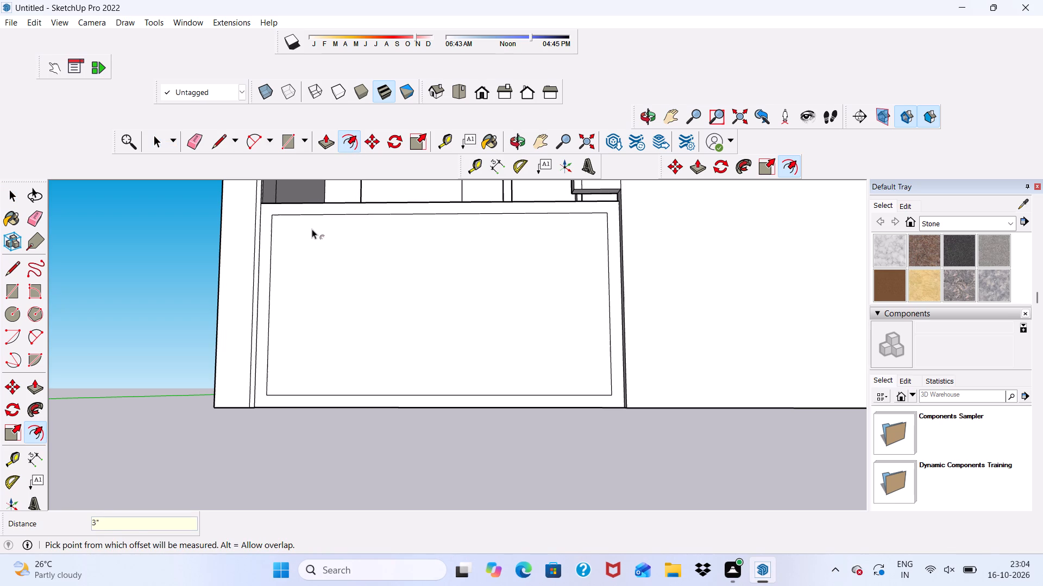
pyautogui.press('space')
pyautogui.click(190, 247)
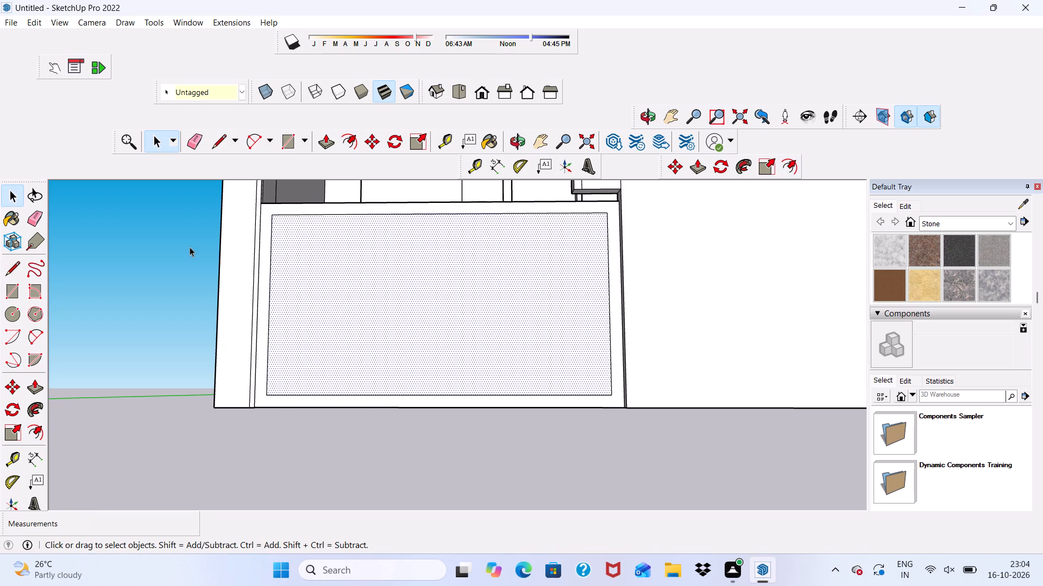
# Draw a narrow vertical rectangle about 2" by 3' 9 5/16" near the middle of the inset, from its top edge to its bottom edge.
pyautogui.scroll(8, 284, 243)
pyautogui.scroll(-2, 272, 217)
pyautogui.moveTo(267, 227); pyautogui.dragTo(200, 305, button='middle')
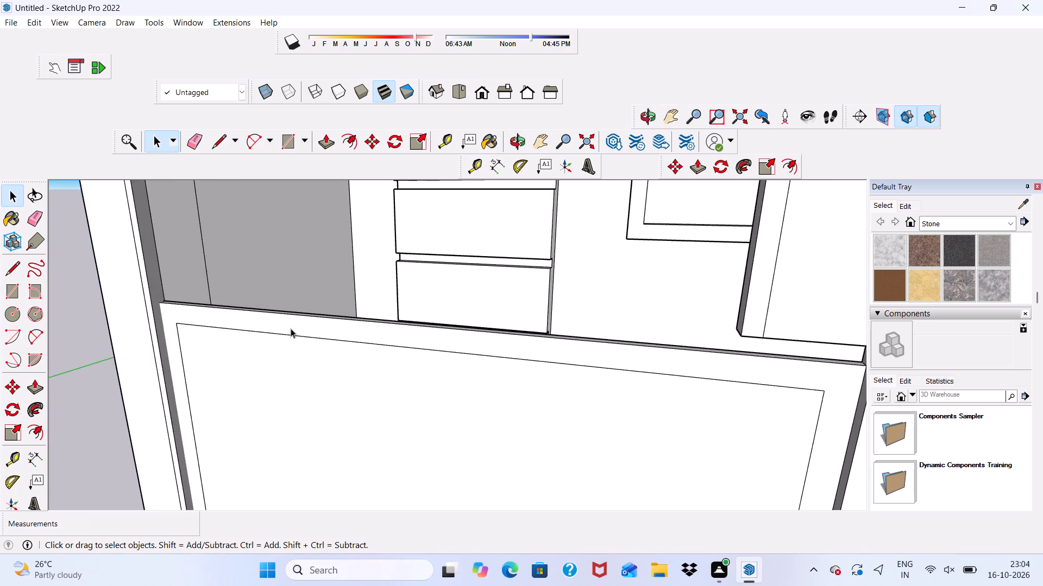
pyautogui.scroll(3, 291, 328)
pyautogui.scroll(-5, 291, 328)
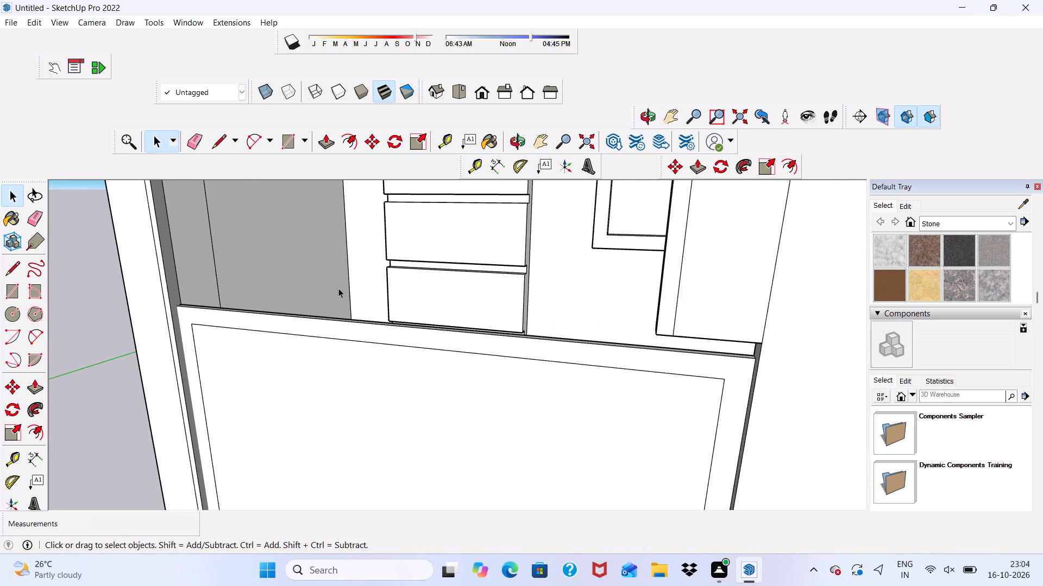
pyautogui.click(285, 146)
pyautogui.scroll(-5, 304, 263)
pyautogui.scroll(2, 400, 336)
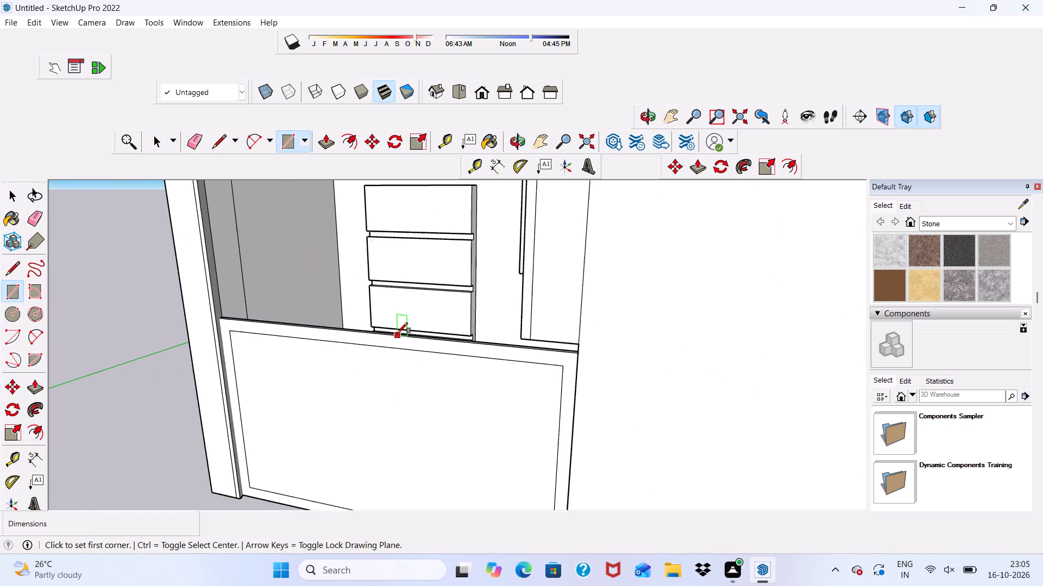
pyautogui.scroll(3, 397, 333)
pyautogui.click(365, 355)
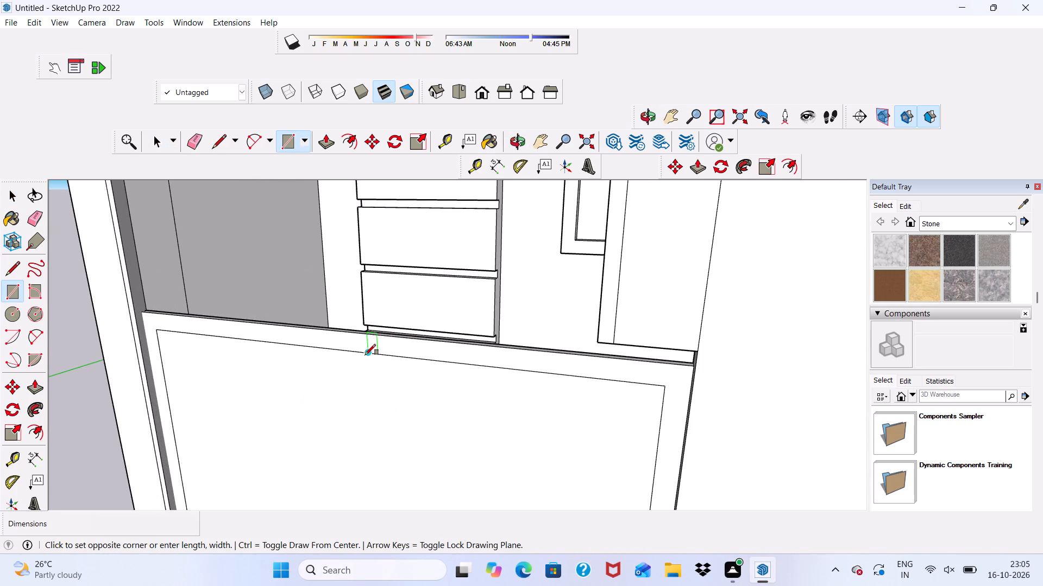
pyautogui.scroll(-5, 363, 290)
pyautogui.scroll(-4, 297, 305)
pyautogui.scroll(5, 323, 442)
pyautogui.scroll(-1, 356, 411)
pyautogui.moveTo(356, 411); pyautogui.dragTo(411, 387, button='middle')
pyautogui.scroll(7, 409, 401)
pyautogui.scroll(1, 365, 412)
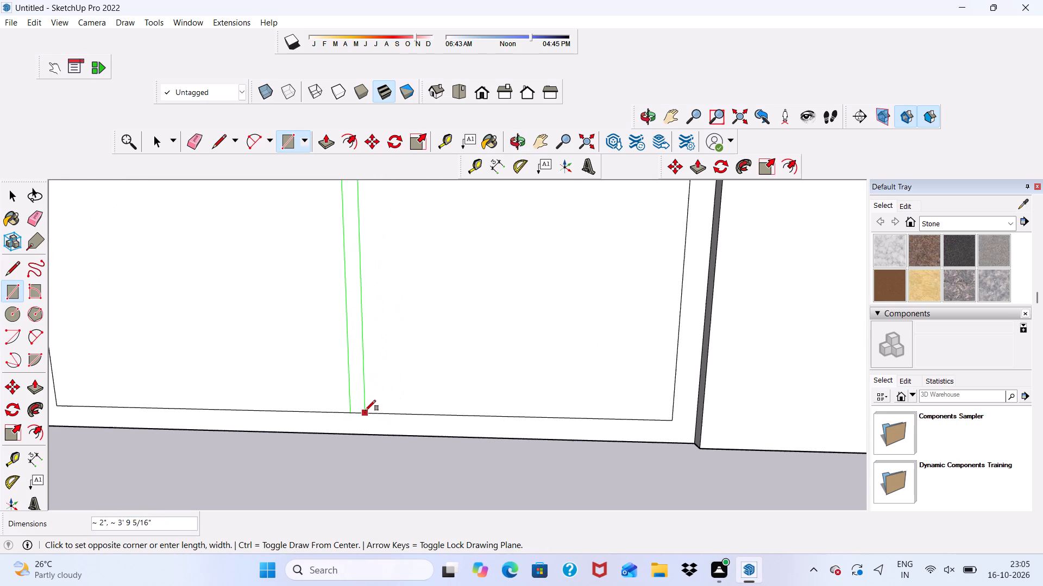
pyautogui.click(368, 410)
pyautogui.scroll(-4, 367, 413)
pyautogui.press('space')
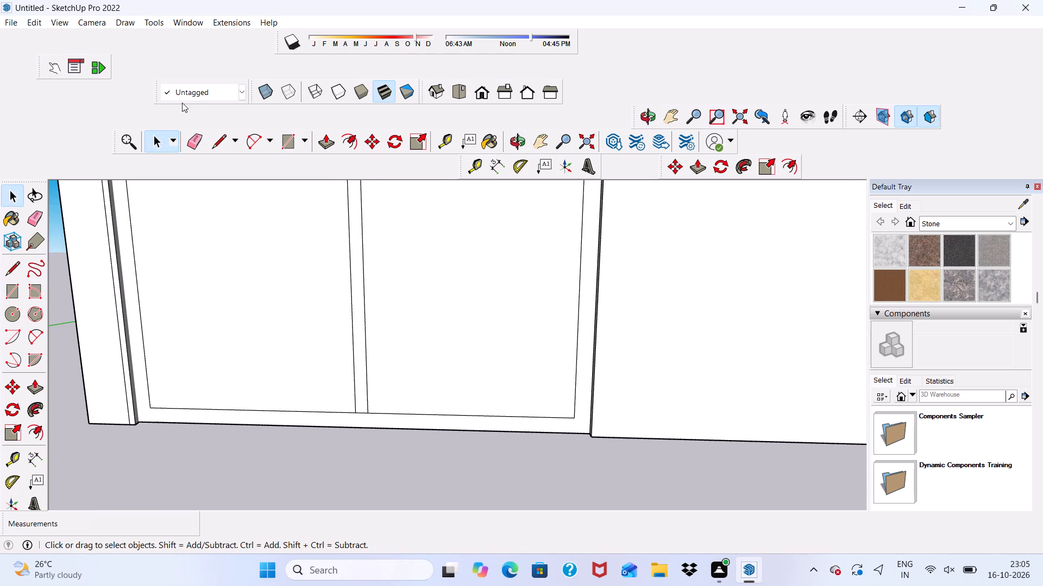
# Erase the short edges at both ends of the central divider so it merges with the surrounding border.
pyautogui.click(198, 132)
pyautogui.scroll(3, 360, 416)
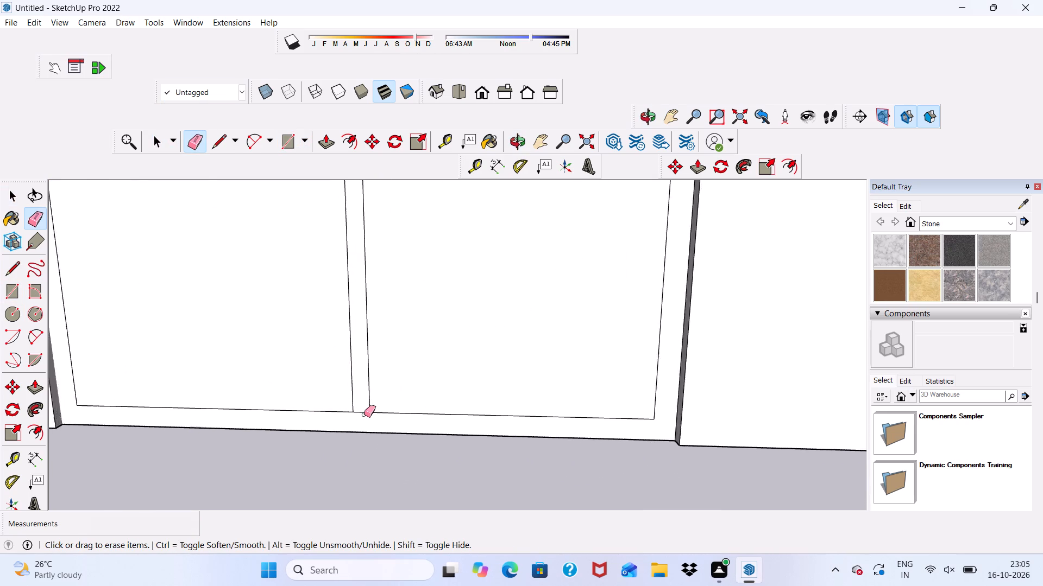
pyautogui.scroll(1, 364, 415)
pyautogui.click(363, 405)
pyautogui.click(362, 409)
pyautogui.scroll(-7, 360, 411)
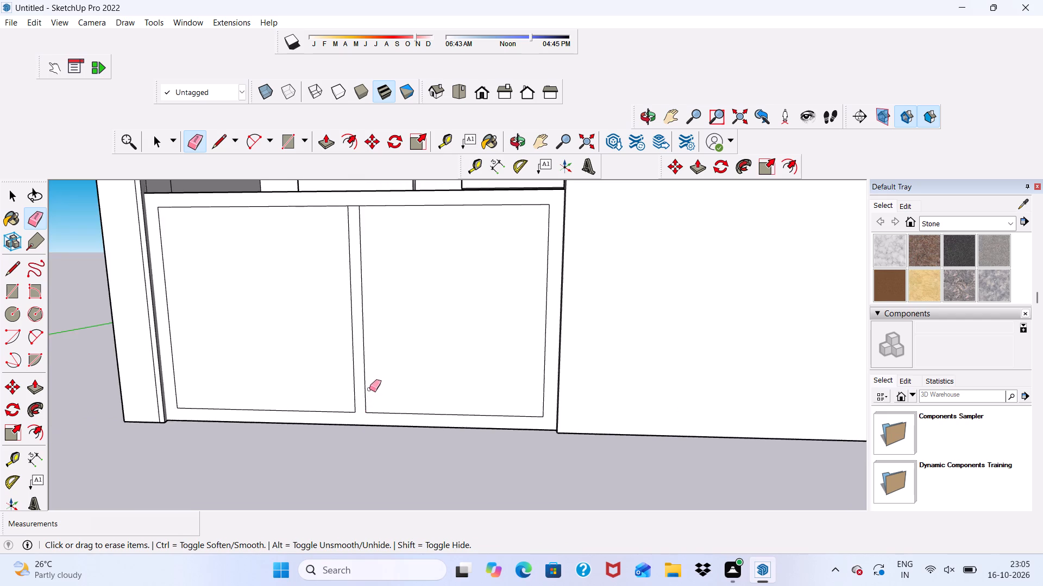
pyautogui.scroll(-5, 369, 389)
pyautogui.scroll(9, 353, 307)
pyautogui.click(370, 276)
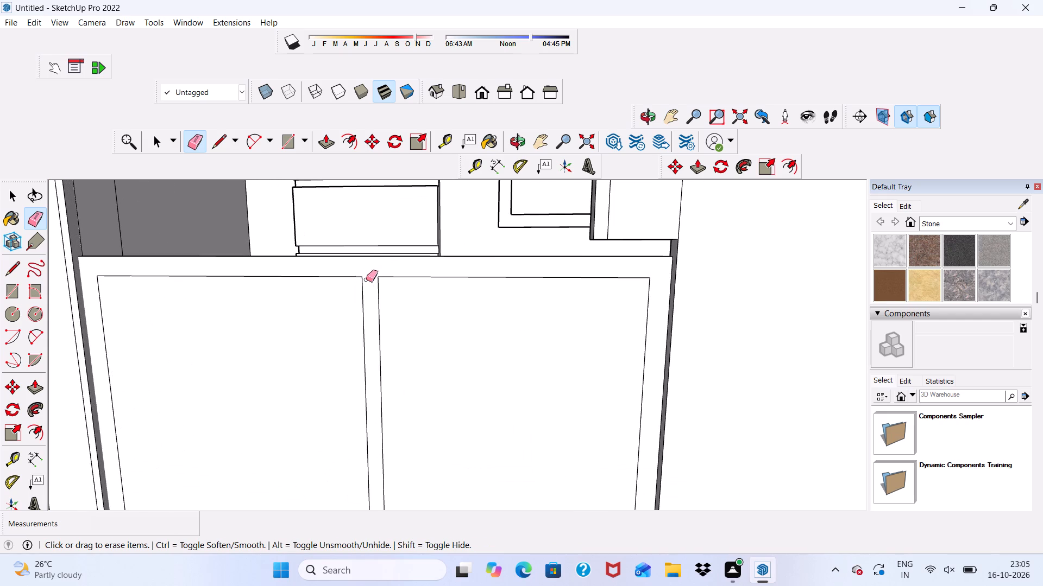
pyautogui.press('space')
# Push/Pull the panel's border and central divider face outward with a distance of 3".
pyautogui.scroll(-3, 363, 264)
pyautogui.click(363, 264)
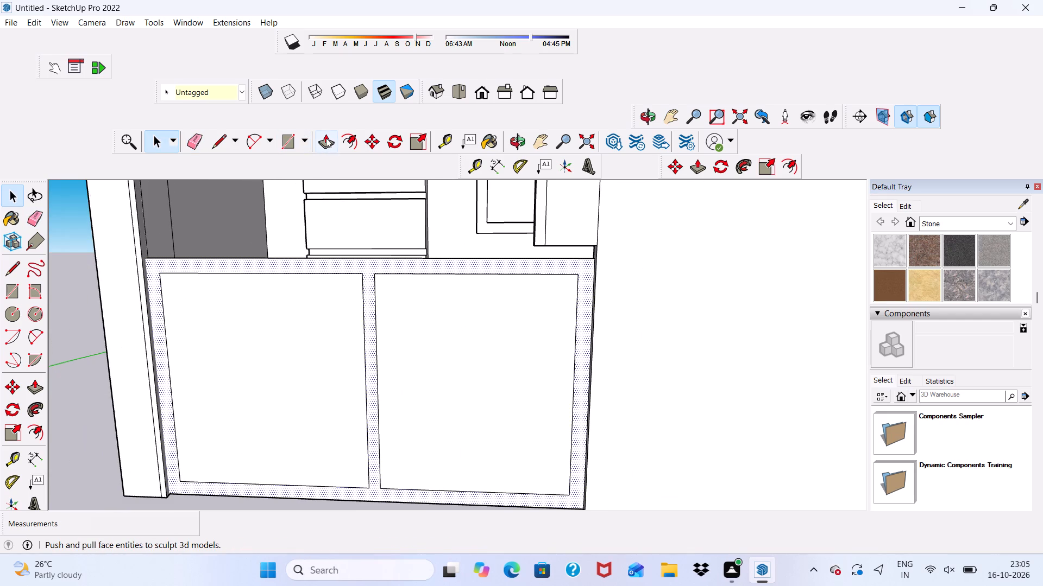
pyautogui.click(326, 138)
pyautogui.click(317, 258)
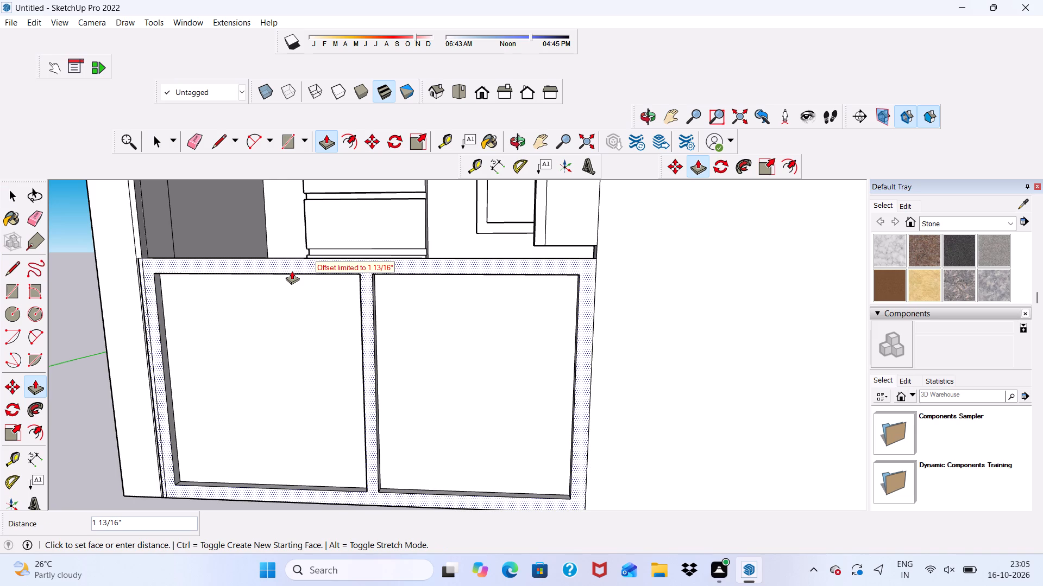
pyautogui.press('3')
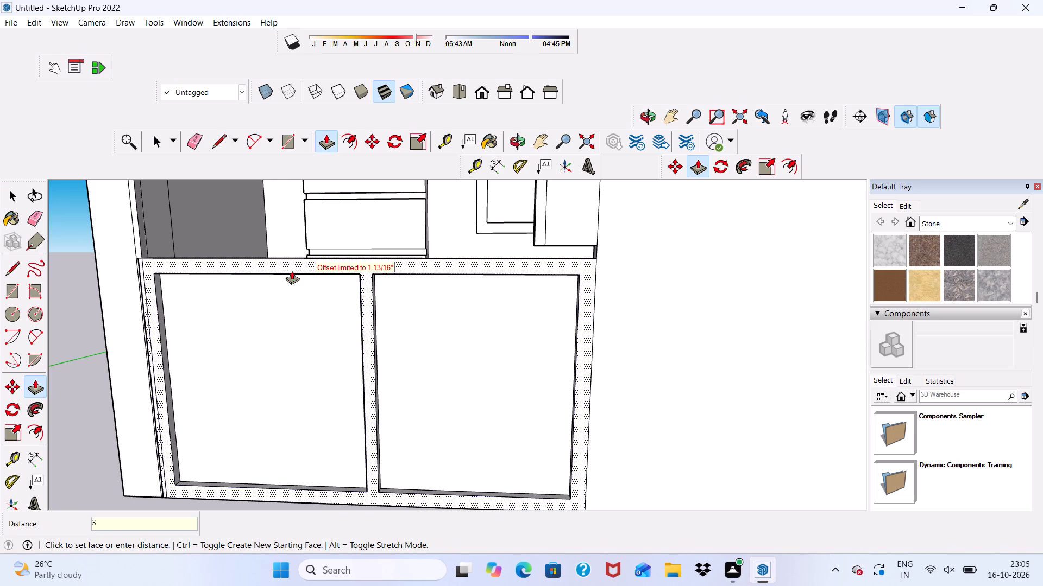
pyautogui.hotkey('shift', '"')
pyautogui.press('Return')
pyautogui.press('space')
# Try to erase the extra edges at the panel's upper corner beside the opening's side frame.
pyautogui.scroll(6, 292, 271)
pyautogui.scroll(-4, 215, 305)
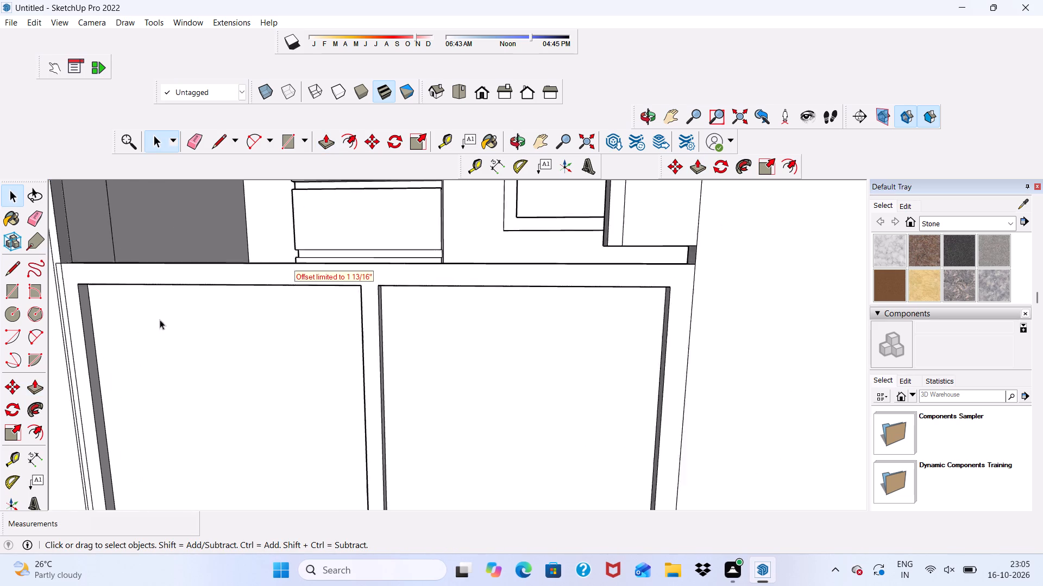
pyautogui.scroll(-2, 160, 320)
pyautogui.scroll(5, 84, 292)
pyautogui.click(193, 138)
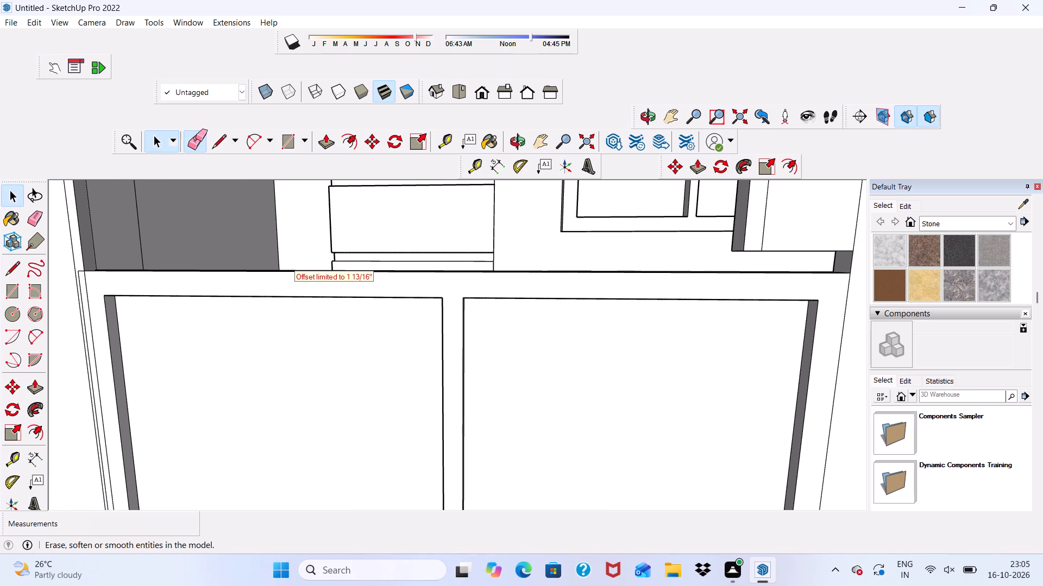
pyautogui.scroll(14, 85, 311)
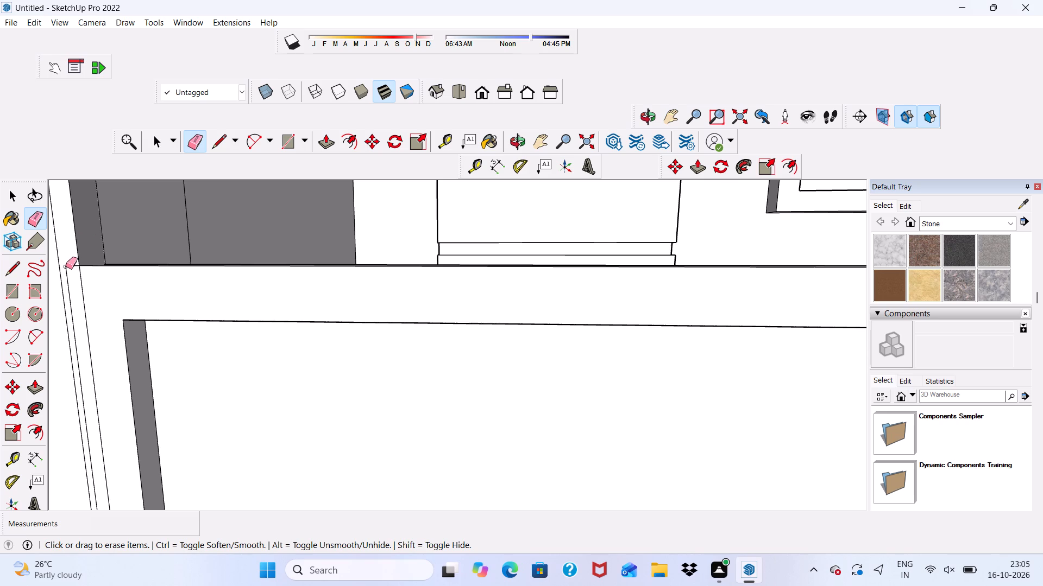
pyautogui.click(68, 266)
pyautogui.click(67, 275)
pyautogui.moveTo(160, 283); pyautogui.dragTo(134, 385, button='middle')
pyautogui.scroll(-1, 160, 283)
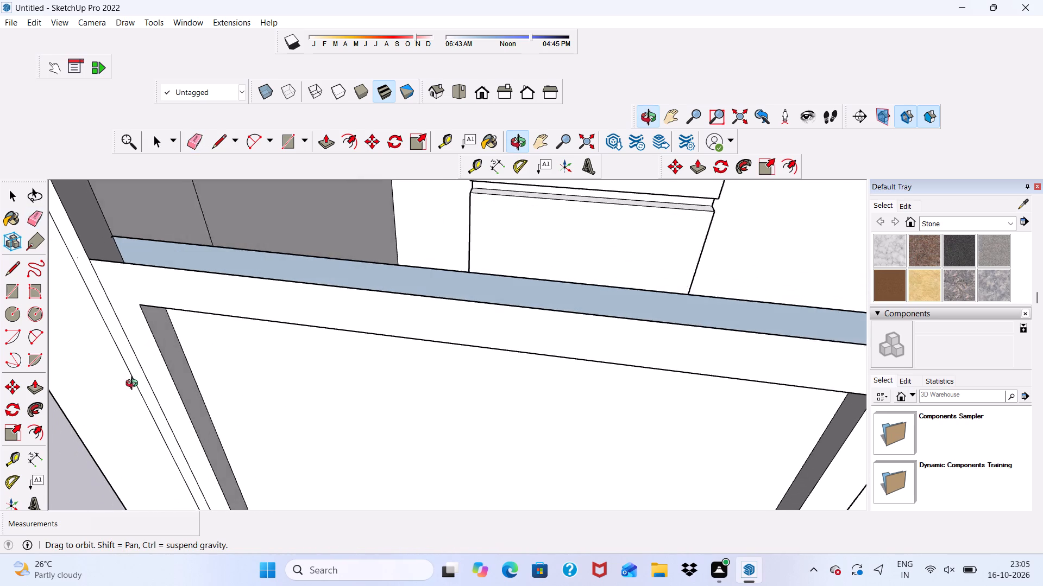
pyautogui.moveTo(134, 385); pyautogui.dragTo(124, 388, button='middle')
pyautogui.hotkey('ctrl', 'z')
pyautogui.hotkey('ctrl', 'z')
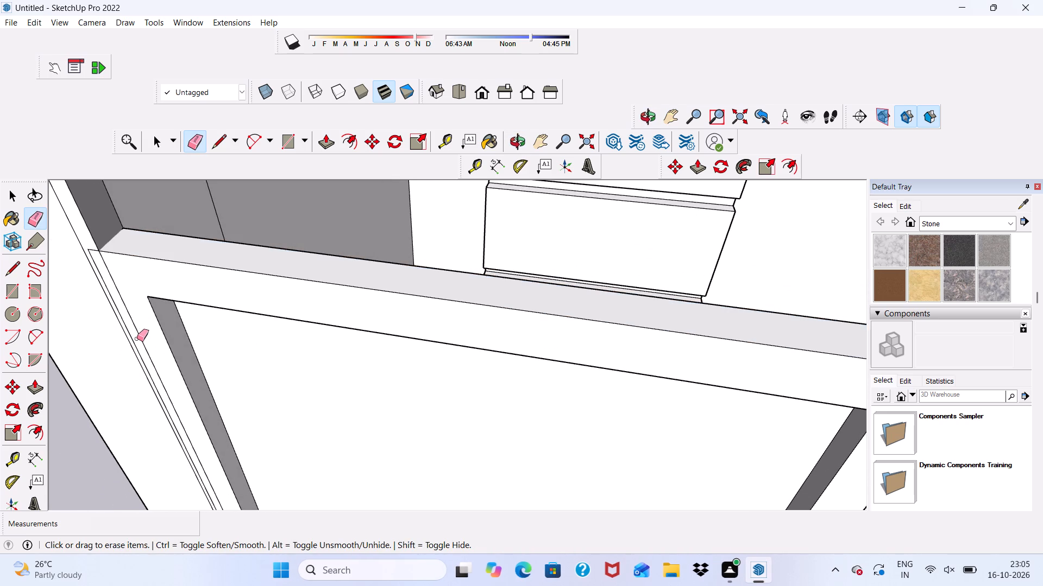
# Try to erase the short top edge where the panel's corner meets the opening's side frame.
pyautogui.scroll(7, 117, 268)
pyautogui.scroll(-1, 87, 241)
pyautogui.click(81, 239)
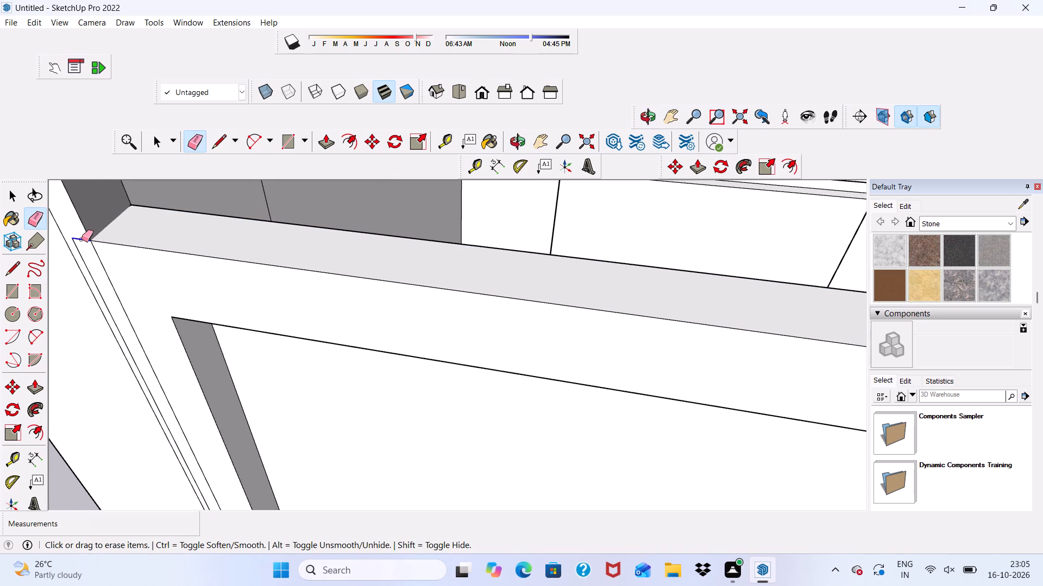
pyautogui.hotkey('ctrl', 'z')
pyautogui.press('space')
# Draw a thin horizontal rectangle about 3' 6" by 2 3/8" across the top of the left bay's recessed face.
pyautogui.scroll(-1, 175, 310)
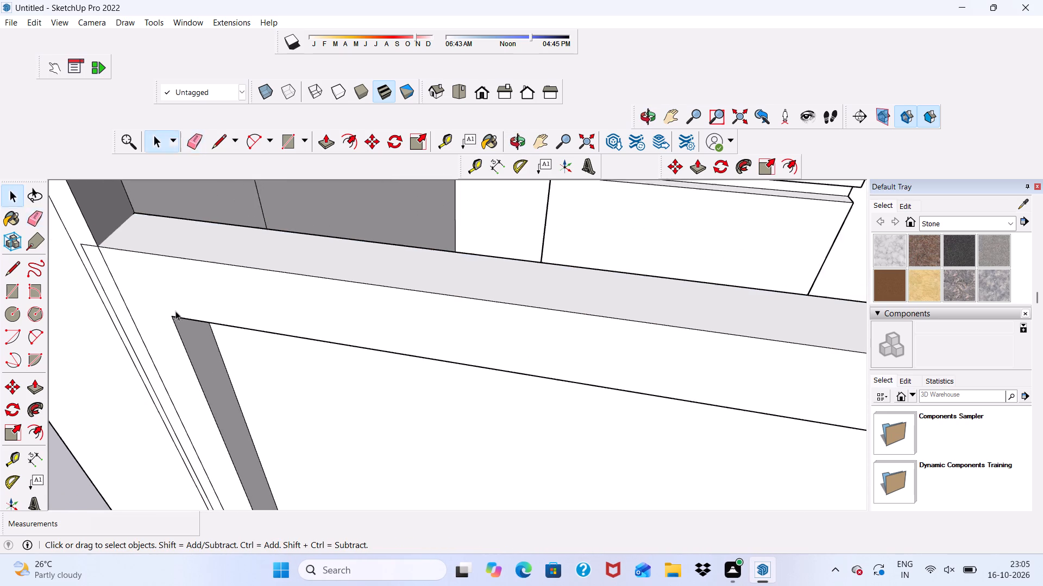
pyautogui.moveTo(175, 311); pyautogui.dragTo(234, 206, button='middle')
pyautogui.scroll(-10, 256, 201)
pyautogui.moveTo(337, 336); pyautogui.dragTo(337, 241, button='middle')
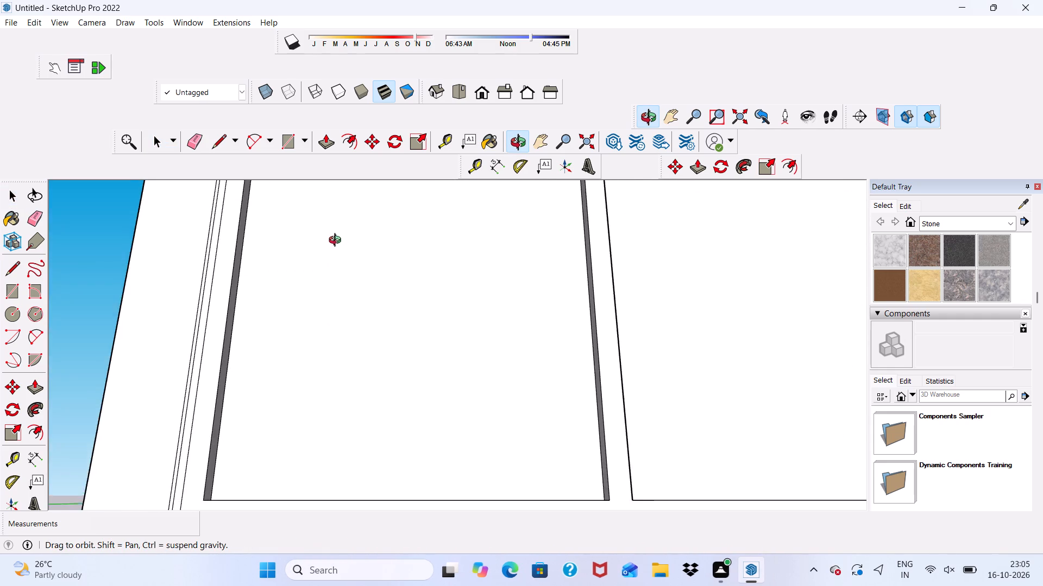
pyautogui.moveTo(337, 241); pyautogui.dragTo(279, 295, button='middle')
pyautogui.click(293, 153)
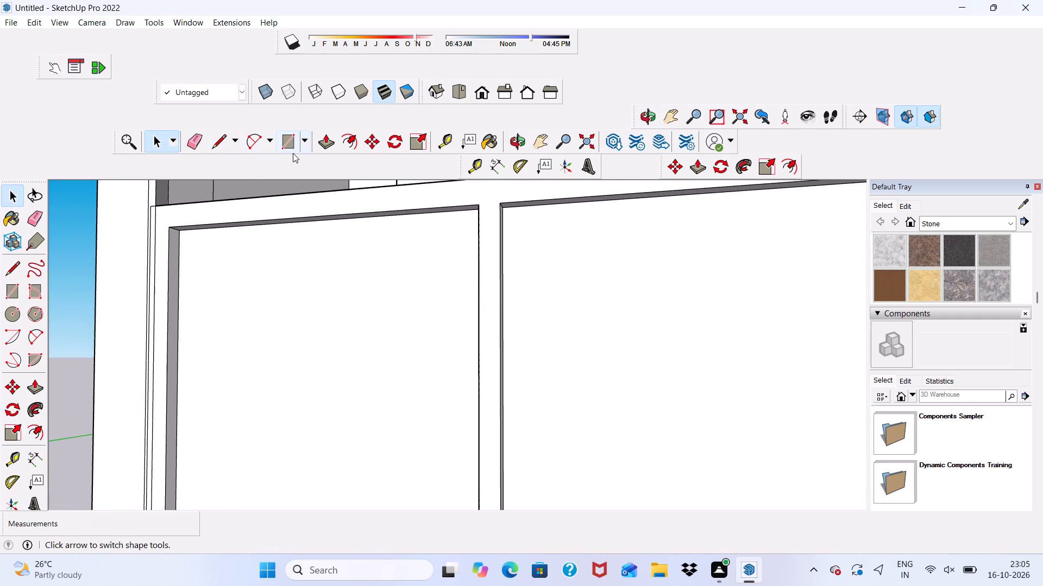
pyautogui.scroll(-1, 225, 253)
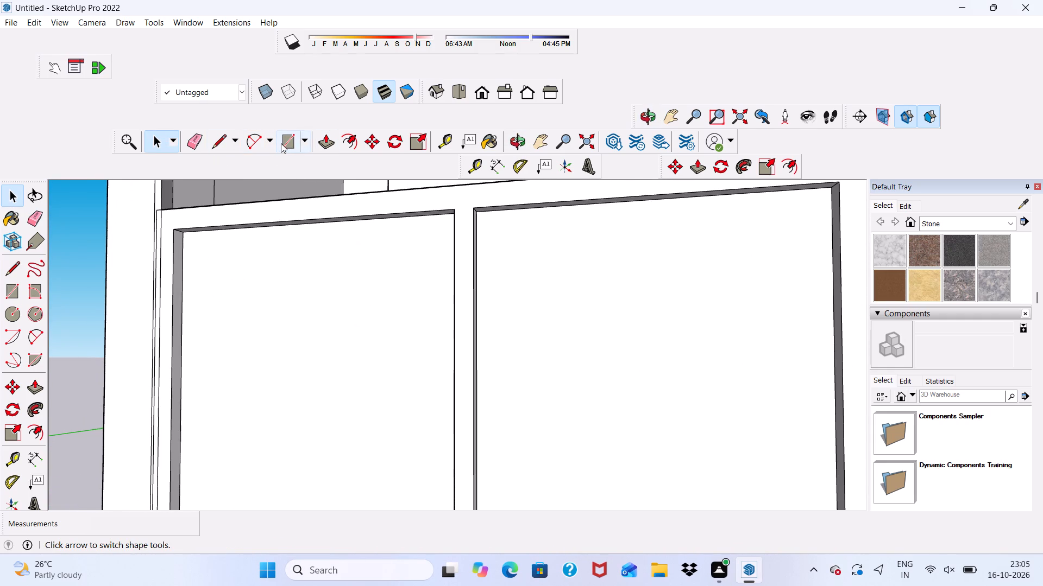
pyautogui.click(281, 143)
pyautogui.scroll(7, 228, 279)
pyautogui.scroll(4, 186, 216)
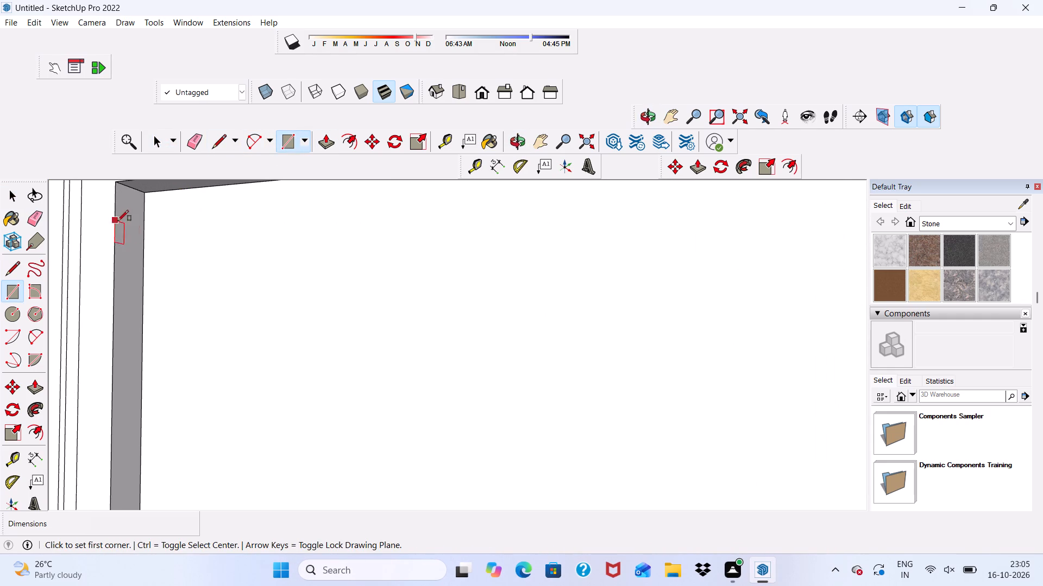
pyautogui.click(143, 198)
pyautogui.scroll(-3, 169, 285)
pyautogui.scroll(-3, 221, 313)
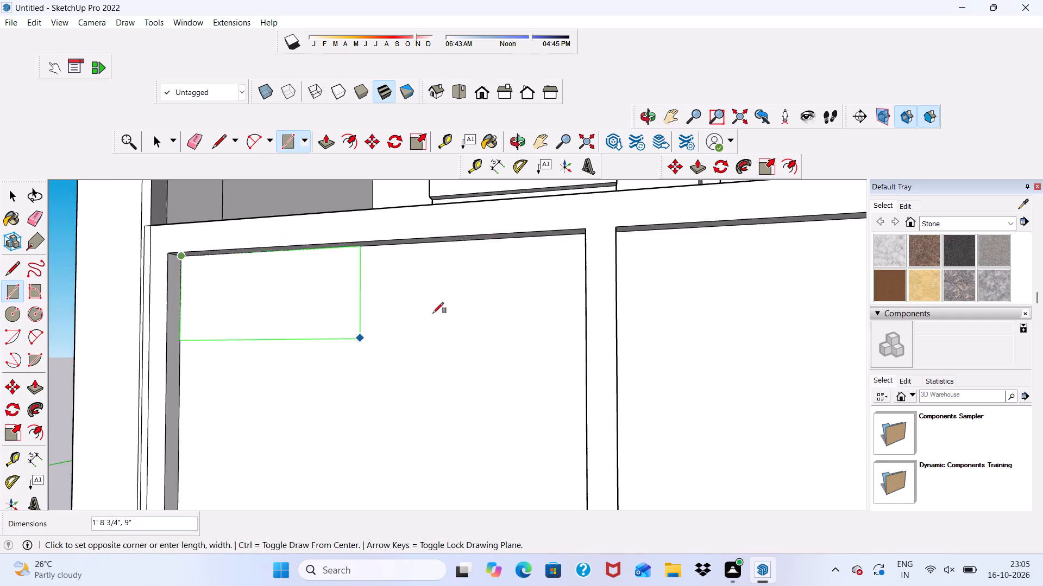
pyautogui.scroll(-5, 433, 313)
pyautogui.scroll(5, 551, 277)
pyautogui.scroll(-4, 548, 269)
pyautogui.moveTo(548, 269); pyautogui.dragTo(623, 263, button='middle')
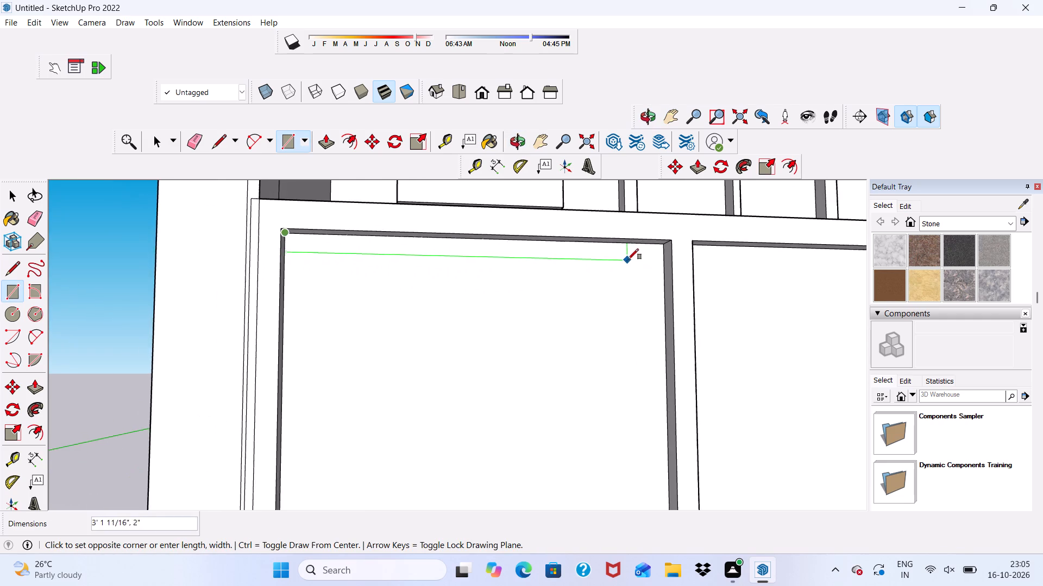
pyautogui.scroll(4, 628, 259)
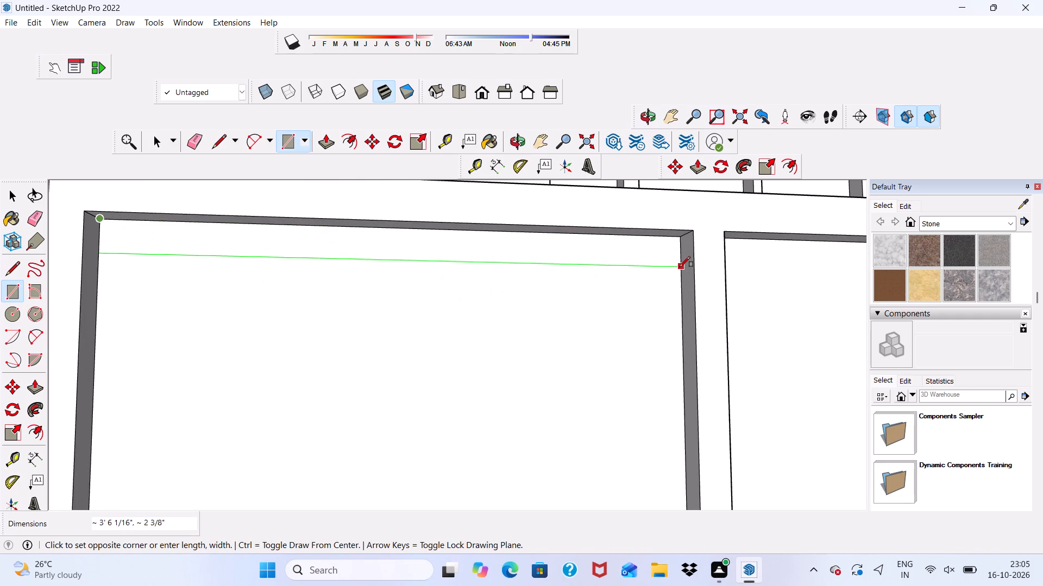
pyautogui.click(680, 265)
pyautogui.press('space')
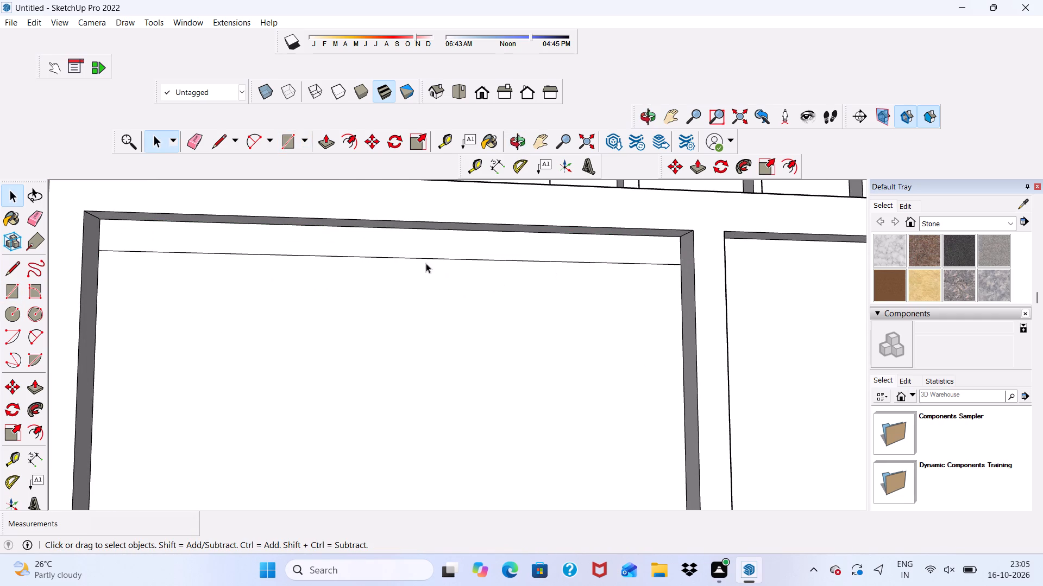
# Copy the left bay's top strip 3 3/4" downward and array it as 15 copies.
pyautogui.doubleClick(417, 250)
pyautogui.click(368, 143)
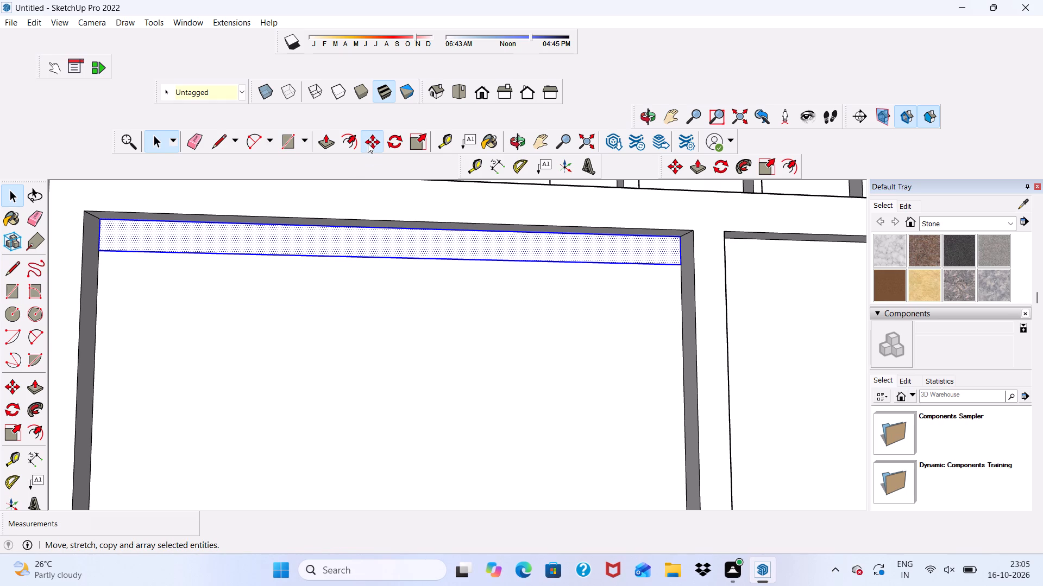
pyautogui.click(341, 246)
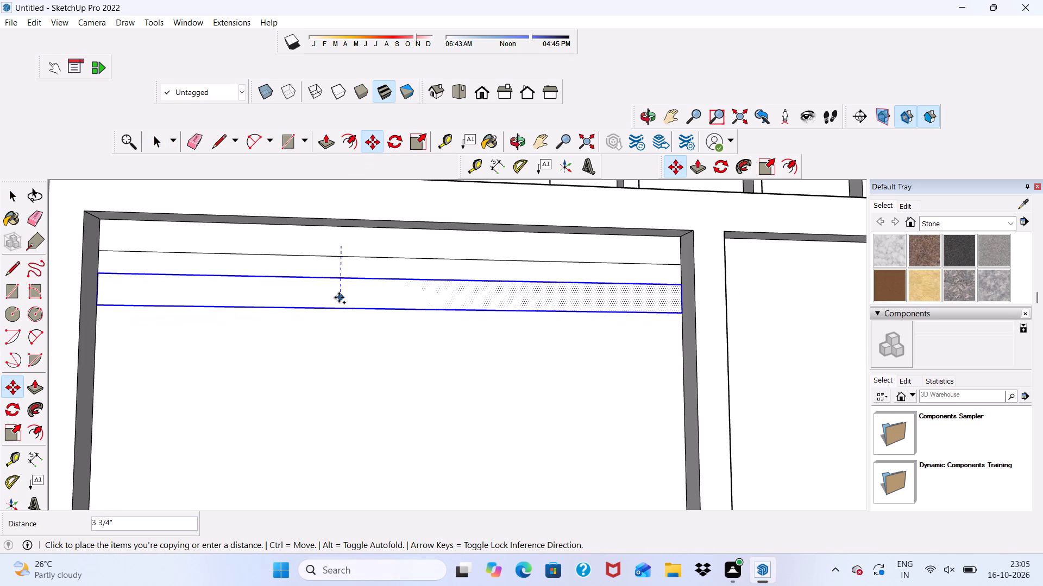
pyautogui.click(339, 297)
pyautogui.hotkey('shift', '*')
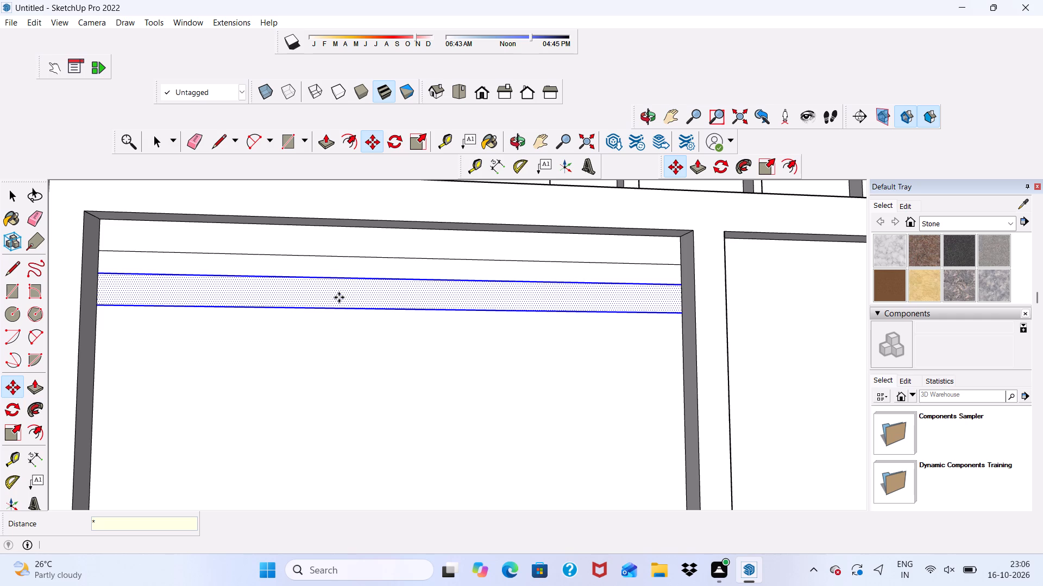
pyautogui.write('15')
pyautogui.press('Return')
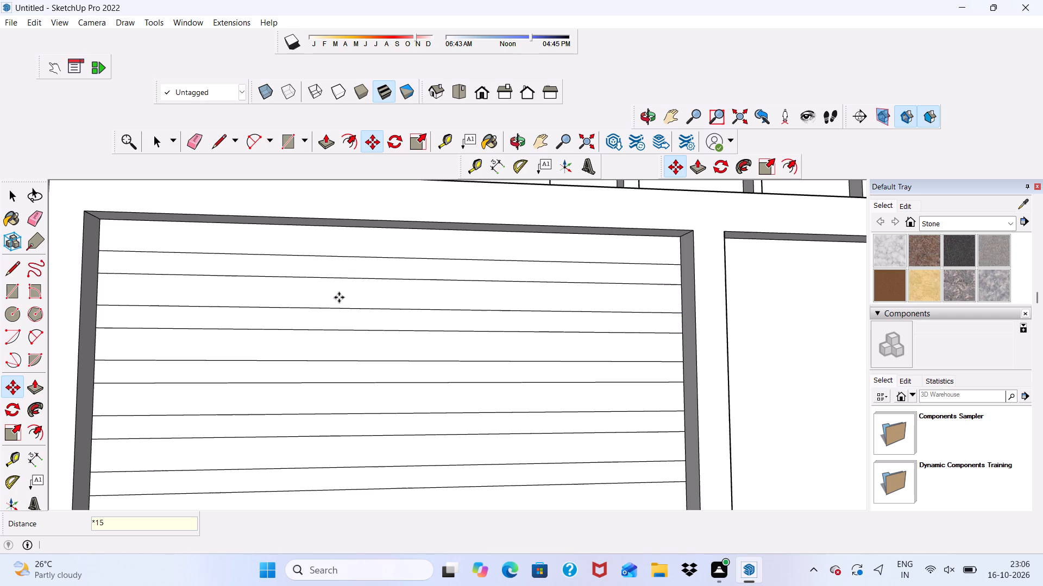
# Draw a thin horizontal rectangle about 3' 3 5/8" by 2 1/16" across the top of the right bay's recessed face.
pyautogui.scroll(-13, 341, 298)
pyautogui.scroll(-2, 393, 342)
pyautogui.moveTo(399, 369); pyautogui.dragTo(370, 398, button='middle')
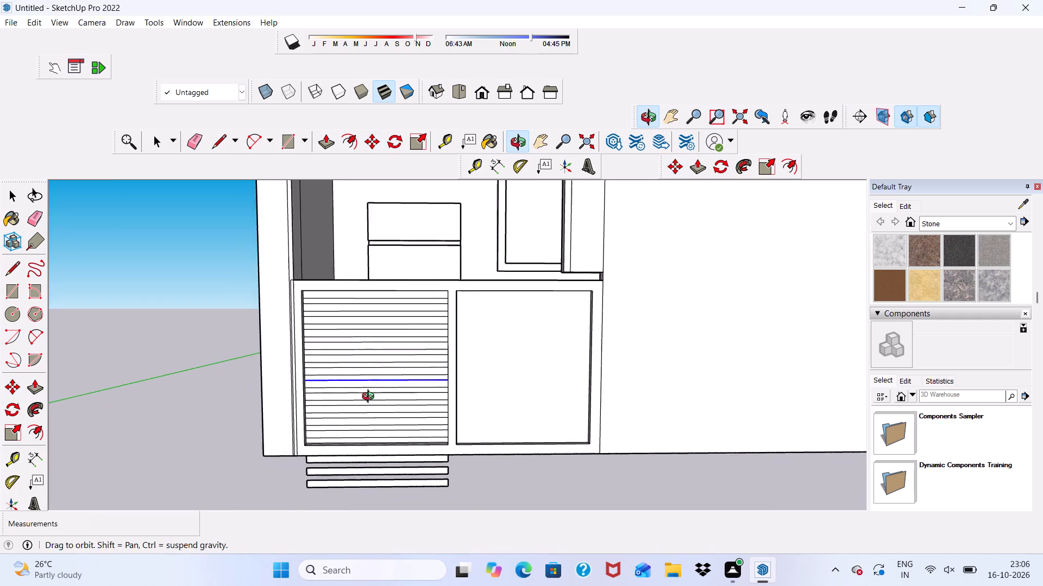
pyautogui.moveTo(370, 398); pyautogui.dragTo(363, 393, button='middle')
pyautogui.scroll(8, 453, 319)
pyautogui.press('space')
pyautogui.scroll(5, 392, 284)
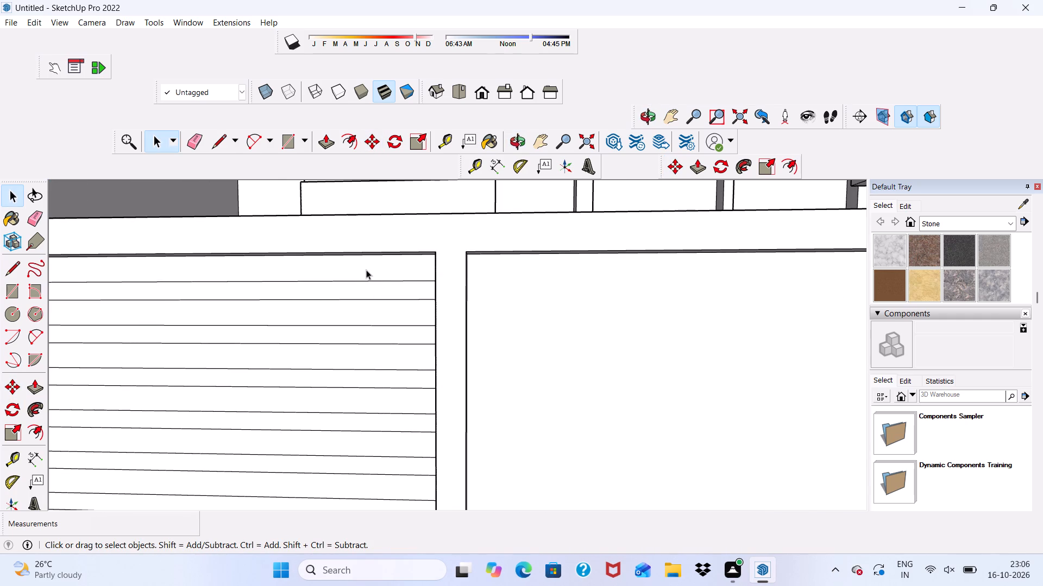
pyautogui.scroll(-1, 468, 295)
pyautogui.moveTo(468, 295); pyautogui.dragTo(413, 279, button='middle')
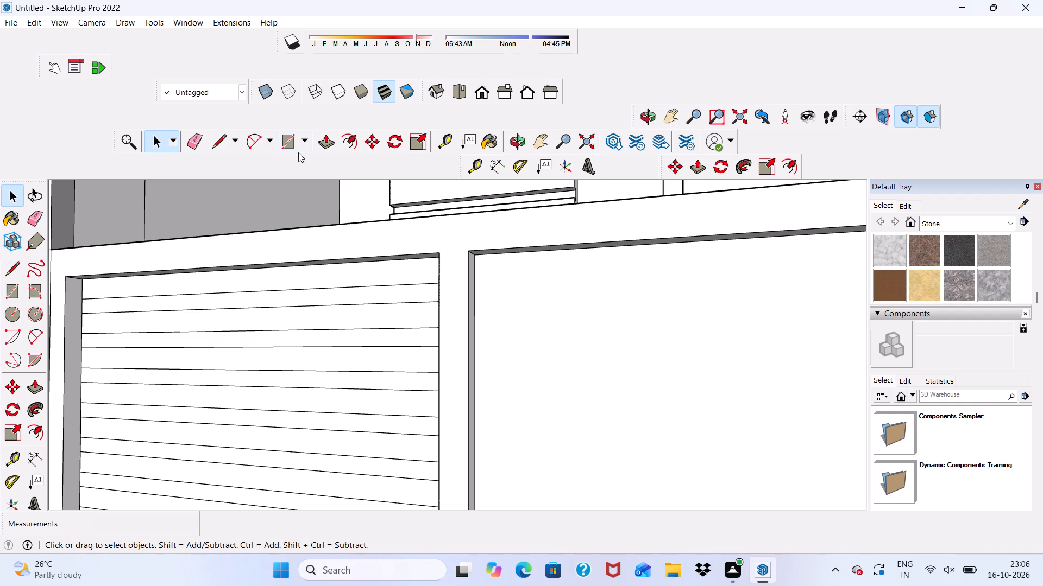
pyautogui.click(290, 141)
pyautogui.scroll(4, 561, 247)
pyautogui.scroll(-1, 532, 262)
pyautogui.scroll(9, 475, 298)
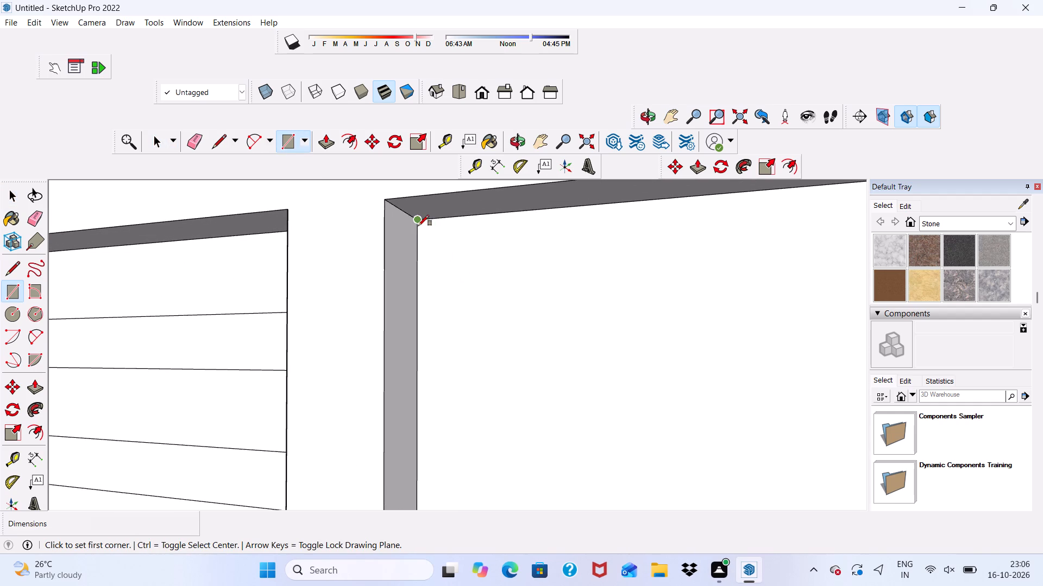
pyautogui.click(418, 224)
pyautogui.scroll(-8, 422, 330)
pyautogui.scroll(-3, 519, 273)
pyautogui.scroll(-8, 440, 321)
pyautogui.scroll(3, 766, 310)
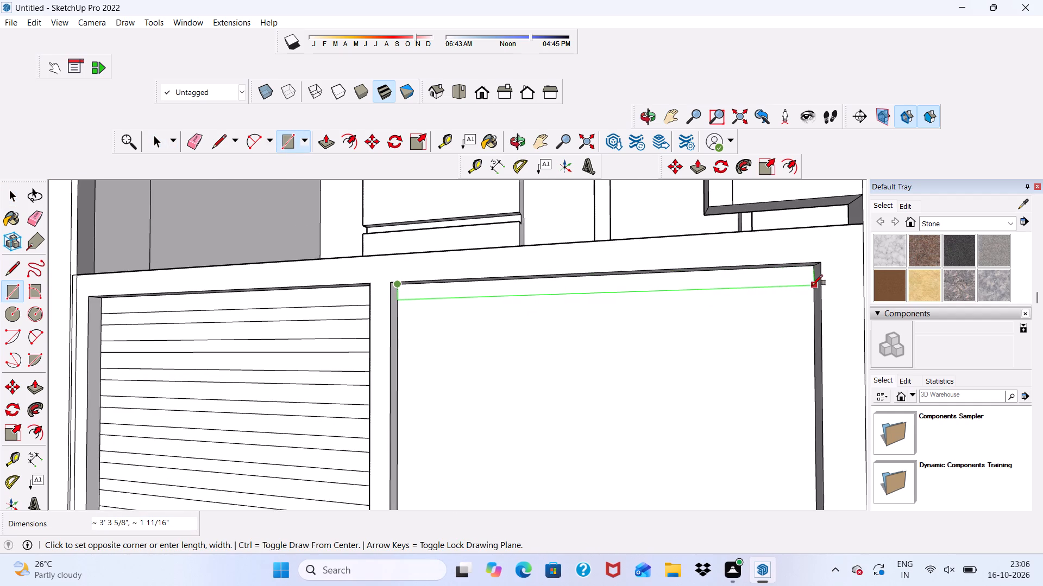
pyautogui.scroll(5, 812, 285)
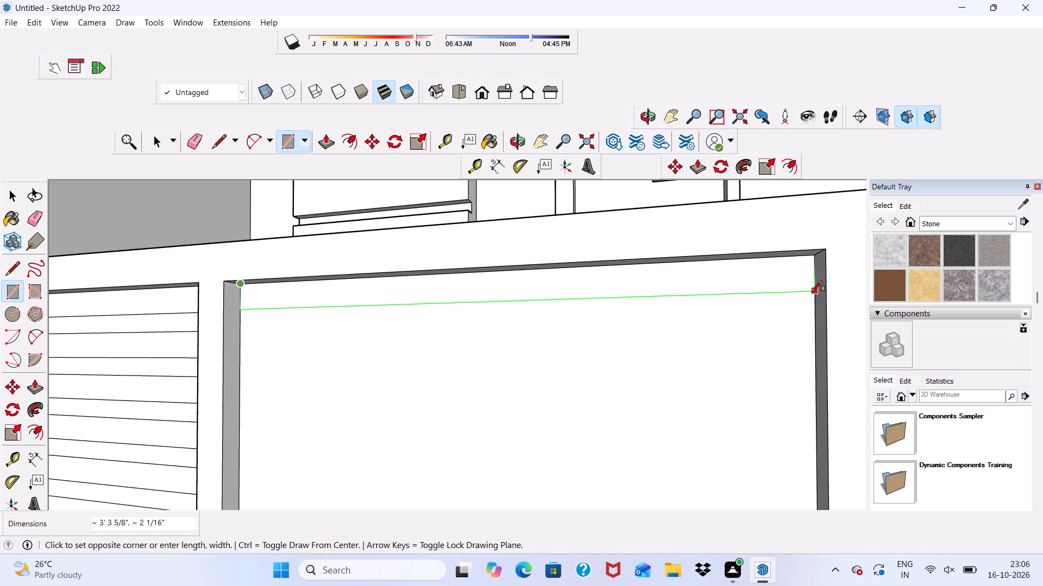
pyautogui.click(812, 291)
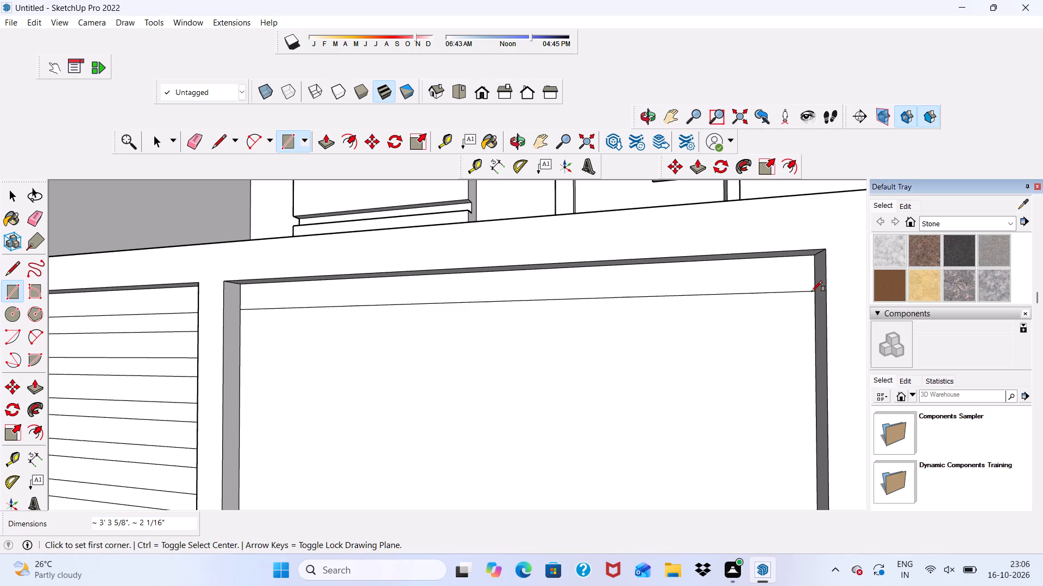
pyautogui.press('space')
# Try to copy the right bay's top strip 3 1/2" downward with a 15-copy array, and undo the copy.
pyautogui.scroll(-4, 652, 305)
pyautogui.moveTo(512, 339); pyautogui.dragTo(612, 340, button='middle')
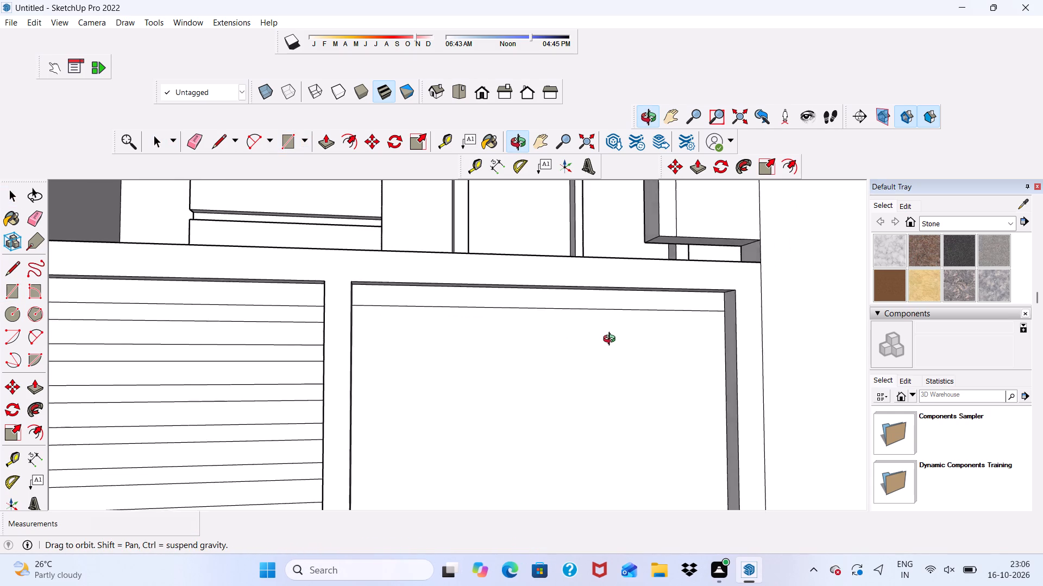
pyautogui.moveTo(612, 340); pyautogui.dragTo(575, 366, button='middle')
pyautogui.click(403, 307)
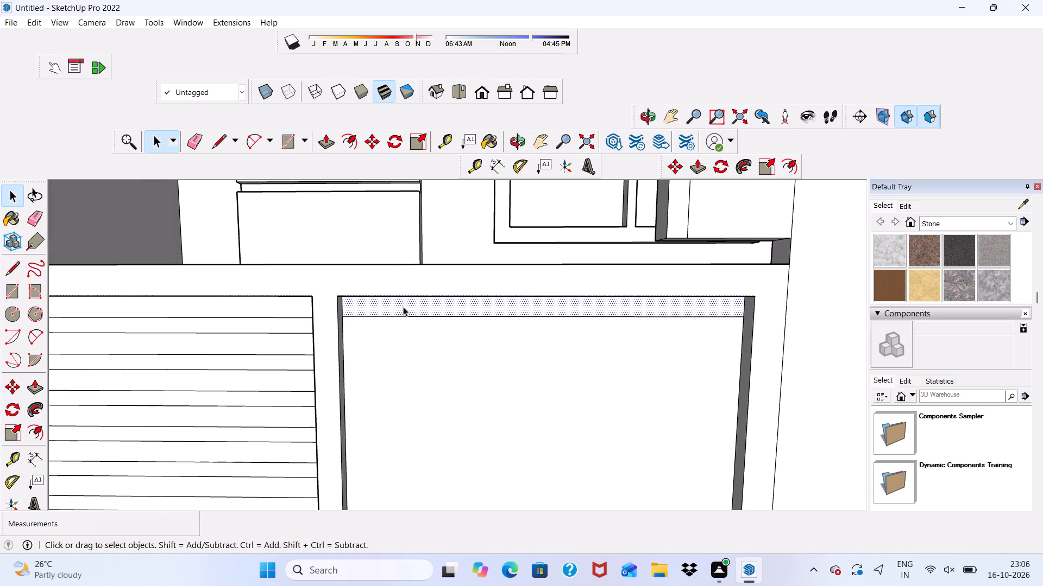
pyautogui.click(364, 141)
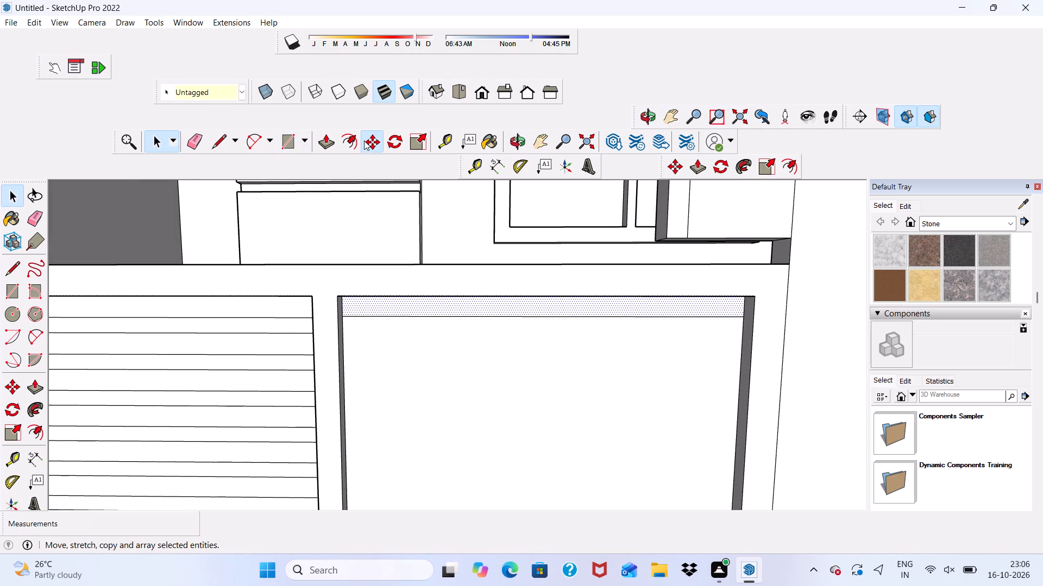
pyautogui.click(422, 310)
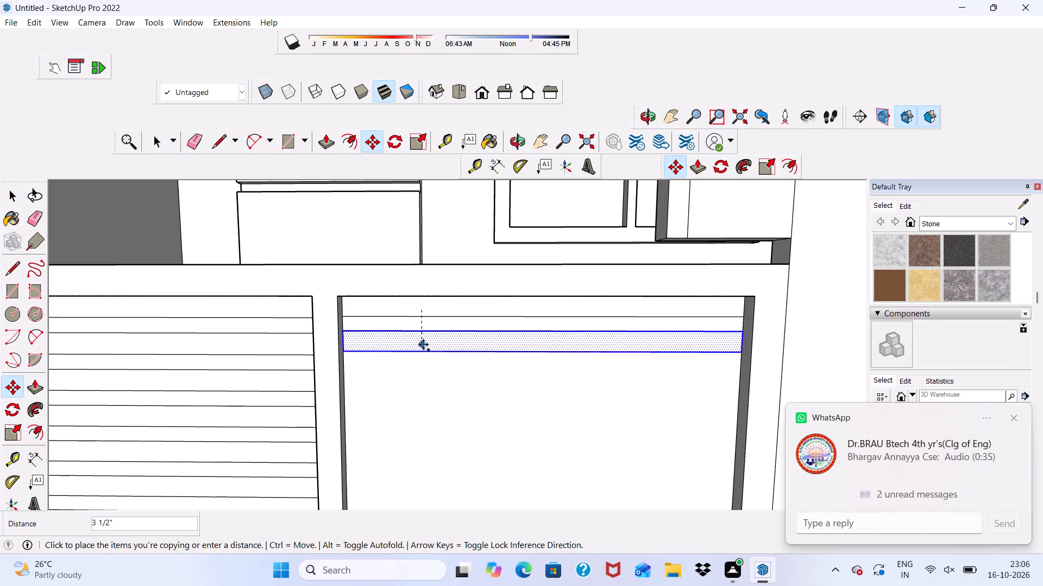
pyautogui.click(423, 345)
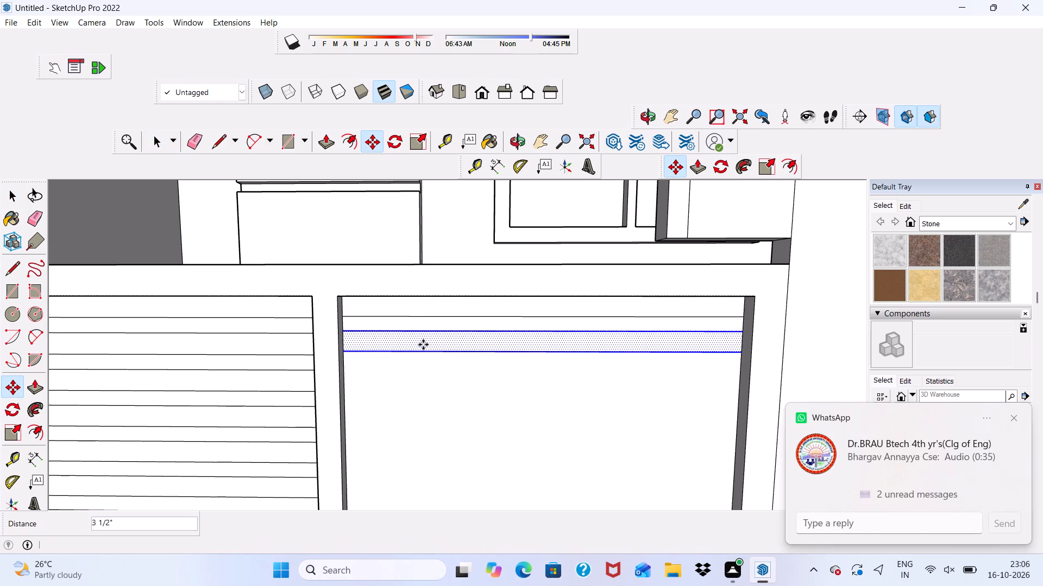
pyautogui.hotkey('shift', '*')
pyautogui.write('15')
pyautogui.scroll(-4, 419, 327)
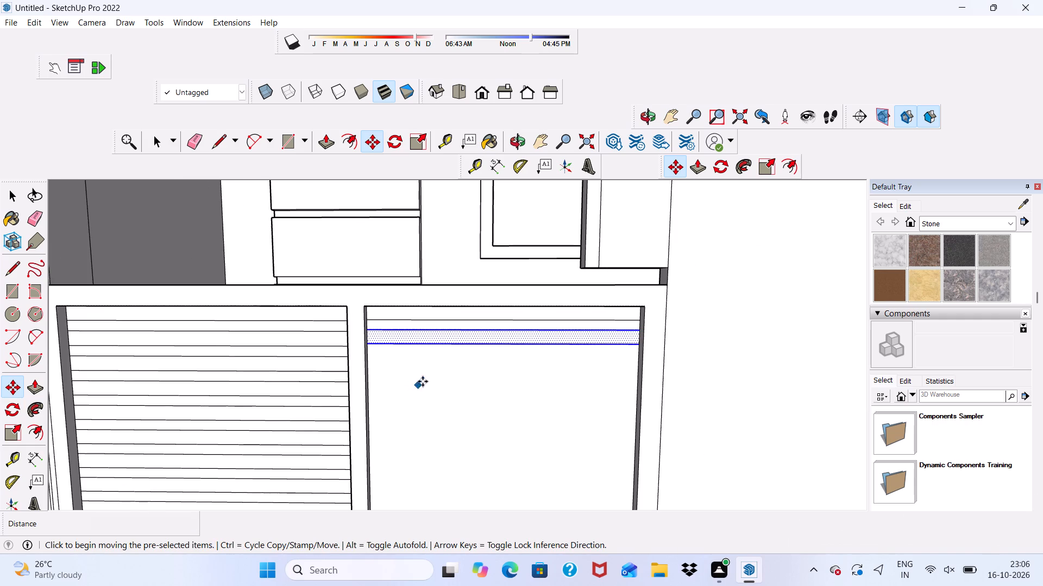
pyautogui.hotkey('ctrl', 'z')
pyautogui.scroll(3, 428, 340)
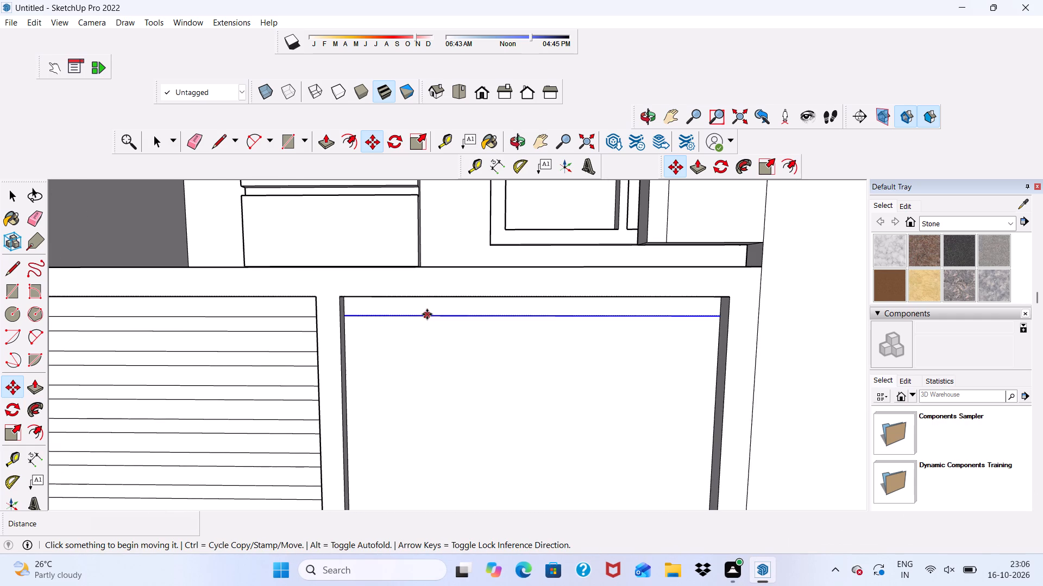
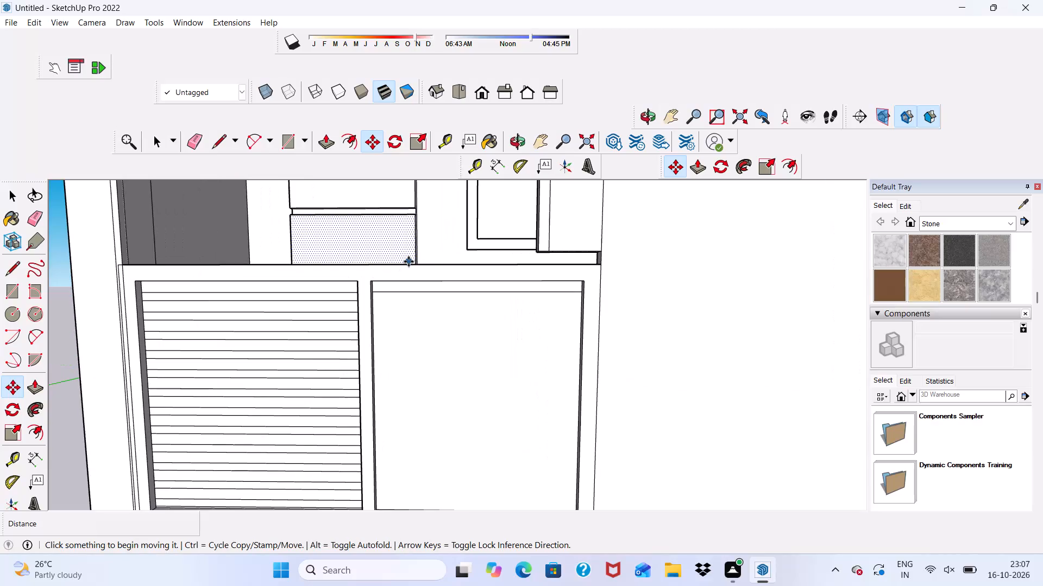
# Copy the right bay's top strip about 3 7/16" downward and array it as 15 copies.
pyautogui.scroll(8, 416, 292)
pyautogui.click(410, 286)
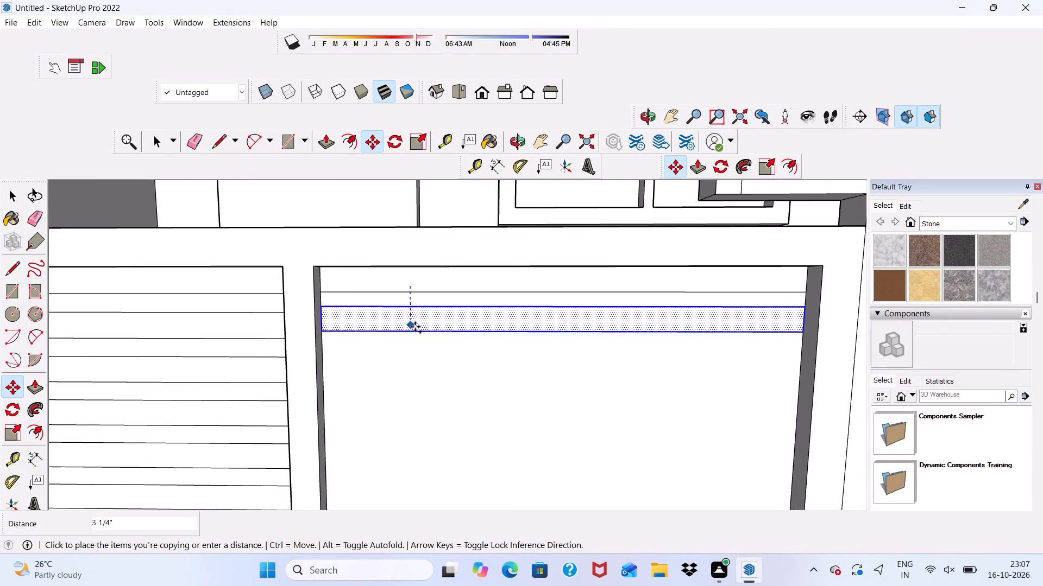
pyautogui.click(418, 327)
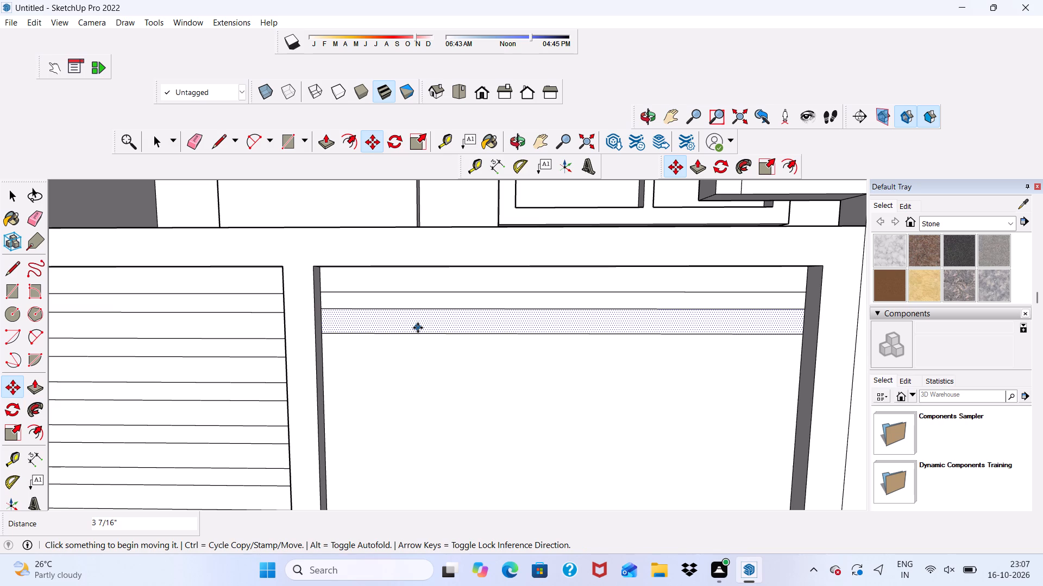
pyautogui.hotkey('shift', '*')
pyautogui.write('15')
pyautogui.press('Return')
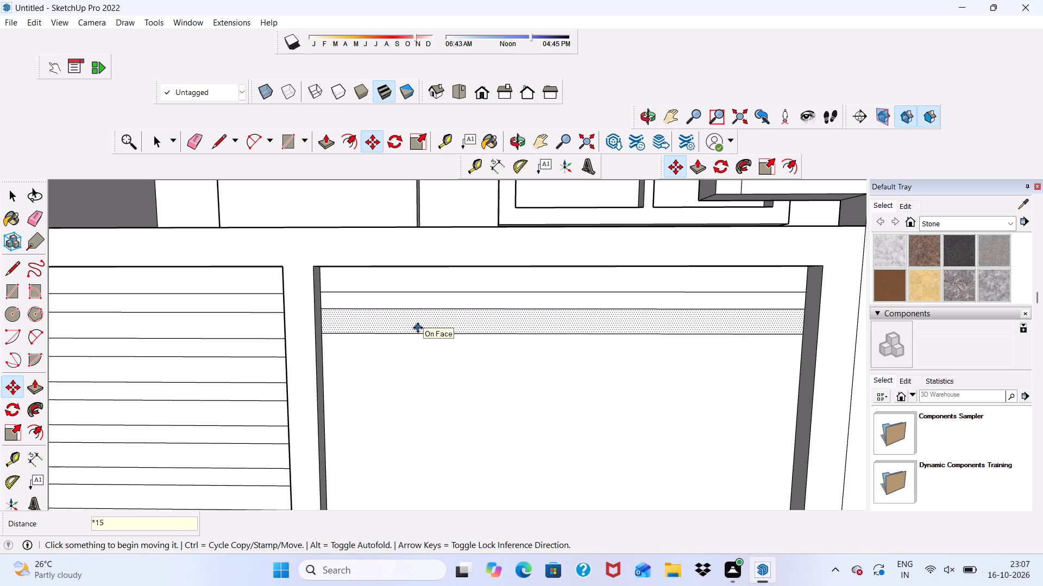
pyautogui.scroll(-5, 422, 315)
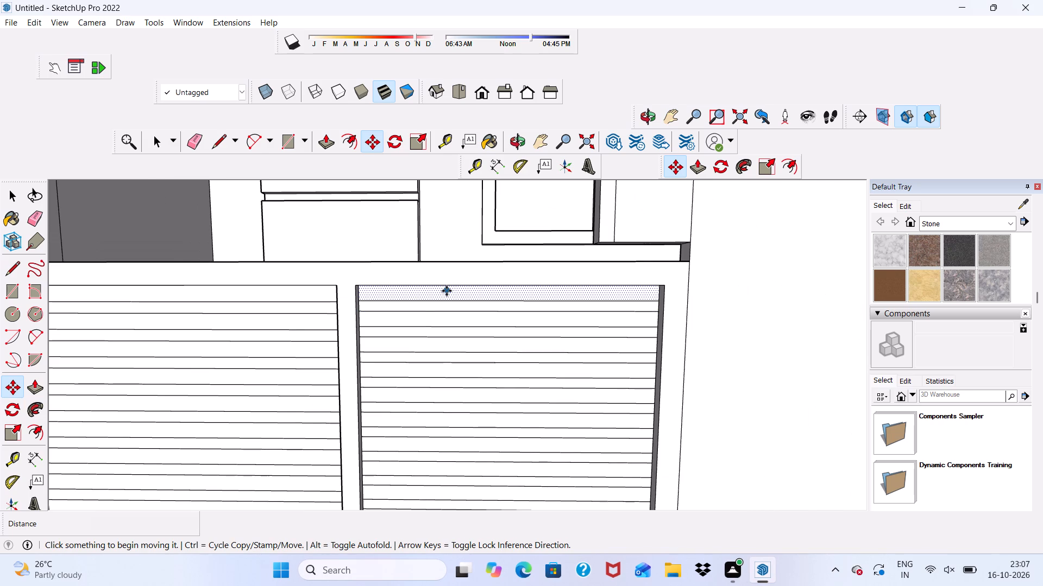
pyautogui.scroll(-4, 436, 306)
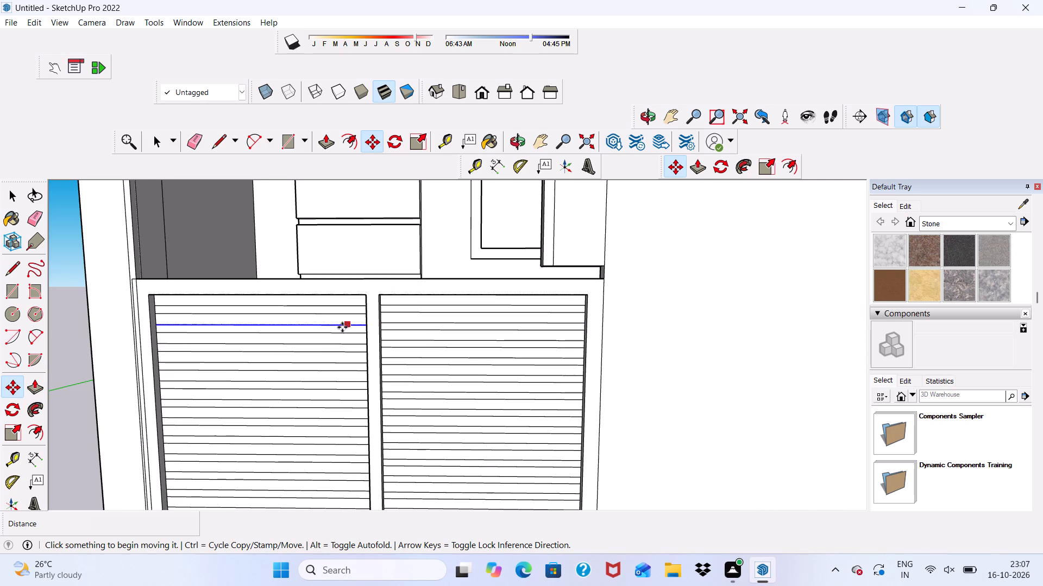
# Erase the right end edge and bottom edge of the uppermost surplus strip hanging below the base under the left bay.
pyautogui.press('space')
pyautogui.scroll(4, 173, 339)
pyautogui.scroll(-10, 218, 254)
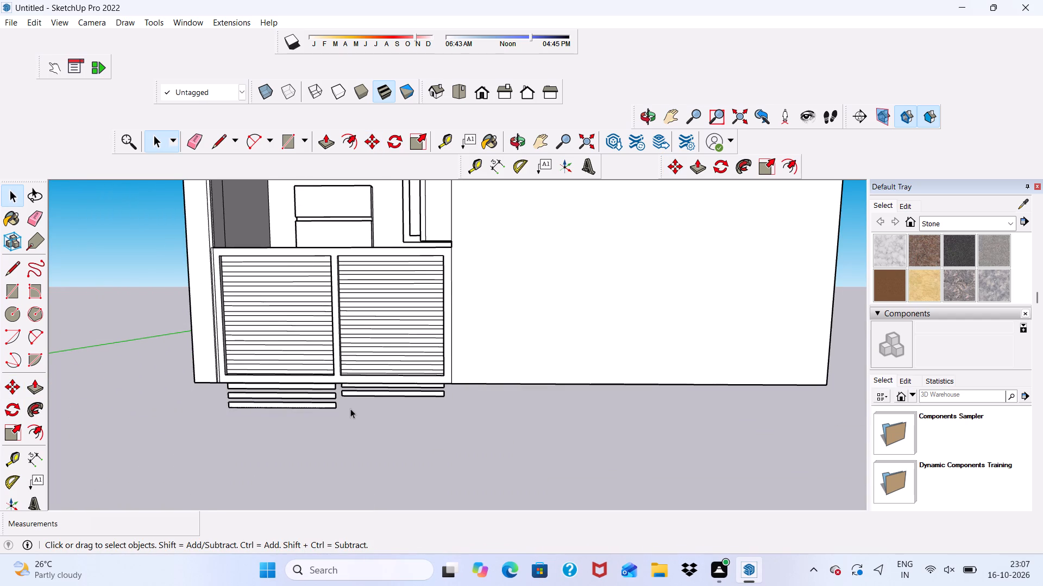
pyautogui.moveTo(350, 409); pyautogui.dragTo(378, 318, button='middle')
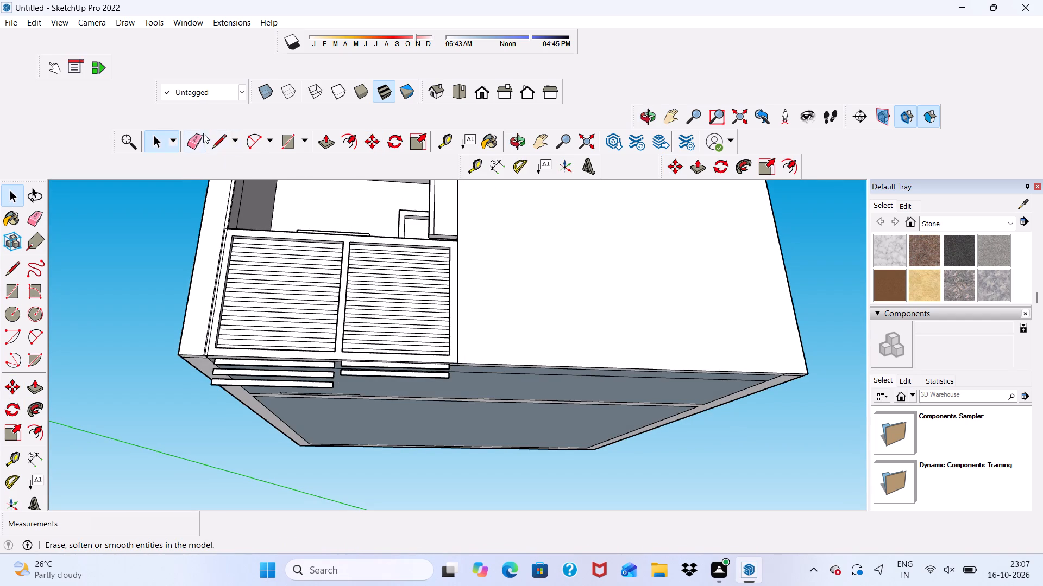
pyautogui.click(193, 142)
pyautogui.scroll(4, 345, 414)
pyautogui.scroll(10, 316, 313)
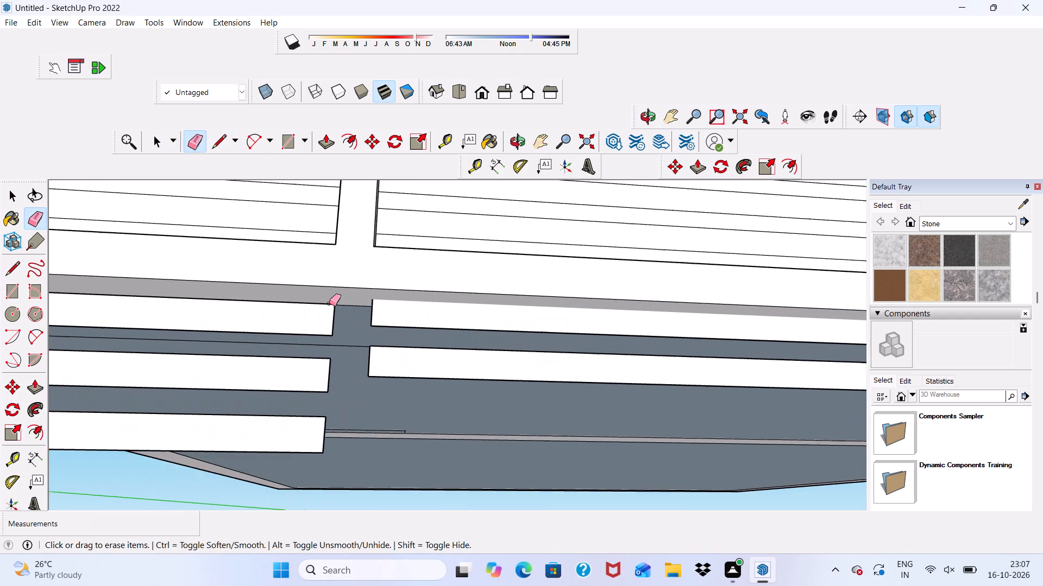
pyautogui.scroll(1, 329, 303)
pyautogui.moveTo(331, 319); pyautogui.dragTo(334, 335)
pyautogui.click(309, 340)
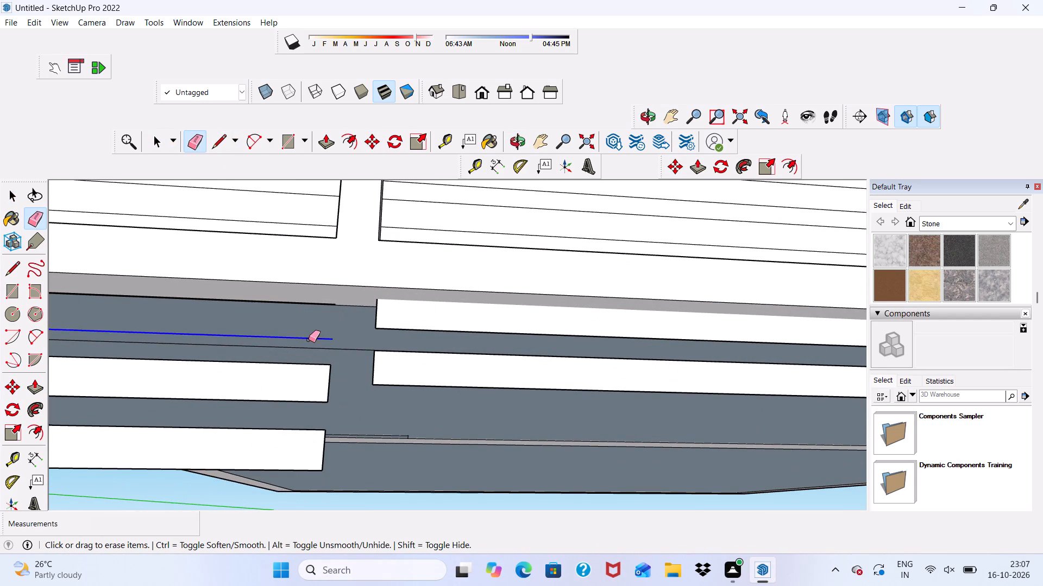
pyautogui.click(302, 366)
pyautogui.moveTo(300, 388); pyautogui.dragTo(301, 398)
pyautogui.click(301, 398)
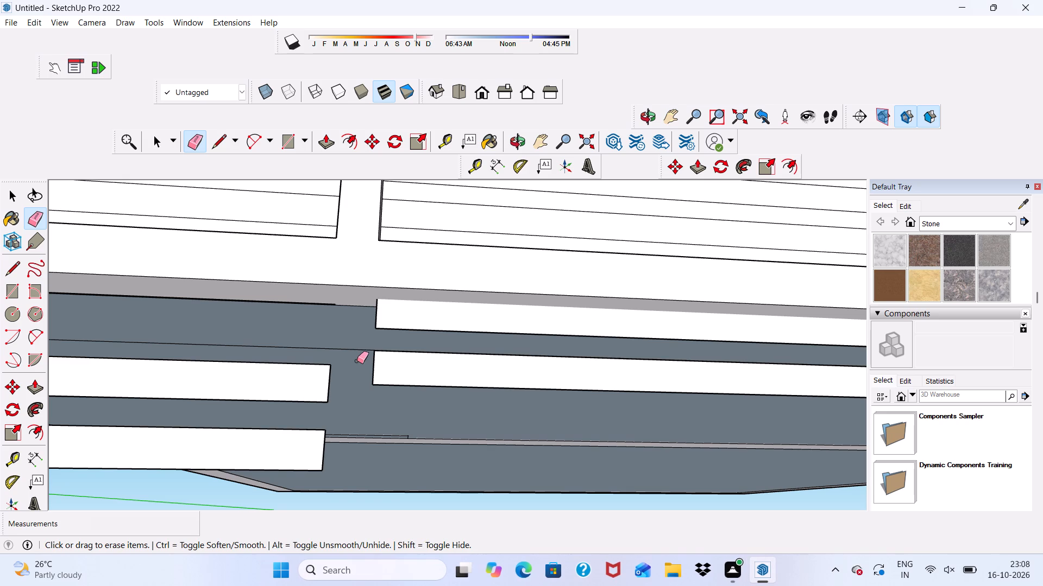
# Erase the bottom and end edges of the upper surplus strip hanging below the base under the right bay.
pyautogui.scroll(2, 336, 437)
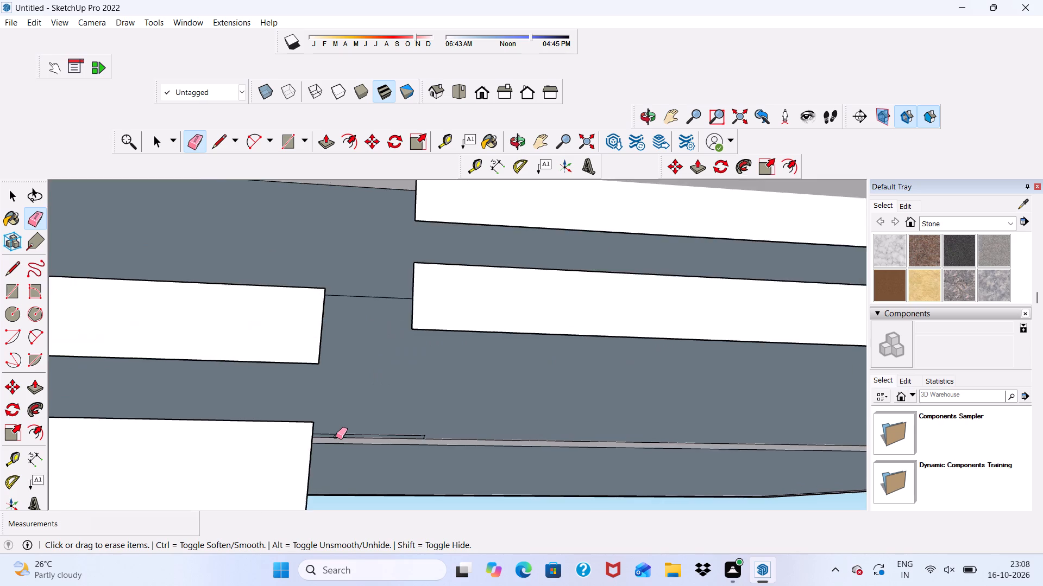
pyautogui.scroll(-7, 336, 437)
pyautogui.scroll(-3, 400, 383)
pyautogui.scroll(5, 399, 387)
pyautogui.scroll(-3, 398, 389)
pyautogui.scroll(3, 389, 424)
pyautogui.scroll(-3, 389, 424)
pyautogui.moveTo(389, 424); pyautogui.dragTo(387, 352, button='middle')
pyautogui.scroll(8, 387, 349)
pyautogui.scroll(-1, 400, 304)
pyautogui.scroll(5, 400, 335)
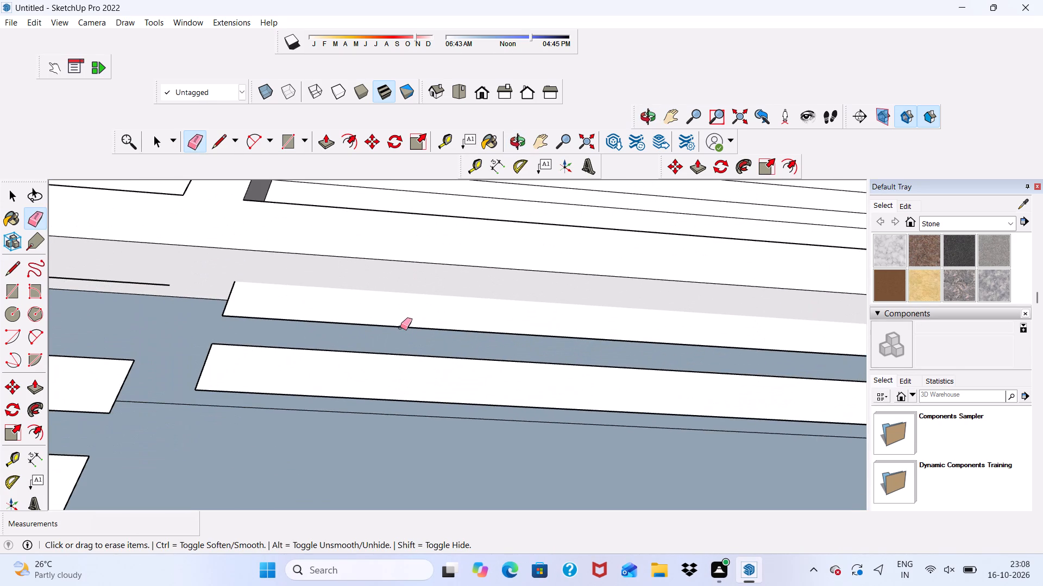
pyautogui.click(400, 327)
pyautogui.scroll(3, 287, 315)
pyautogui.click(215, 290)
pyautogui.scroll(-4, 230, 284)
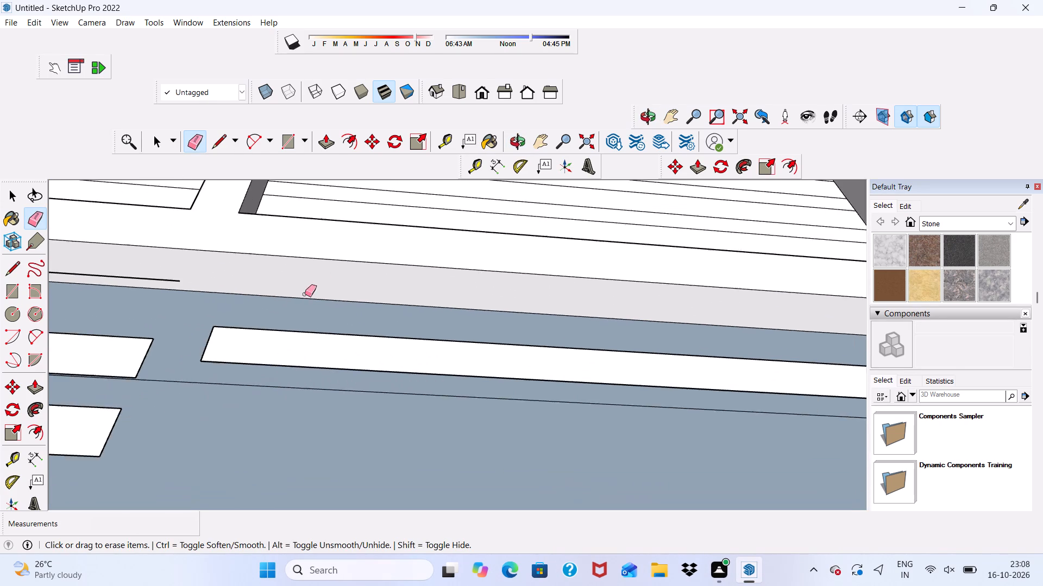
pyautogui.scroll(-12, 305, 294)
pyautogui.scroll(12, 620, 324)
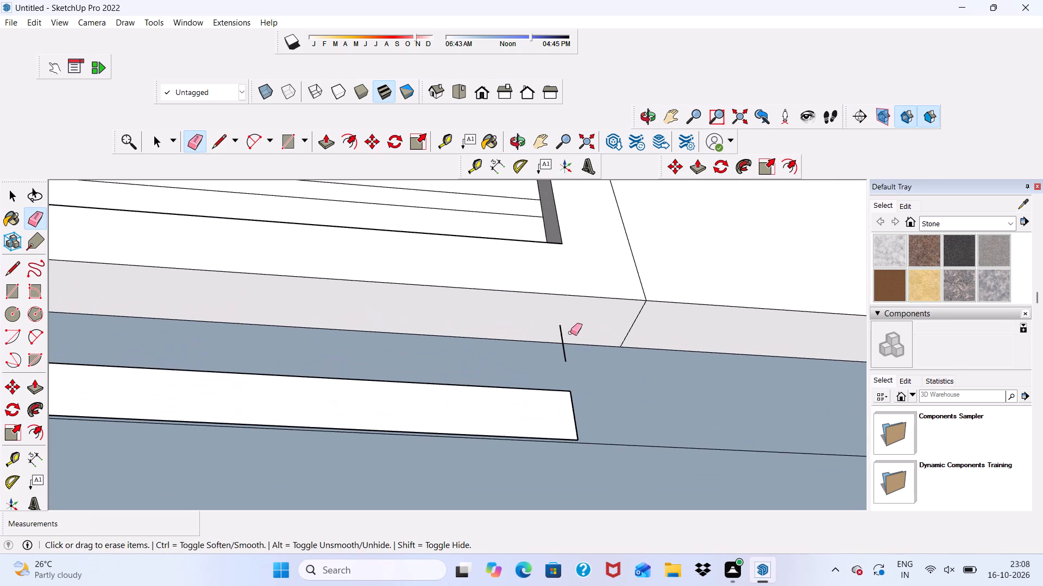
pyautogui.click(562, 342)
pyautogui.scroll(-9, 530, 310)
# Erase all edges of the remaining surplus strip hanging below the base under the right bay.
pyautogui.moveTo(512, 390); pyautogui.dragTo(493, 430, button='middle')
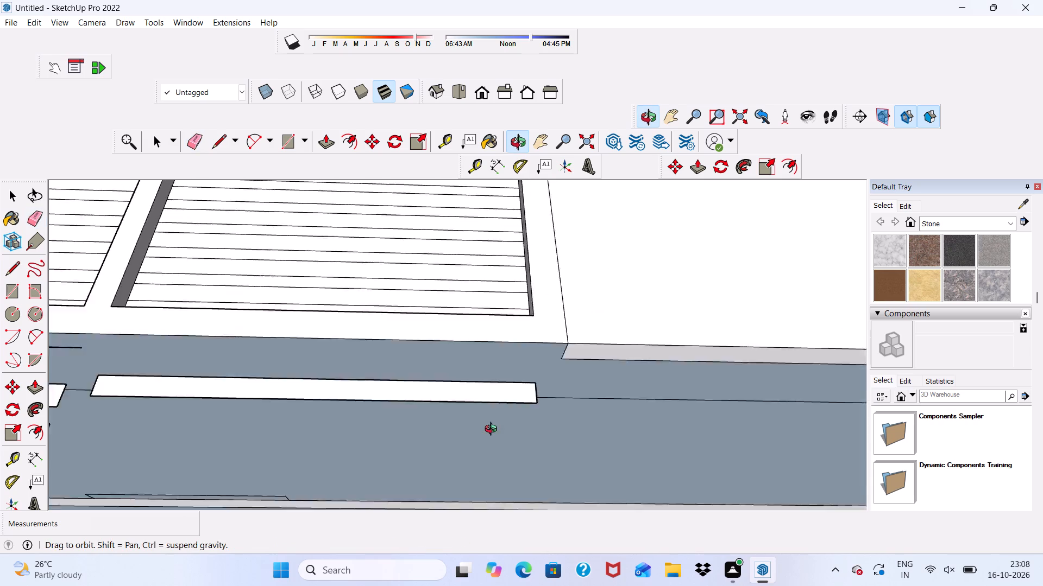
pyautogui.moveTo(493, 430); pyautogui.dragTo(473, 442, button='middle')
pyautogui.scroll(4, 499, 411)
pyautogui.click(502, 406)
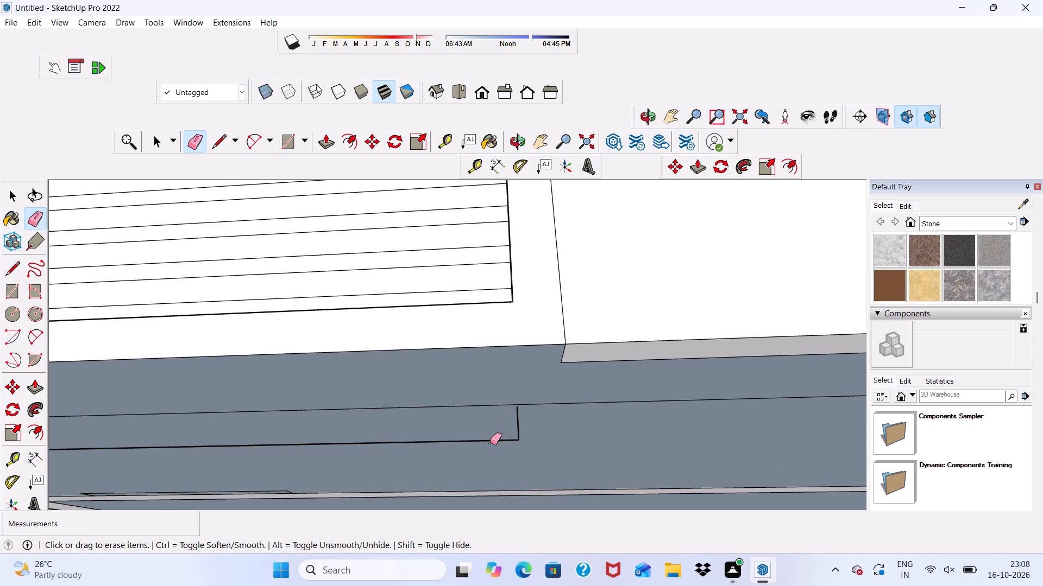
pyautogui.click(490, 442)
pyautogui.moveTo(515, 425); pyautogui.dragTo(520, 421)
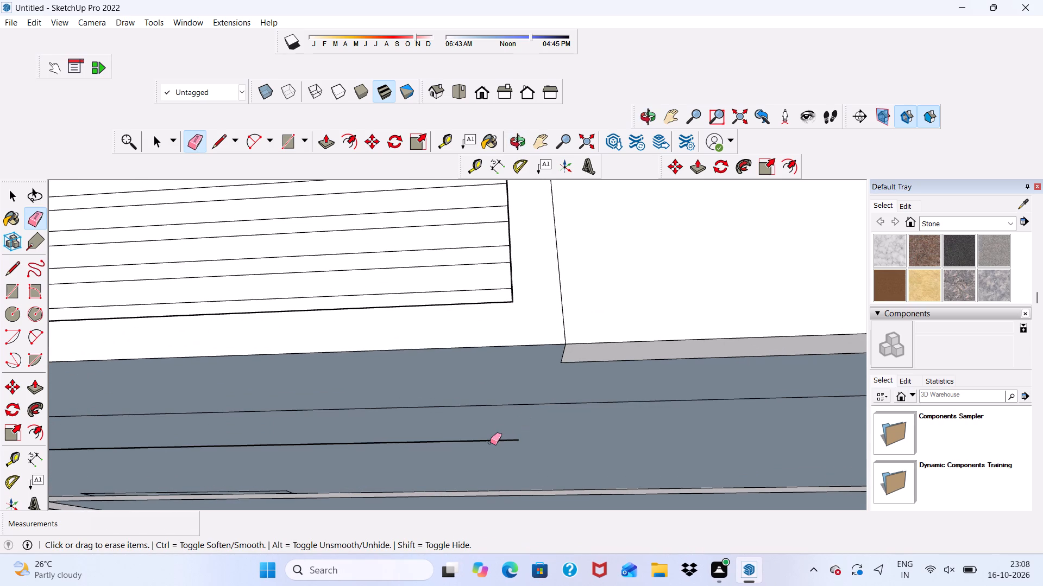
pyautogui.click(490, 442)
pyautogui.doubleClick(492, 439)
pyautogui.scroll(-2, 497, 393)
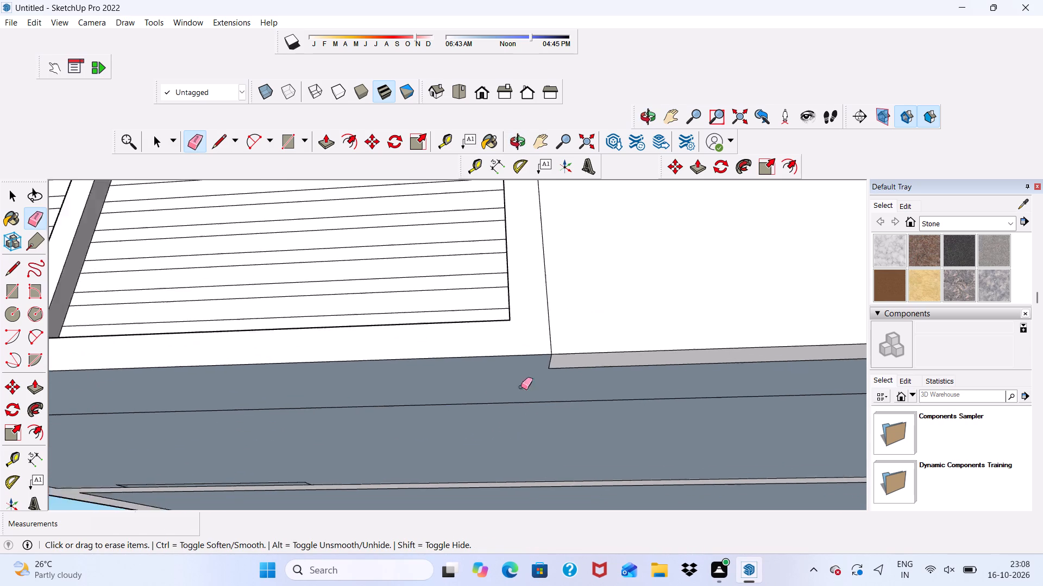
pyautogui.scroll(-9, 521, 387)
pyautogui.scroll(4, 289, 379)
pyautogui.scroll(3, 337, 393)
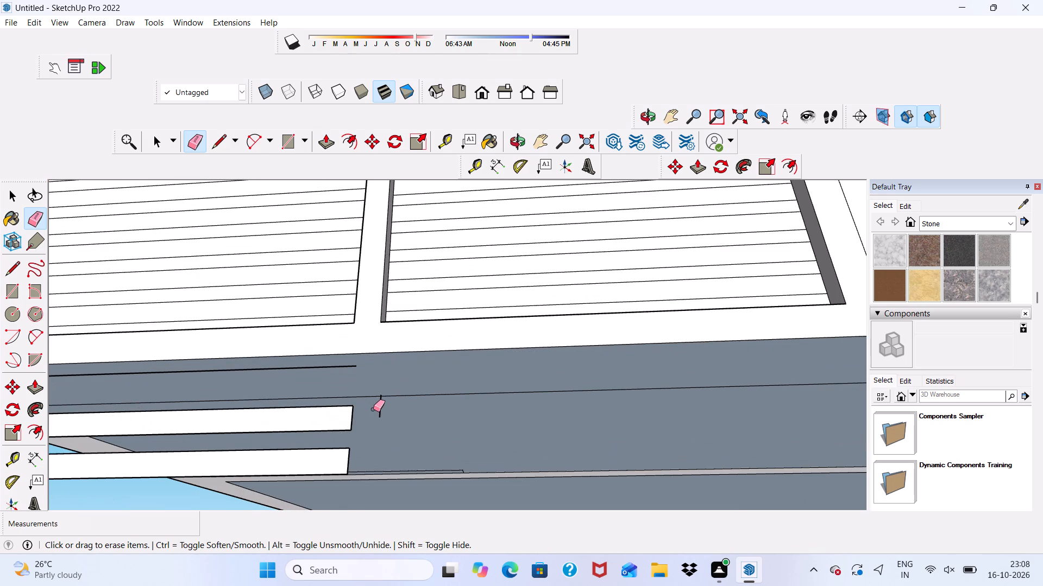
pyautogui.moveTo(378, 408); pyautogui.dragTo(384, 409)
# Erase the leftover long edge and left end edge of the uppermost surplus strip under the left bay, undoing one mistaken erasure.
pyautogui.click(304, 370)
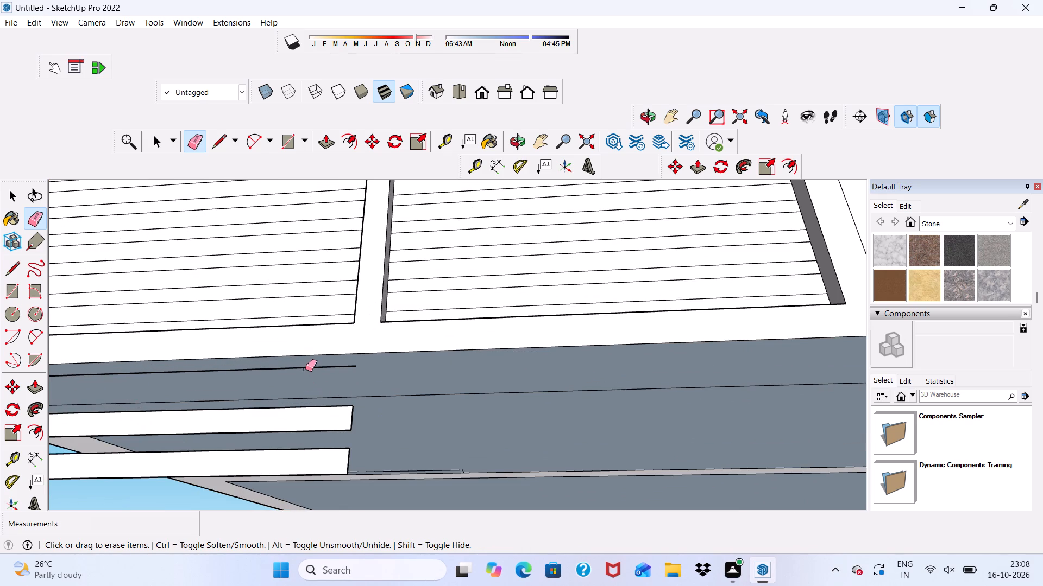
pyautogui.click(305, 369)
pyautogui.scroll(-5, 307, 365)
pyautogui.scroll(-5, 420, 339)
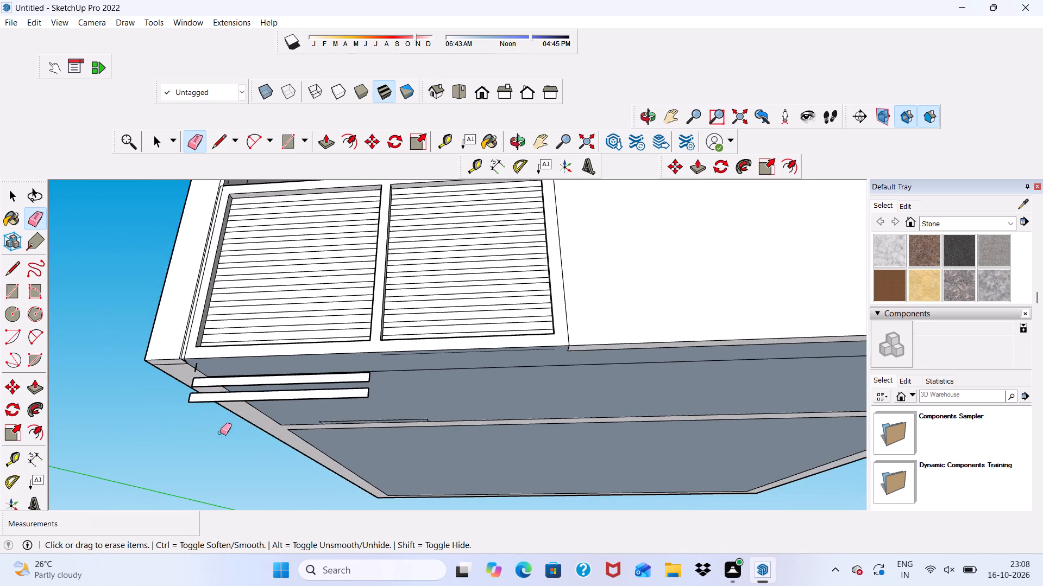
pyautogui.scroll(5, 220, 432)
pyautogui.scroll(3, 166, 320)
pyautogui.click(166, 290)
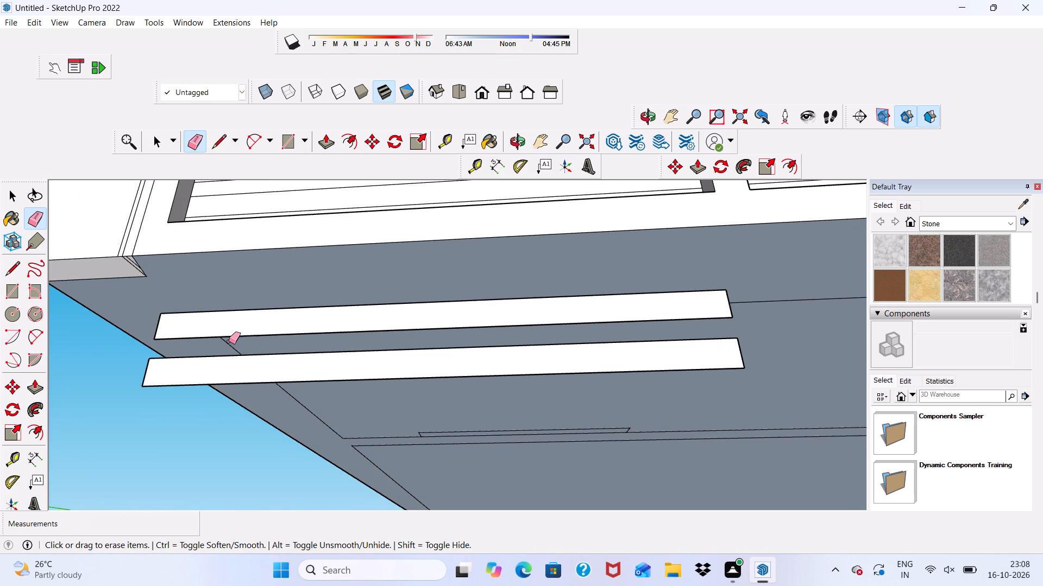
pyautogui.hotkey('ctrl', 'z')
pyautogui.scroll(1, 185, 293)
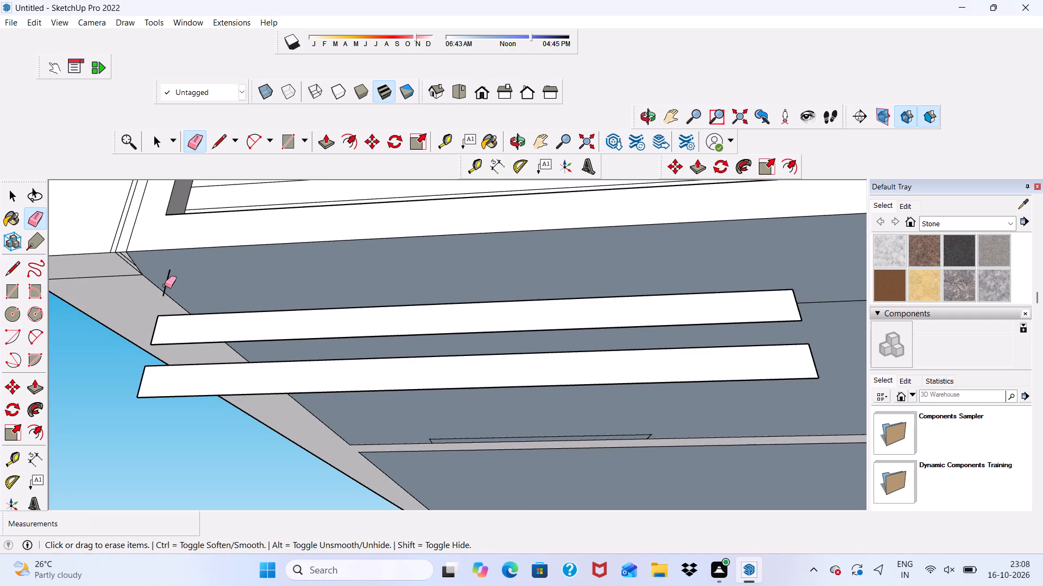
pyautogui.click(165, 285)
# Erase the two remaining surplus strips hanging below the base under the left bay, including their short end edges.
pyautogui.scroll(2, 238, 327)
pyautogui.moveTo(268, 305); pyautogui.dragTo(271, 309)
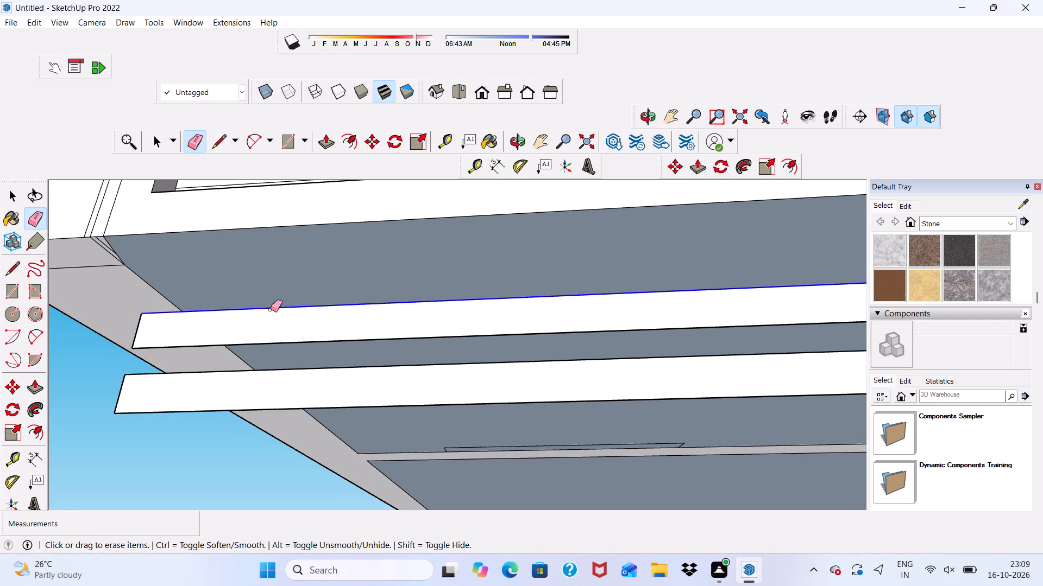
pyautogui.moveTo(271, 309); pyautogui.dragTo(271, 321)
pyautogui.moveTo(272, 324); pyautogui.dragTo(272, 333)
pyautogui.click(272, 336)
pyautogui.click(273, 343)
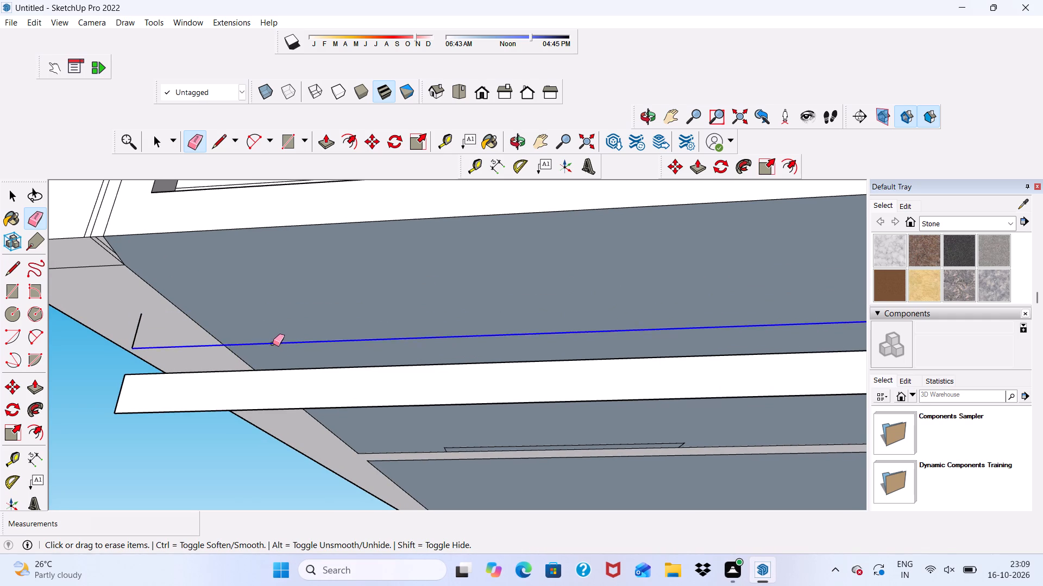
pyautogui.moveTo(273, 367); pyautogui.dragTo(275, 381)
pyautogui.moveTo(272, 406); pyautogui.dragTo(272, 413)
pyautogui.click(137, 328)
pyautogui.click(123, 386)
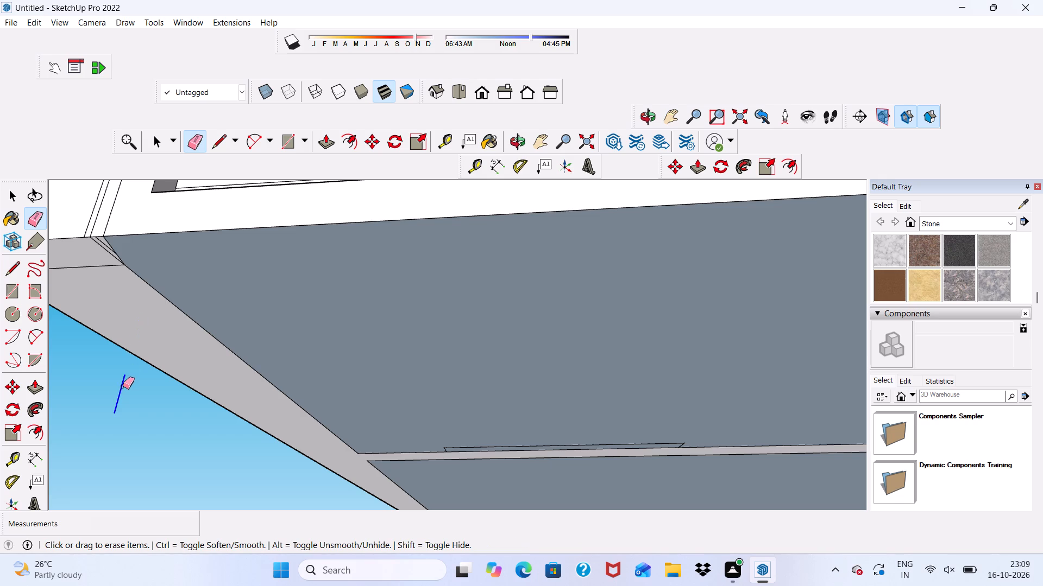
pyautogui.scroll(-4, 100, 355)
pyautogui.scroll(-4, 146, 345)
pyautogui.scroll(-4, 205, 343)
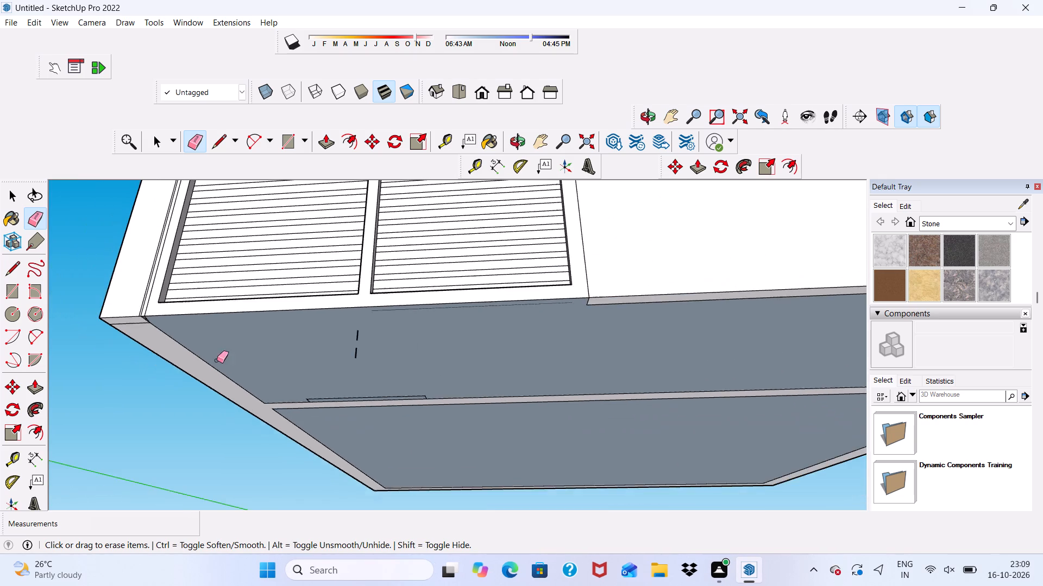
pyautogui.moveTo(217, 360); pyautogui.dragTo(279, 372, button='middle')
pyautogui.scroll(7, 415, 348)
pyautogui.moveTo(388, 335); pyautogui.dragTo(387, 345)
pyautogui.moveTo(382, 392); pyautogui.dragTo(391, 386)
pyautogui.press('space')
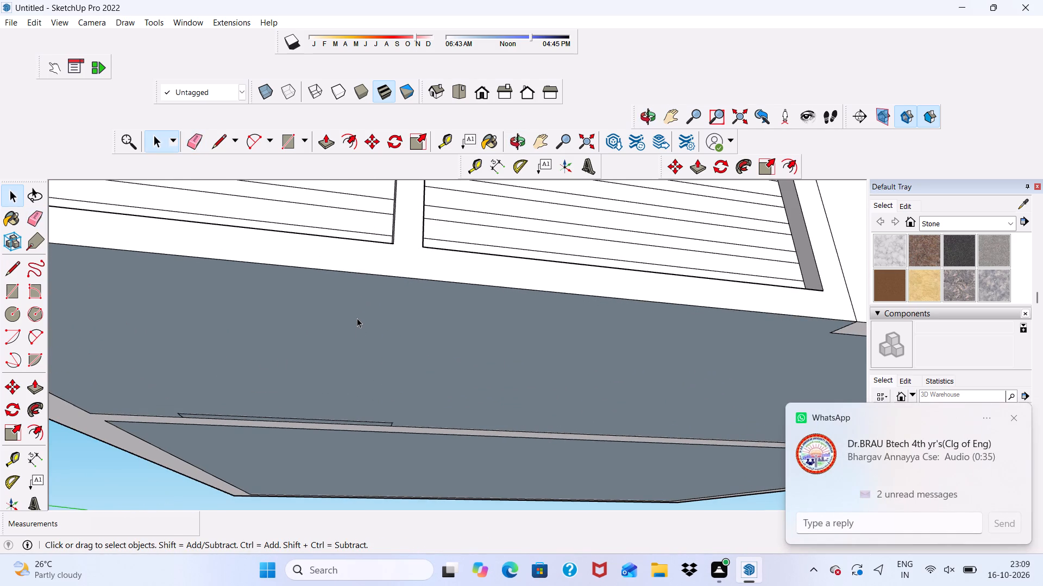
# Push the left bay's top strip inward 1 3/16" with Push/Pull.
pyautogui.scroll(-5, 355, 308)
pyautogui.scroll(-1, 411, 296)
pyautogui.moveTo(411, 296); pyautogui.dragTo(374, 397, button='middle')
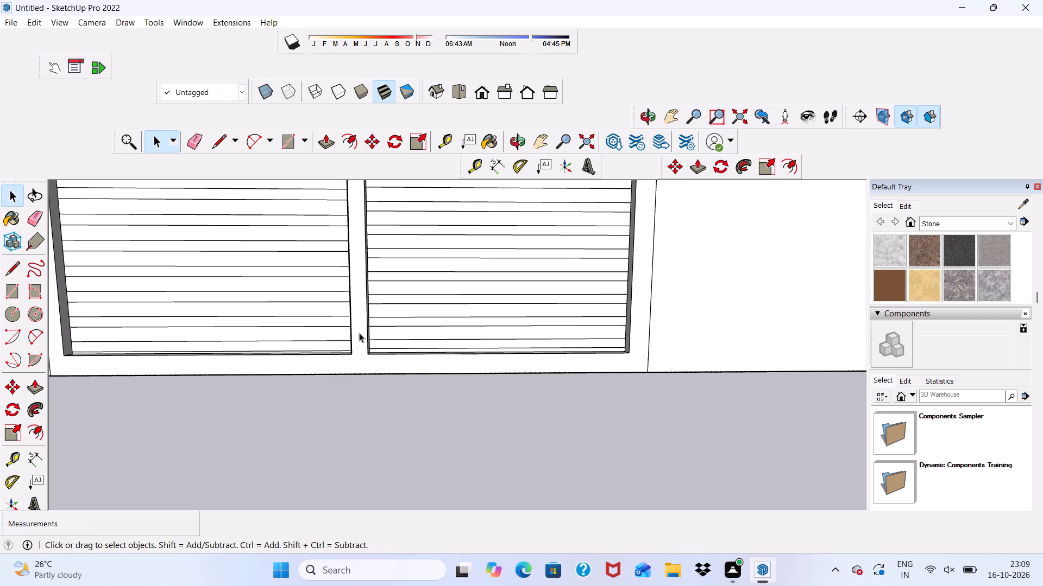
pyautogui.scroll(-1, 356, 314)
pyautogui.scroll(3, 329, 360)
pyautogui.scroll(-3, 329, 360)
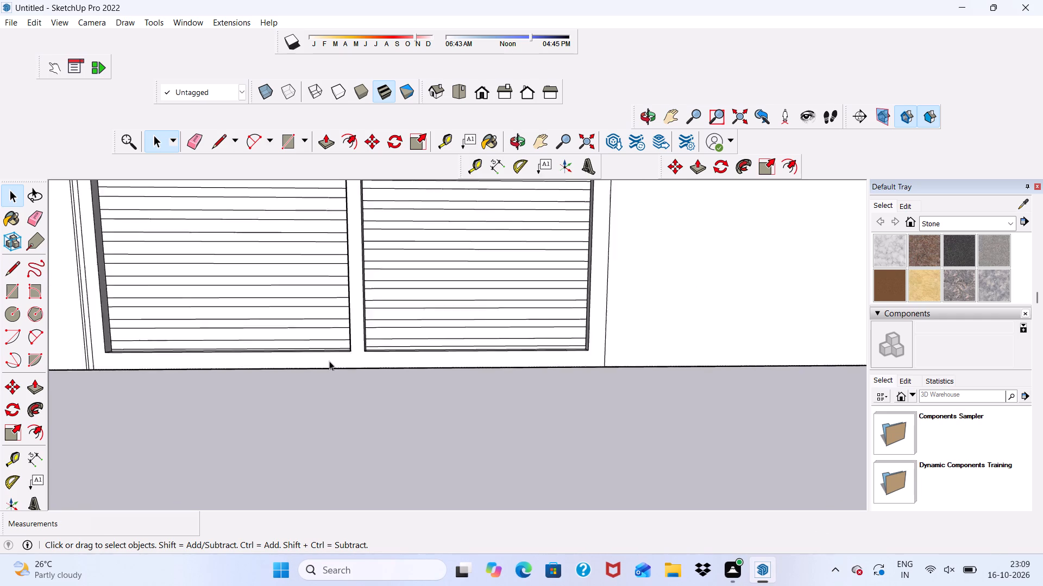
pyautogui.scroll(-8, 329, 361)
pyautogui.scroll(9, 215, 220)
pyautogui.scroll(3, 310, 157)
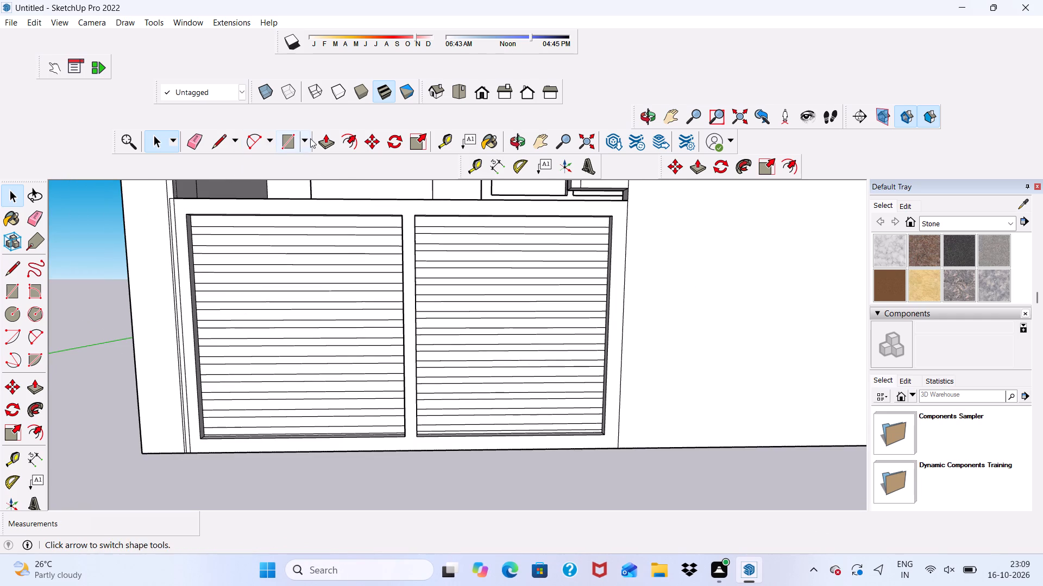
pyautogui.click(323, 134)
pyautogui.scroll(4, 279, 179)
pyautogui.scroll(-6, 247, 179)
pyautogui.moveTo(311, 190); pyautogui.dragTo(267, 273, button='middle')
pyautogui.scroll(10, 144, 267)
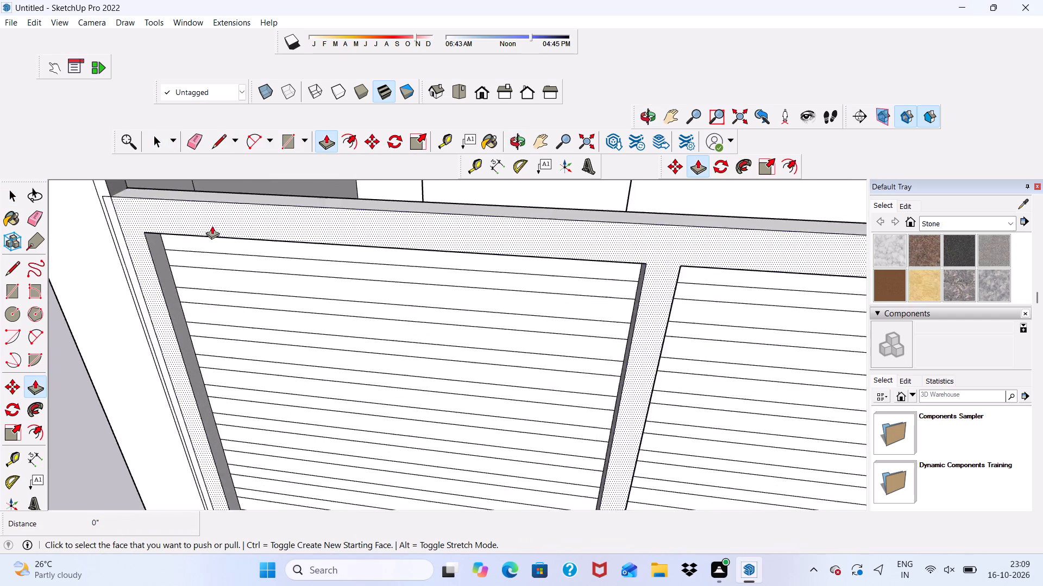
pyautogui.scroll(7, 212, 226)
pyautogui.click(199, 249)
pyautogui.scroll(-3, 247, 218)
pyautogui.moveTo(296, 218); pyautogui.dragTo(275, 276, button='middle')
pyautogui.scroll(1, 367, 202)
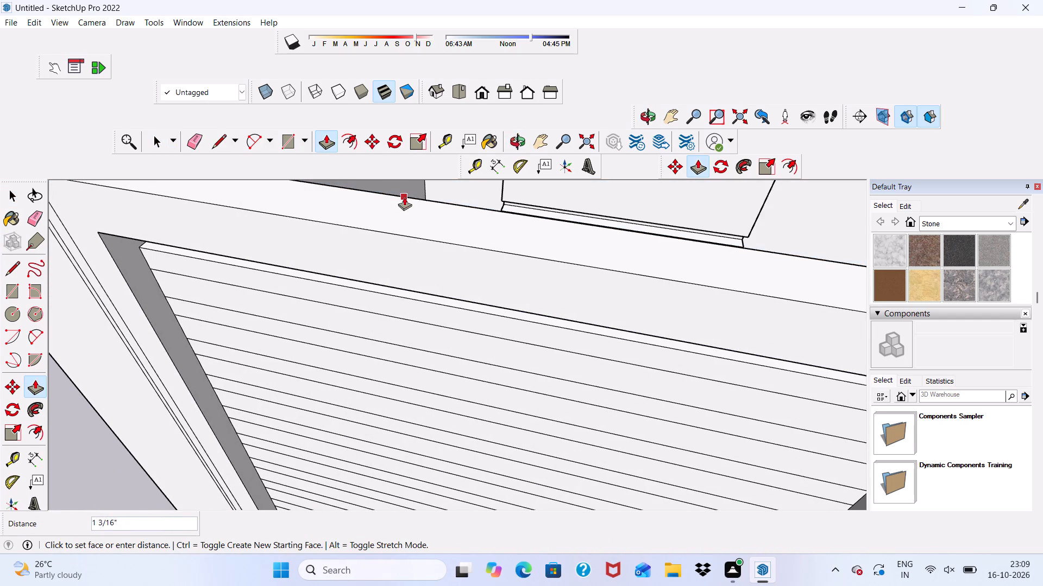
pyautogui.click(404, 197)
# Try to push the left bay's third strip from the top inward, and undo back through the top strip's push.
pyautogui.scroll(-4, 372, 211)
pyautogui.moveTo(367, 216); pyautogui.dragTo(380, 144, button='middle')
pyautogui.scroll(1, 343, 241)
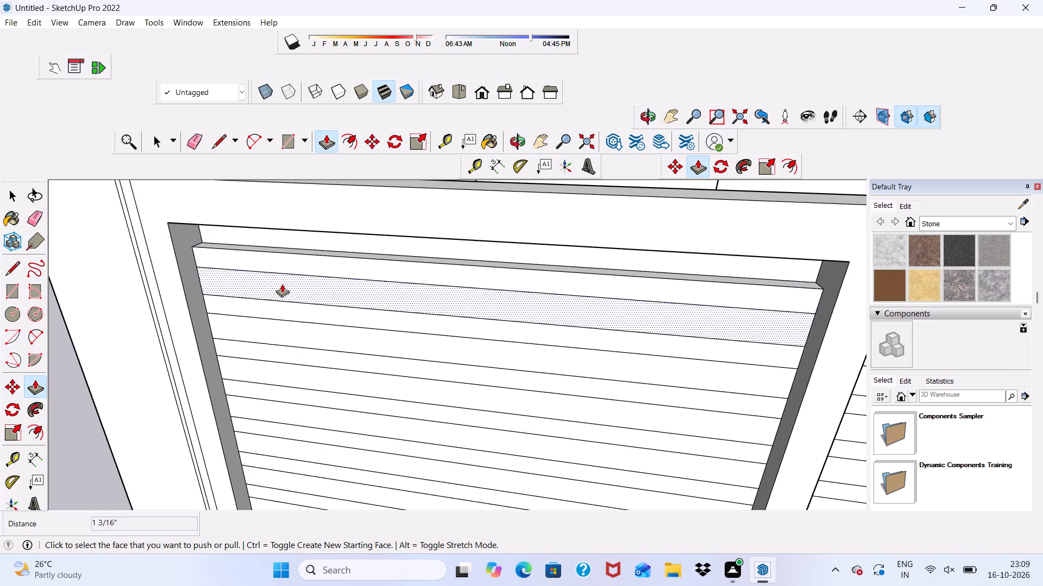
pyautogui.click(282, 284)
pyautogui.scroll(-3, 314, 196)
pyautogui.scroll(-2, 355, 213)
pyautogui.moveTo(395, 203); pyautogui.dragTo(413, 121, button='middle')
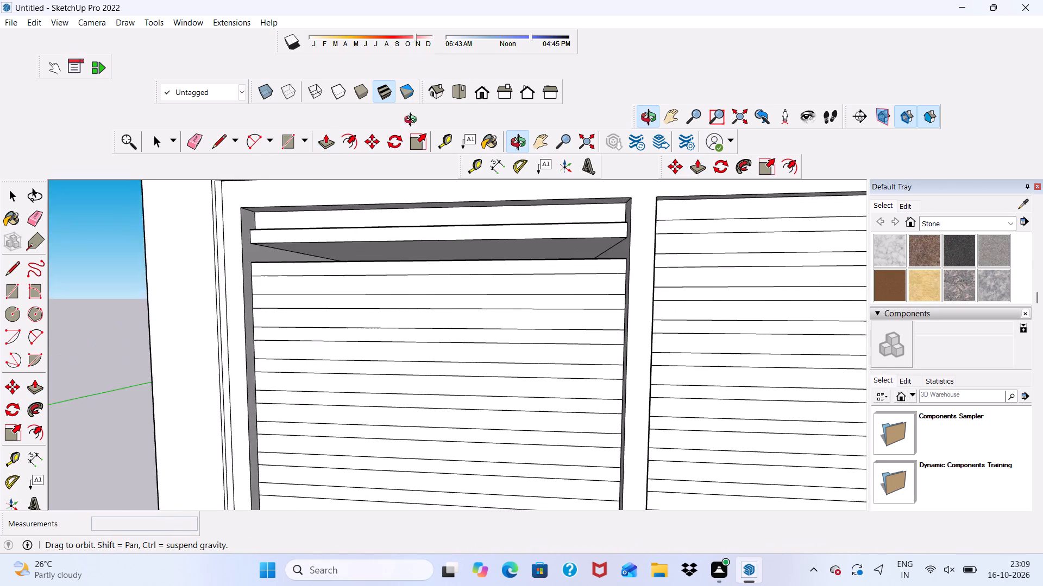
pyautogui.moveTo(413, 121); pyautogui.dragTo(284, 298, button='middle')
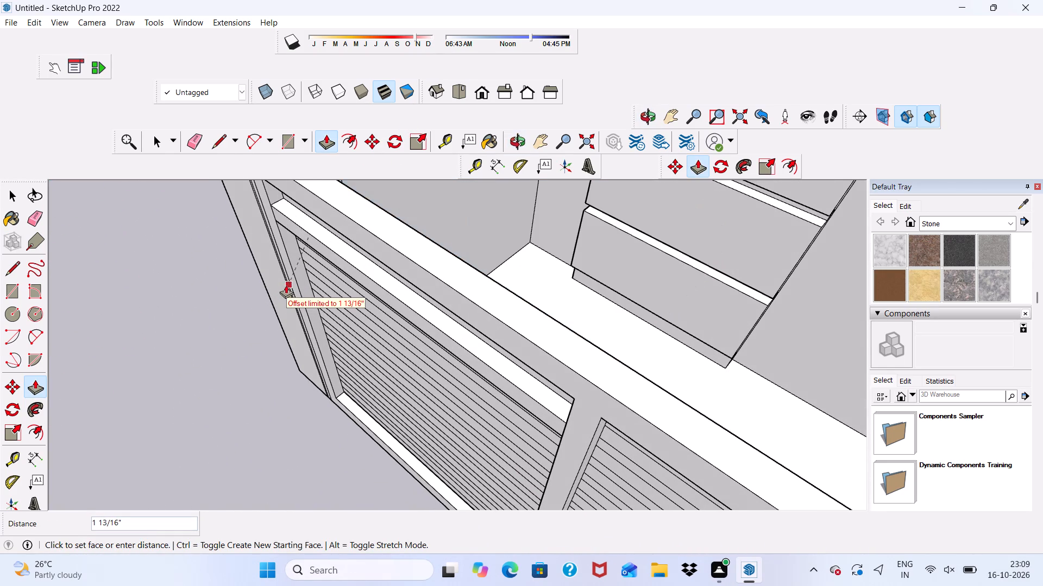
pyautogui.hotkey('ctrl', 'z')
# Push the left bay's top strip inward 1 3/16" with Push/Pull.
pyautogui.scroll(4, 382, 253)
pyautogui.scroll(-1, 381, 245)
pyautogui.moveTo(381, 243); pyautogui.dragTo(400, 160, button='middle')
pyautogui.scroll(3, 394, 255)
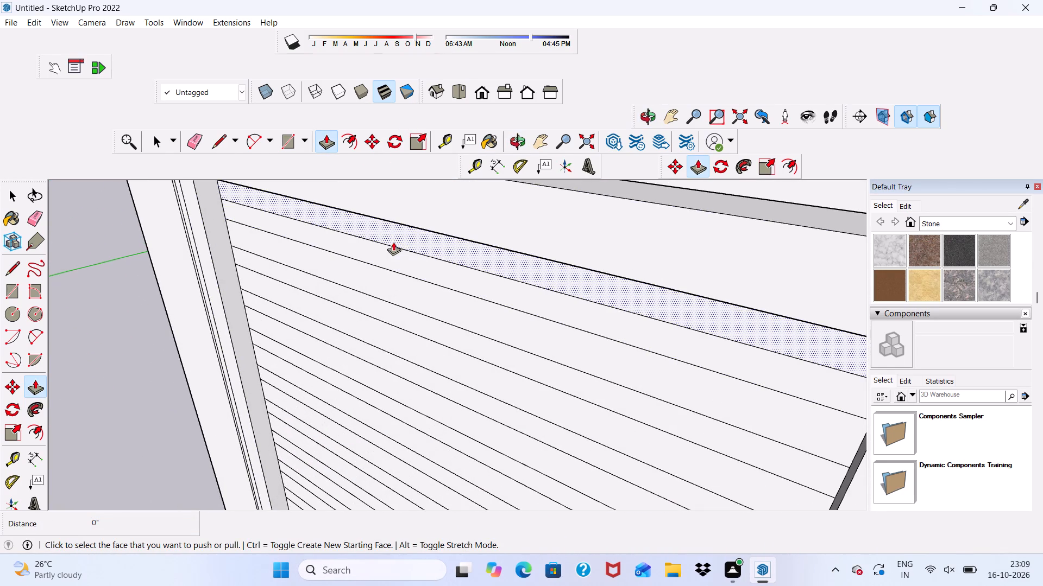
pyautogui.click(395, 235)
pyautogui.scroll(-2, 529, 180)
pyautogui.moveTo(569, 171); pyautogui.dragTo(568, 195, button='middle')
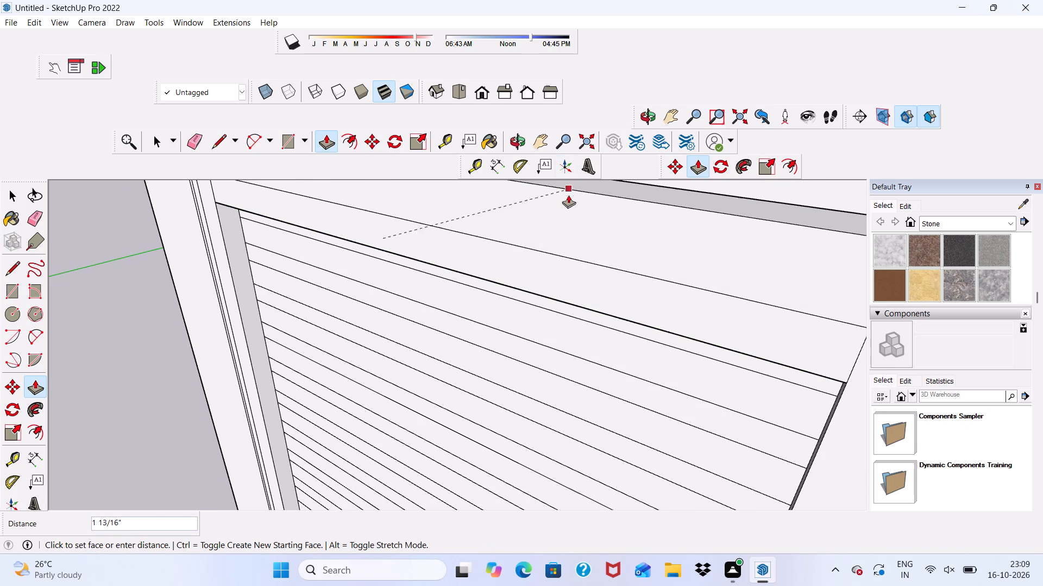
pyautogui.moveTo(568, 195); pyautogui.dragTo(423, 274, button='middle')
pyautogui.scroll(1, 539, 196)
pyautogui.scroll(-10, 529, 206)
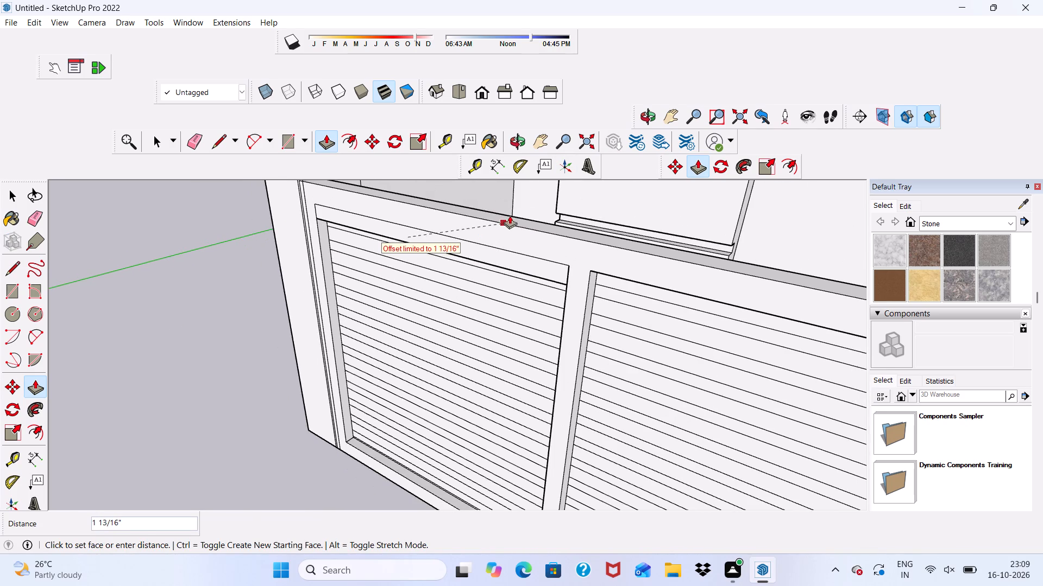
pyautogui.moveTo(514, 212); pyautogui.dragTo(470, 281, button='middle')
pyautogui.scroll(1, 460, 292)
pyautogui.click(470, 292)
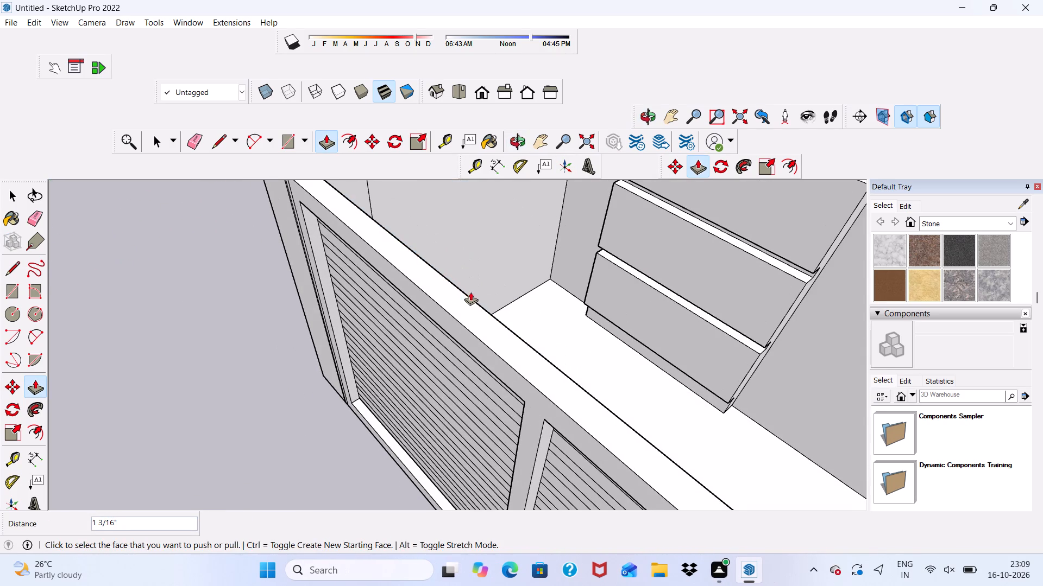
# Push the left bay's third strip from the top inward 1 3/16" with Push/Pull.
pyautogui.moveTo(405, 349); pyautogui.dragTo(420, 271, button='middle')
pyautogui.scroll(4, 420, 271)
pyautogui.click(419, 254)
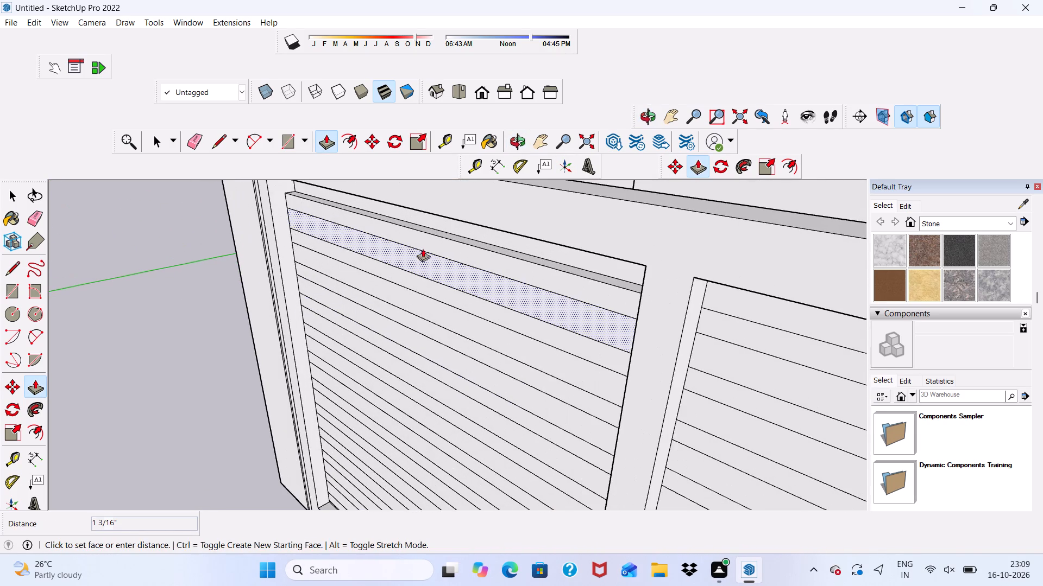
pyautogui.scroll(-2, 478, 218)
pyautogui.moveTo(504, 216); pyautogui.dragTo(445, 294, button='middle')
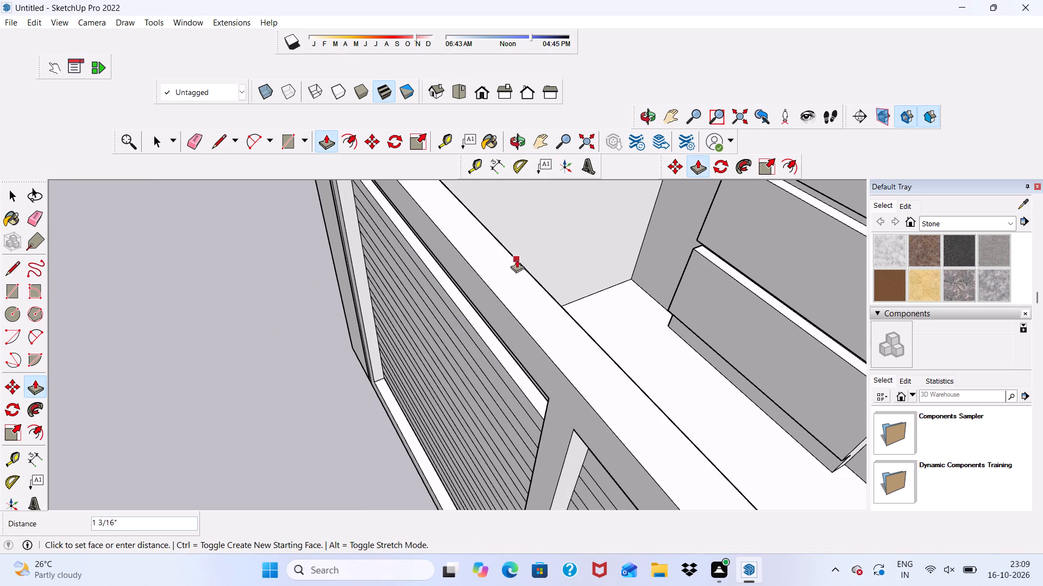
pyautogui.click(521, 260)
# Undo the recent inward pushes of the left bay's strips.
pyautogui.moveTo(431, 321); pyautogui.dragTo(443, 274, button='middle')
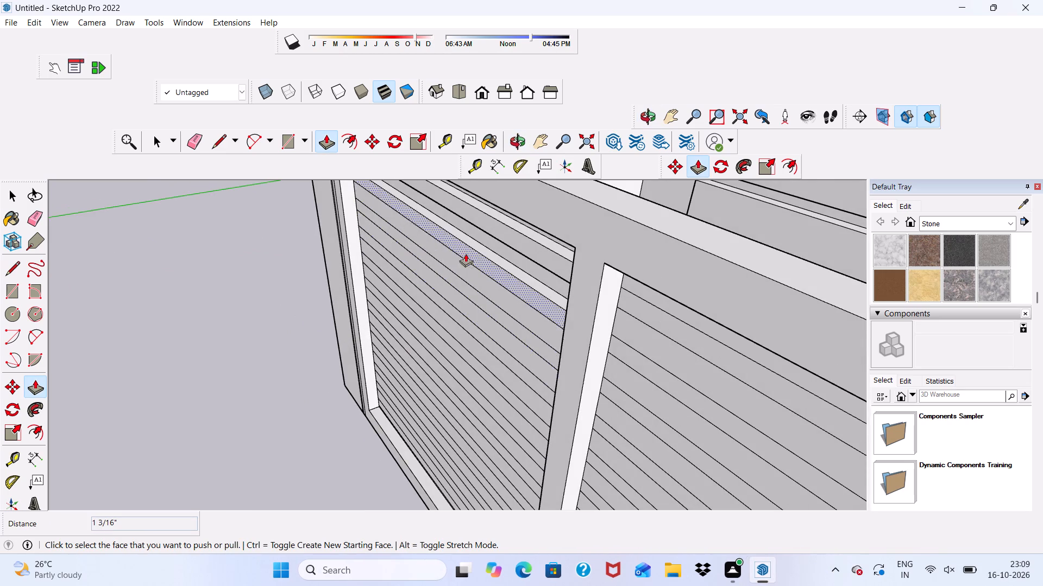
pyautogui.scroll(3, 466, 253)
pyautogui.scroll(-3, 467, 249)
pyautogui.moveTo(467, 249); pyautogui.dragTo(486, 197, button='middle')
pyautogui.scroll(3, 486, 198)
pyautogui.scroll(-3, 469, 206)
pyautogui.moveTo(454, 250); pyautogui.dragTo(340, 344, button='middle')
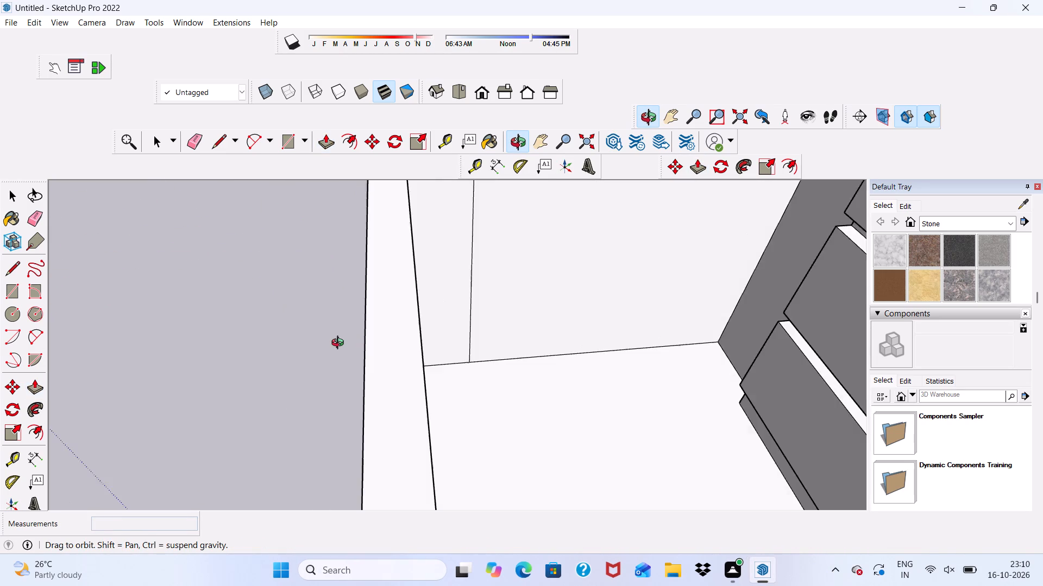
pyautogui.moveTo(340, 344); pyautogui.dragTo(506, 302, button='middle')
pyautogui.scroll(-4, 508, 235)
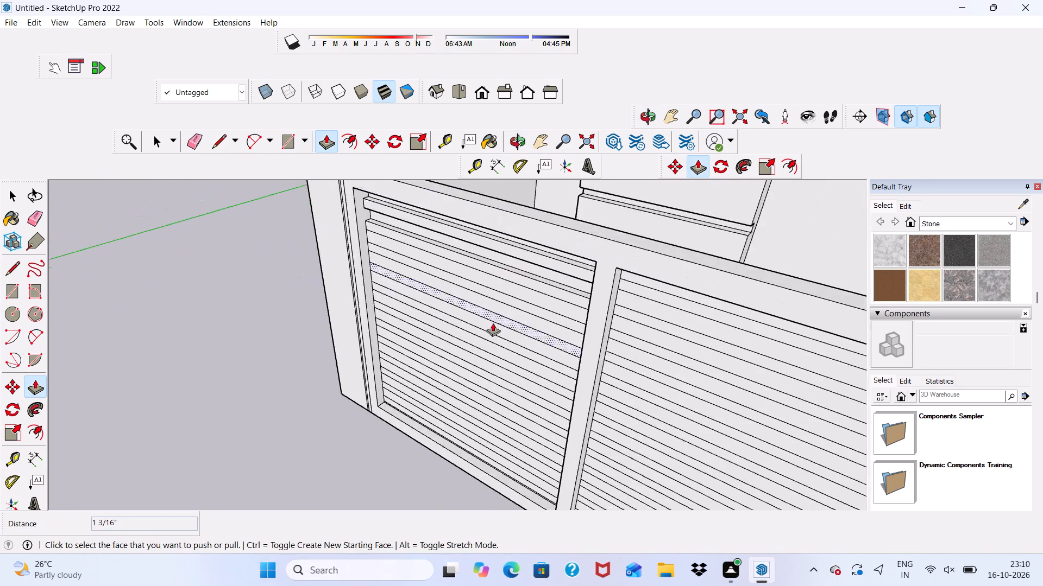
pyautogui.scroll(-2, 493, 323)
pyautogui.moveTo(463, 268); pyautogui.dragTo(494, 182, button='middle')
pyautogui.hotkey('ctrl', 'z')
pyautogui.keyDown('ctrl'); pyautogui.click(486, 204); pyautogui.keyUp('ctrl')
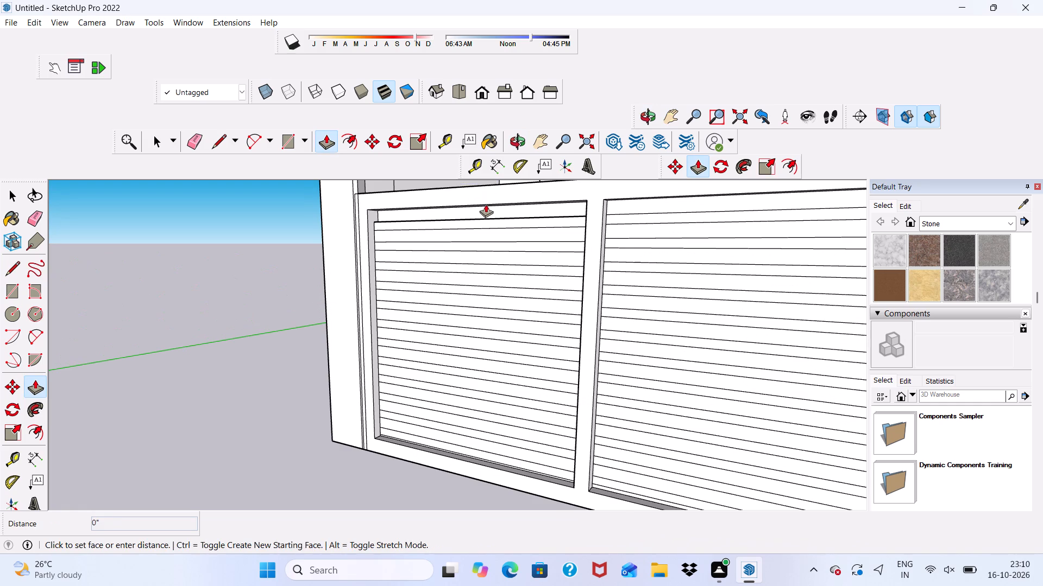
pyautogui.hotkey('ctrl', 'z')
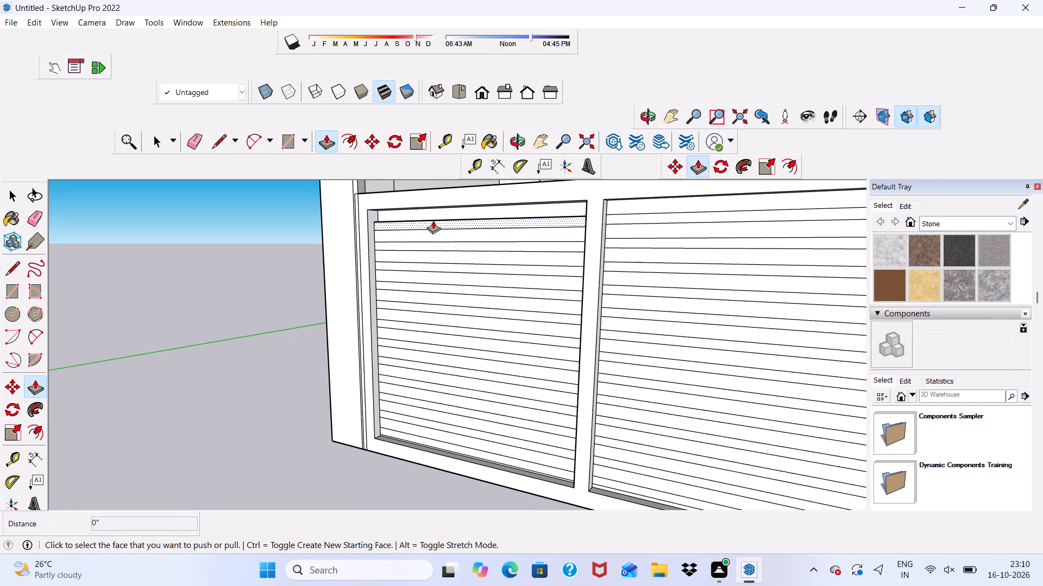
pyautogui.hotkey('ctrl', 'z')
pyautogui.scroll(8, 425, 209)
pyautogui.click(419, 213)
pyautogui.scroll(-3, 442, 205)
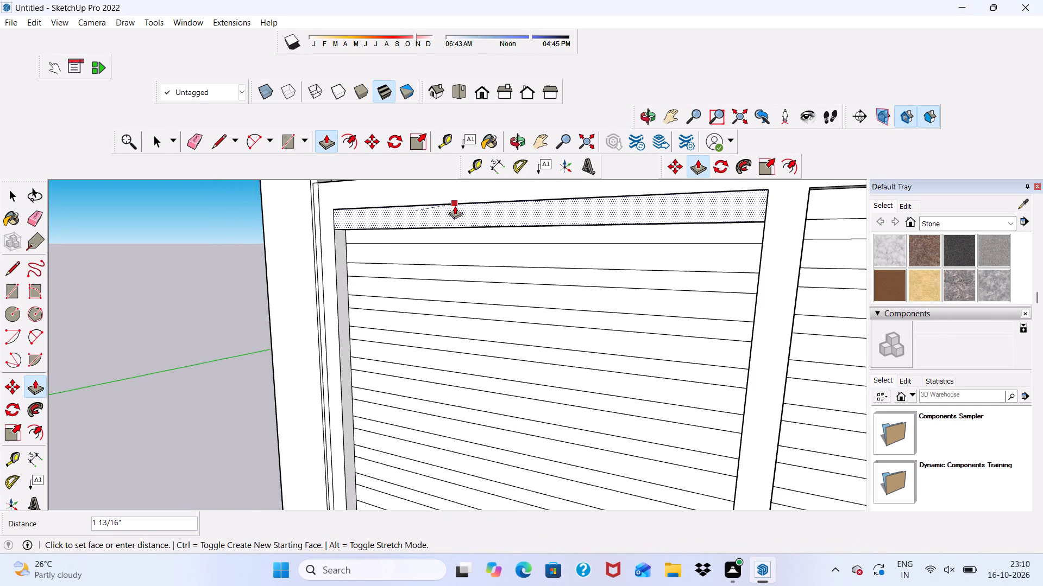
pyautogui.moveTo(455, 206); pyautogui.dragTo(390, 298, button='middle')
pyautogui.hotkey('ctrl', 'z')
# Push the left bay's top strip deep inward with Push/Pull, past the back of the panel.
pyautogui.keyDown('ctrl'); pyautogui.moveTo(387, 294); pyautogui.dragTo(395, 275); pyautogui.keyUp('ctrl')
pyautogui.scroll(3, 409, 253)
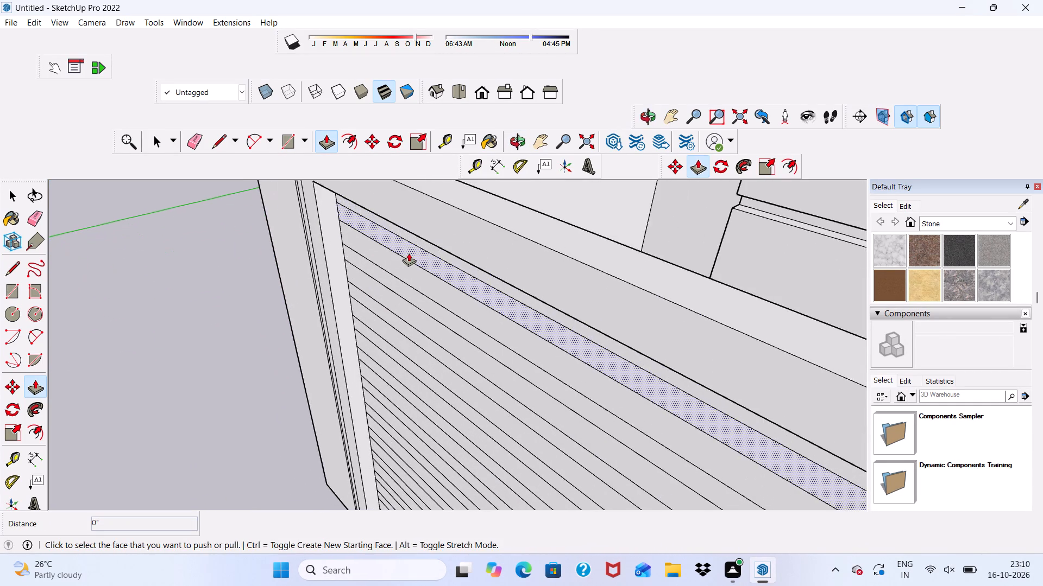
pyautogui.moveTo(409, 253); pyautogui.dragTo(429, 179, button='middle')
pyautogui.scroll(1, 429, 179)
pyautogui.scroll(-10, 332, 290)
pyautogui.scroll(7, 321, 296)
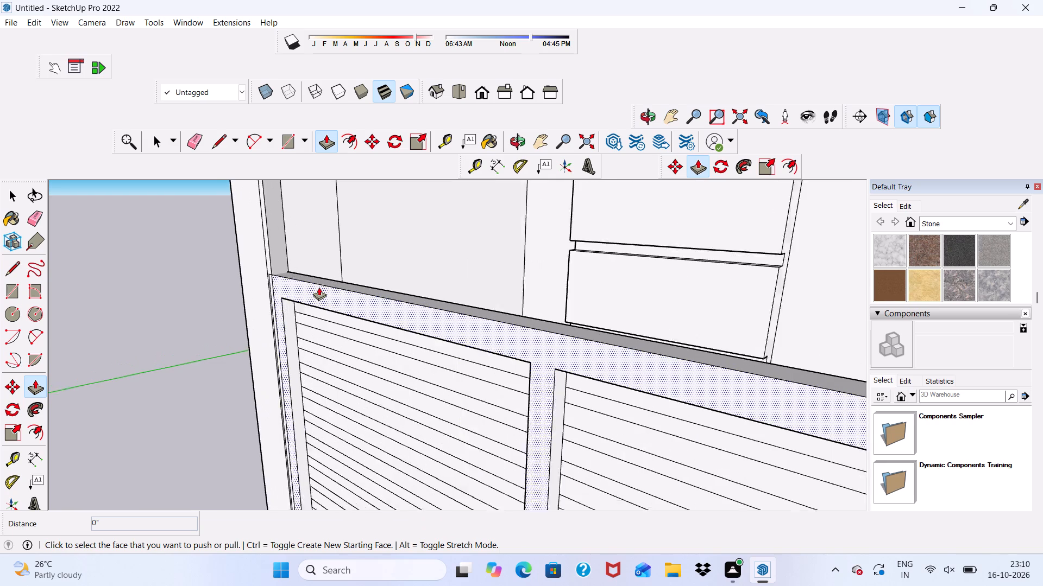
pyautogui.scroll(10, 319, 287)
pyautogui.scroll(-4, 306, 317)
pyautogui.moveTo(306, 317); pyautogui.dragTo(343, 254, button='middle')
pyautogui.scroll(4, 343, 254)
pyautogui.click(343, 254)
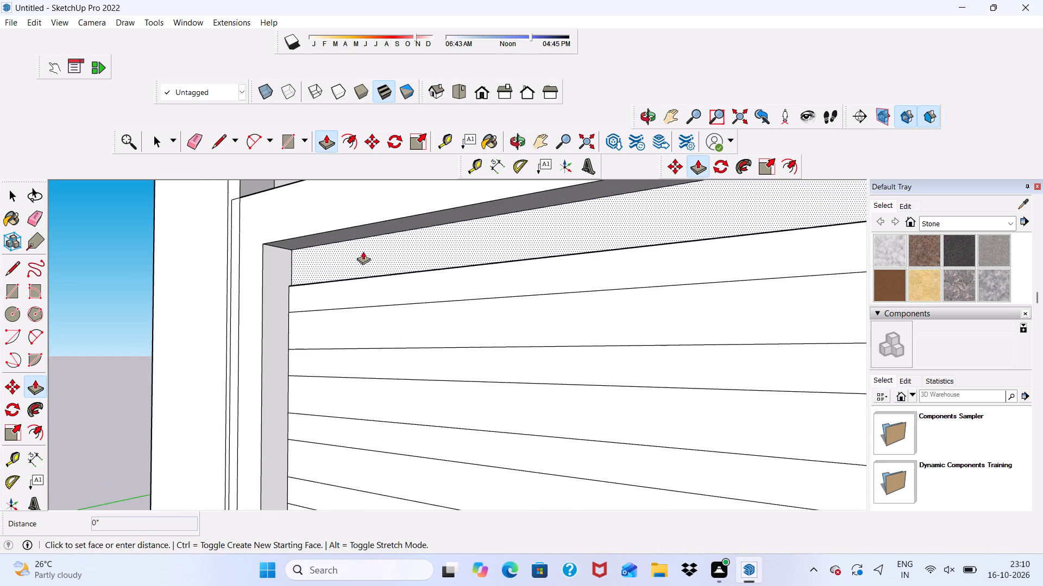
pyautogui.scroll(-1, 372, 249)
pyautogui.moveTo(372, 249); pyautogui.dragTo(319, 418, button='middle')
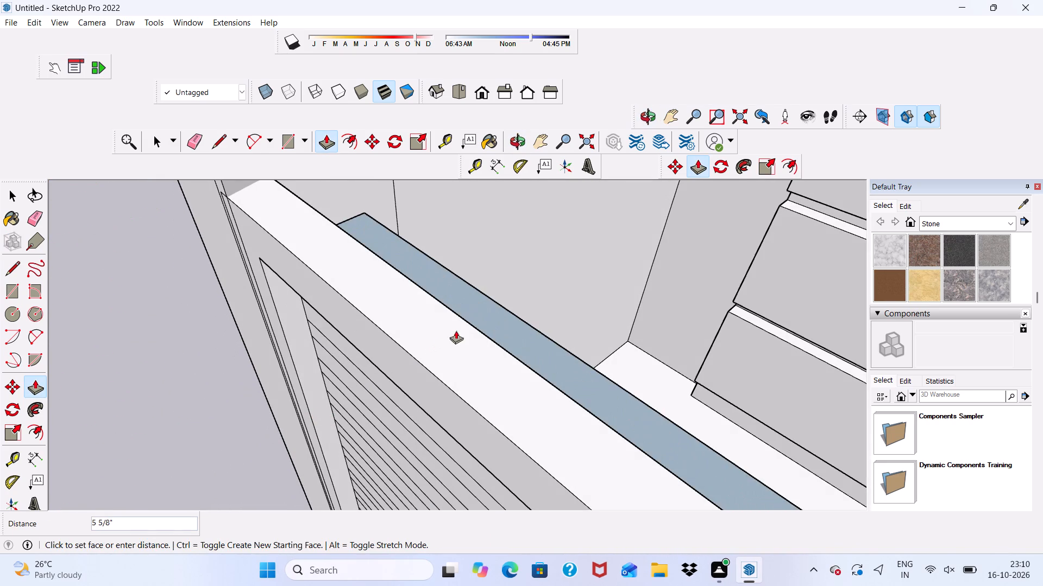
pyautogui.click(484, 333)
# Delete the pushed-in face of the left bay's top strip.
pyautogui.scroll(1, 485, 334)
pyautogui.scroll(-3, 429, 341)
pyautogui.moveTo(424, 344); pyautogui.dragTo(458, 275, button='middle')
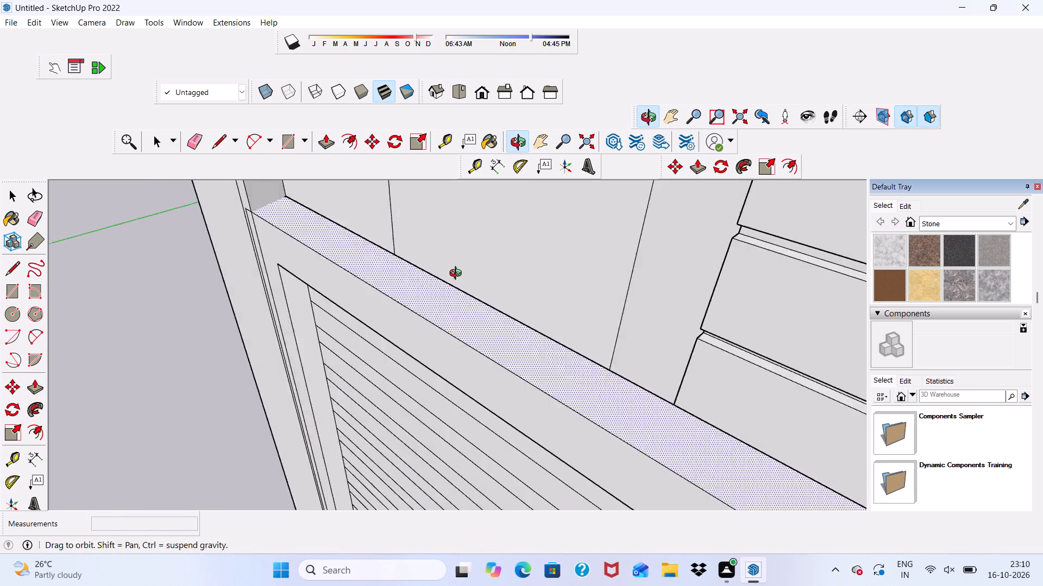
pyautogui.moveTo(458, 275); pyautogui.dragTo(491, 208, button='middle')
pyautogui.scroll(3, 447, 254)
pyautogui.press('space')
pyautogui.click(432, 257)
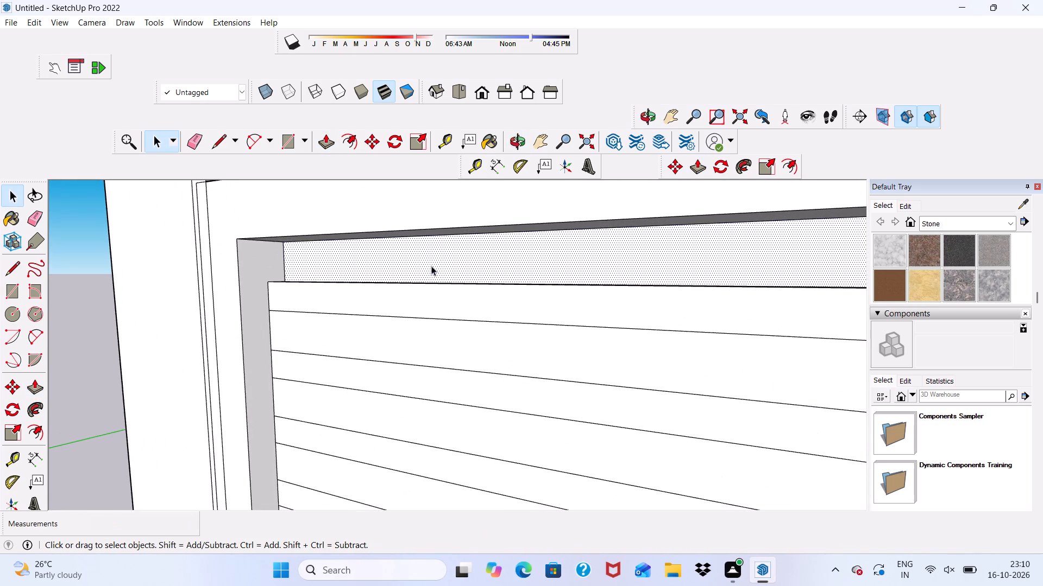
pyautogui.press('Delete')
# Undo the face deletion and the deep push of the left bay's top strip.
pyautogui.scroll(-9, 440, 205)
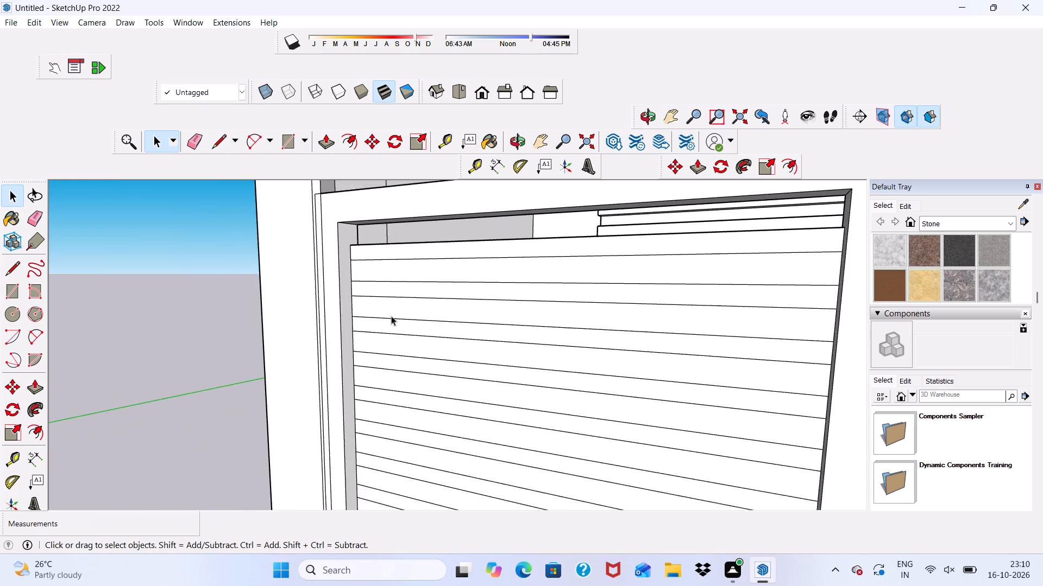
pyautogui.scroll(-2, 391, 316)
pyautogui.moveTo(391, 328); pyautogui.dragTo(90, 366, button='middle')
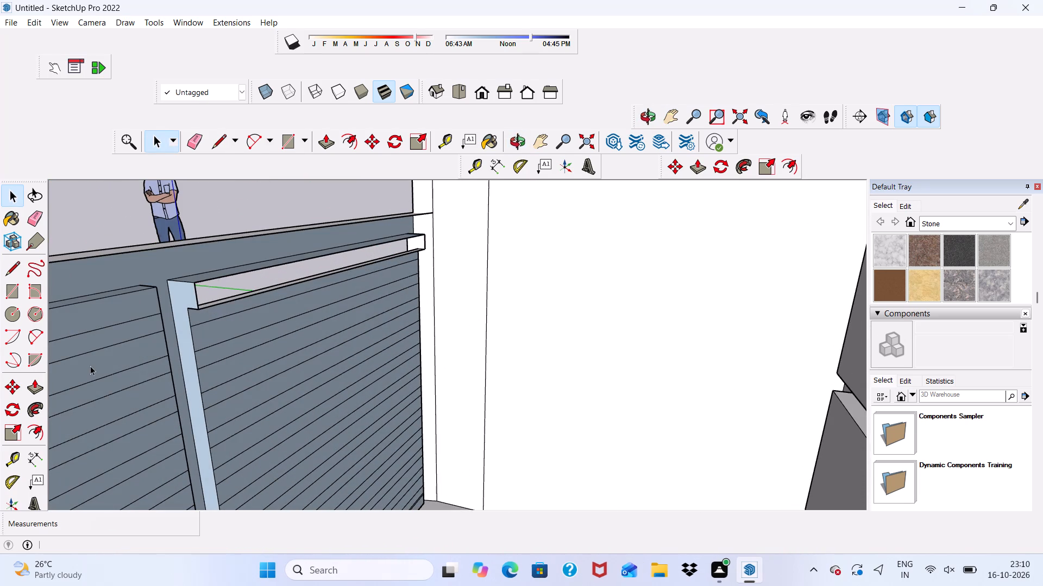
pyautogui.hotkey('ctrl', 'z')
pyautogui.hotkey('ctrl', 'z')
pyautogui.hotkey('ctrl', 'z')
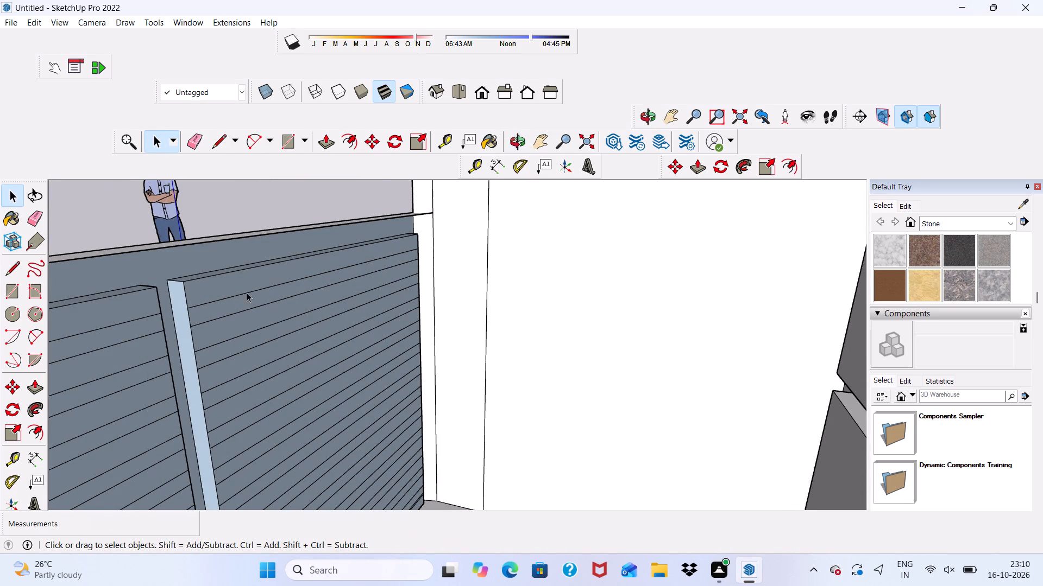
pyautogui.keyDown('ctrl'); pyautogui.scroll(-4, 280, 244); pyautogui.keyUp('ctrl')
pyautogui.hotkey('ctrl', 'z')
# Examine the two-bay slatted panel in the front view, from above and from behind.
pyautogui.scroll(-3, 341, 243)
pyautogui.keyDown('ctrl'); pyautogui.scroll(1, 341, 252); pyautogui.keyUp('ctrl')
pyautogui.scroll(-12, 322, 262)
pyautogui.moveTo(361, 309); pyautogui.dragTo(372, 285)
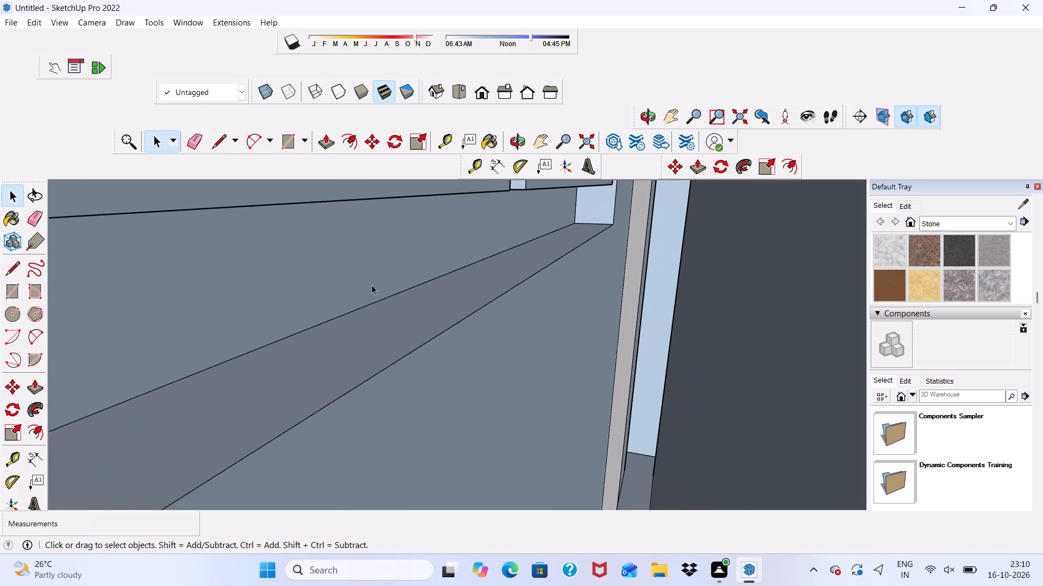
pyautogui.moveTo(372, 285); pyautogui.dragTo(317, 282)
pyautogui.scroll(-8, 372, 285)
pyautogui.click(485, 86)
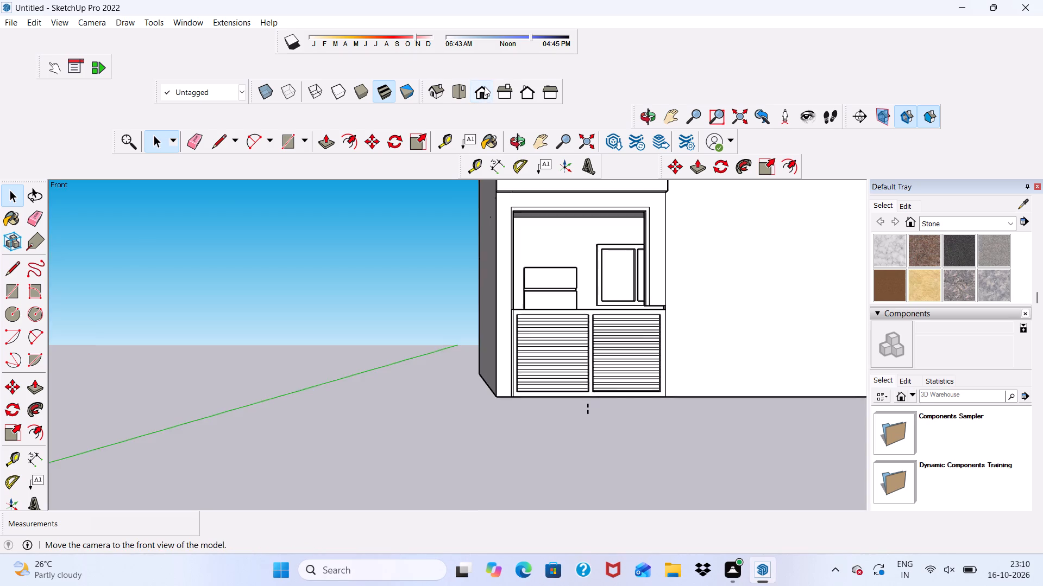
pyautogui.scroll(-11, 447, 154)
pyautogui.scroll(-5, 493, 197)
pyautogui.scroll(10, 556, 221)
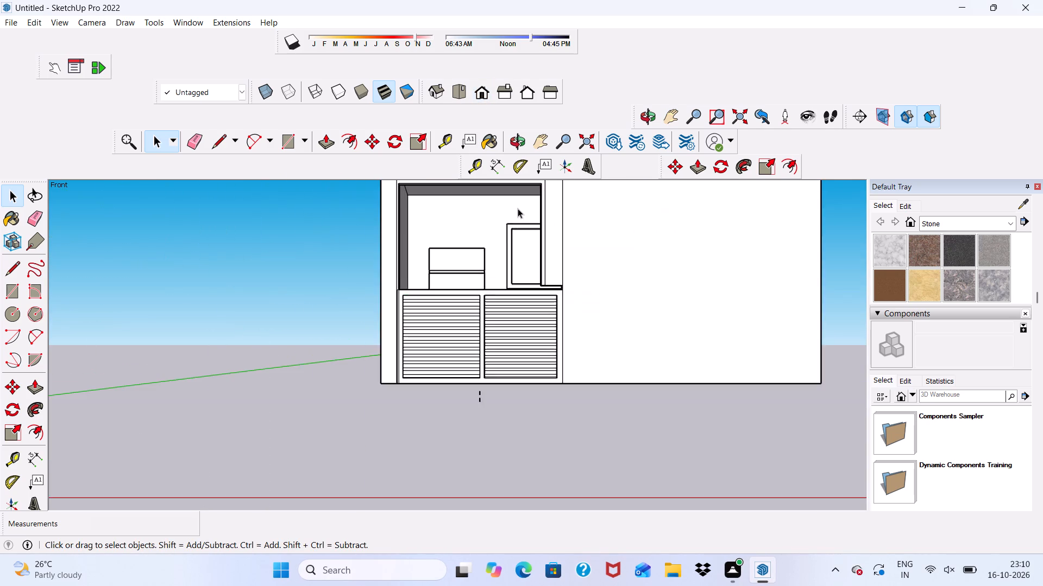
pyautogui.scroll(1, 453, 251)
pyautogui.moveTo(453, 251); pyautogui.dragTo(397, 387, button='middle')
pyautogui.scroll(8, 394, 381)
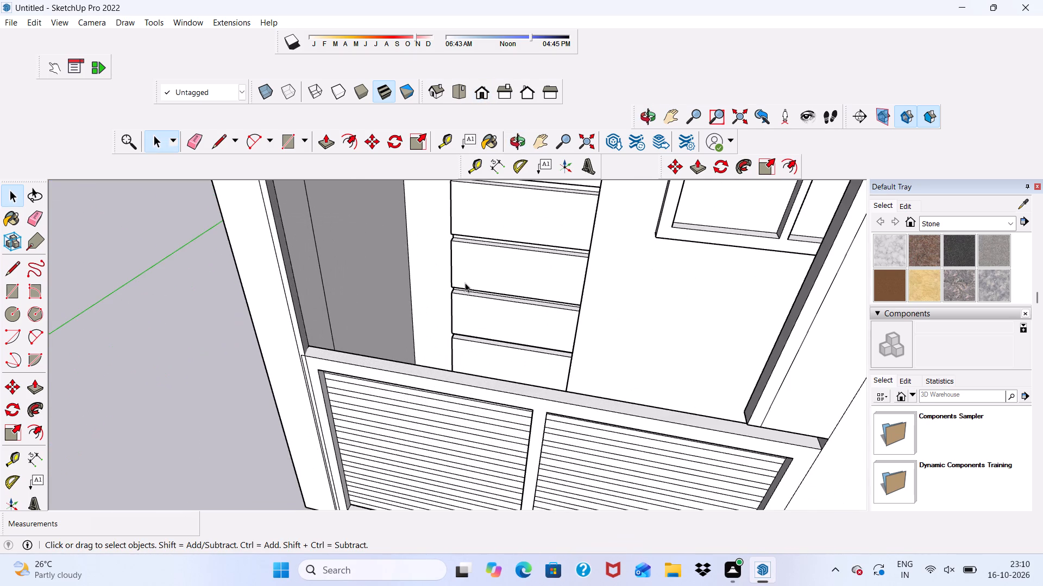
pyautogui.scroll(-1, 479, 282)
pyautogui.moveTo(488, 282); pyautogui.dragTo(294, 317, button='middle')
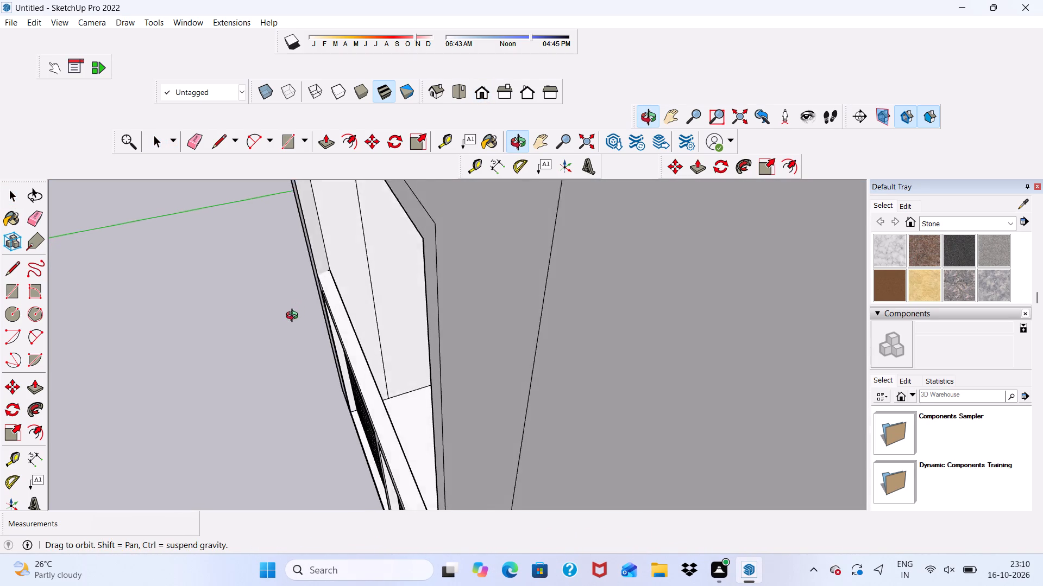
pyautogui.moveTo(294, 317); pyautogui.dragTo(293, 319, button='middle')
pyautogui.scroll(11, 329, 304)
pyautogui.moveTo(412, 288); pyautogui.dragTo(305, 290, button='middle')
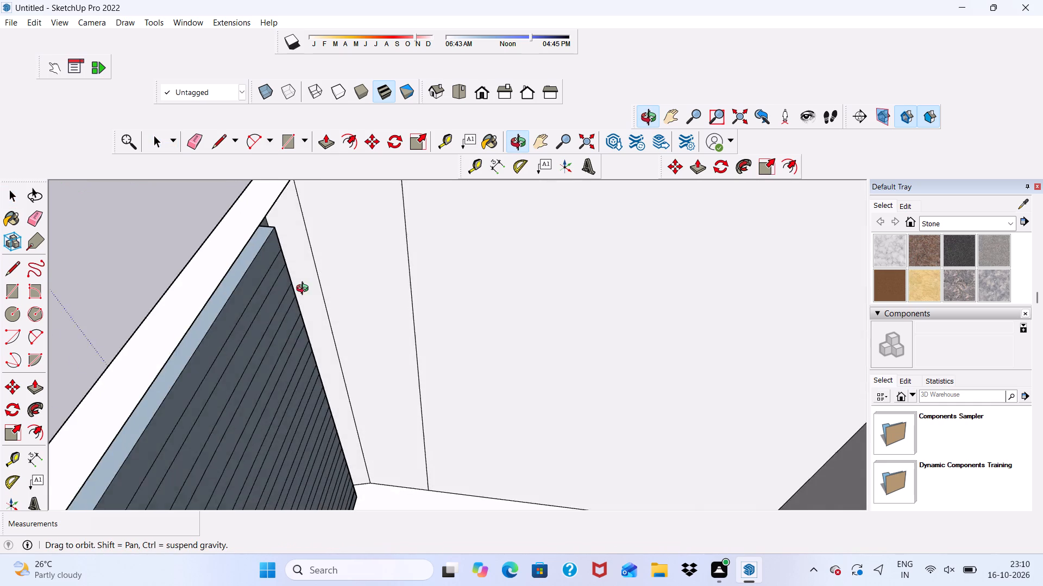
pyautogui.moveTo(305, 290); pyautogui.dragTo(266, 278, button='middle')
# Undo the recent edits back through the erasure of the two surplus strips beneath the left bay.
pyautogui.hotkey('ctrl', 'z')
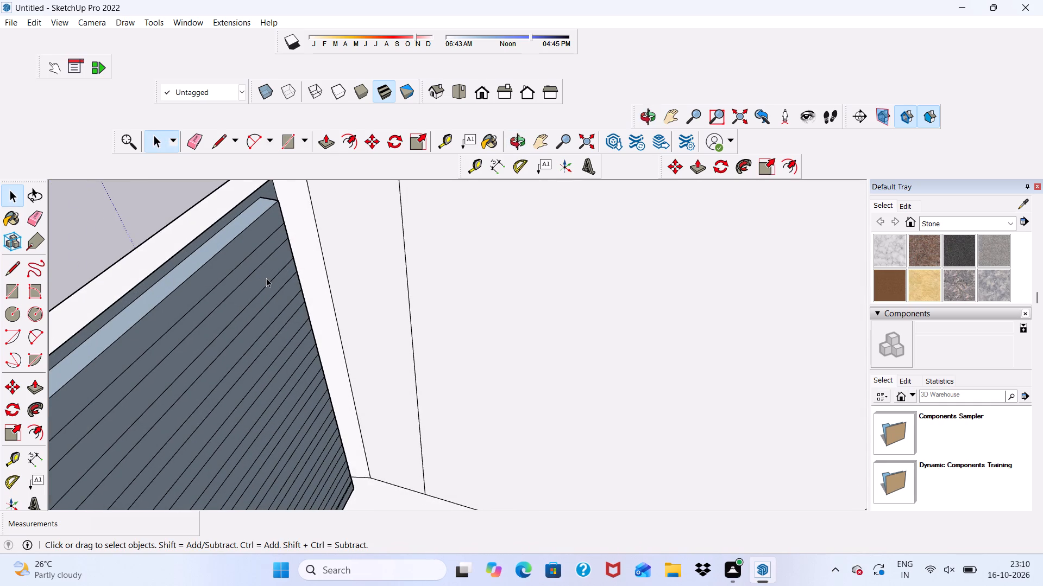
pyautogui.hotkey('ctrl', 'z')
pyautogui.click(305, 283)
pyautogui.hotkey('ctrl', 'z')
pyautogui.hotkey('ctrl', 'z')
pyautogui.hotkey('ctrl', 'z')
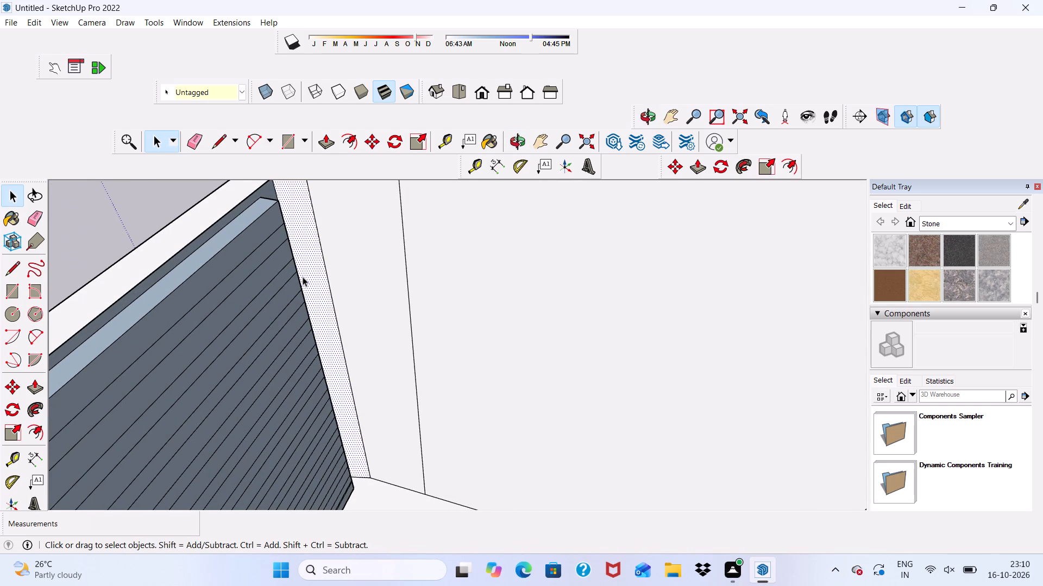
pyautogui.hotkey('ctrl', 'z')
pyautogui.hotkey('ctrl', 'z')
pyautogui.hotkey('ctrl', 'z')
# Examine the slatted panel's front and the area beneath the left bay from the front and from below.
pyautogui.scroll(4, 210, 286)
pyautogui.scroll(-8, 210, 286)
pyautogui.moveTo(227, 290); pyautogui.dragTo(508, 216, button='middle')
pyautogui.scroll(-6, 289, 263)
pyautogui.moveTo(442, 266); pyautogui.dragTo(493, 216, button='middle')
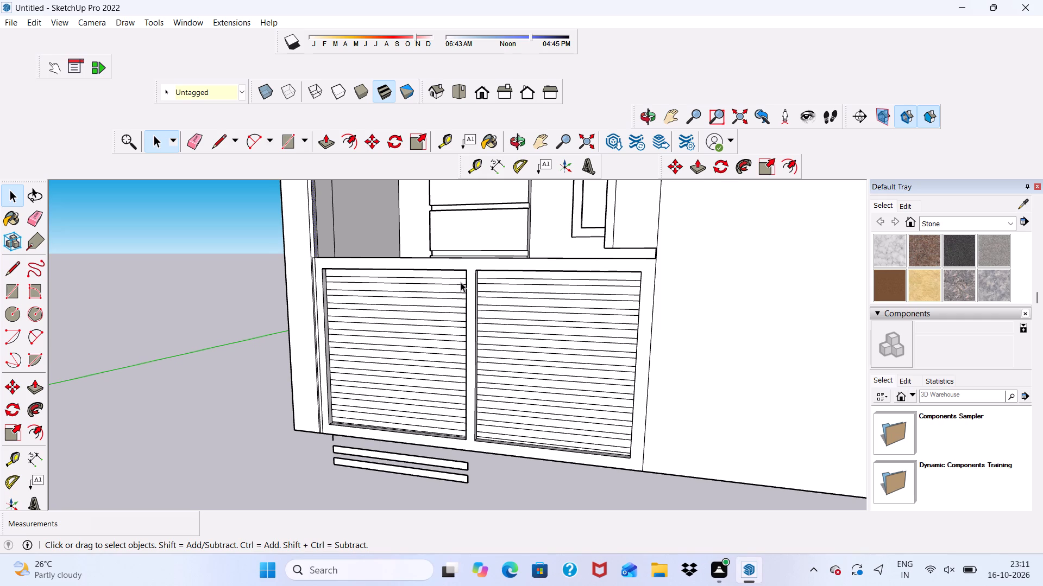
pyautogui.scroll(3, 461, 282)
pyautogui.scroll(-6, 461, 283)
pyautogui.scroll(4, 407, 350)
pyautogui.scroll(-4, 406, 356)
pyautogui.moveTo(404, 370); pyautogui.dragTo(433, 239, button='middle')
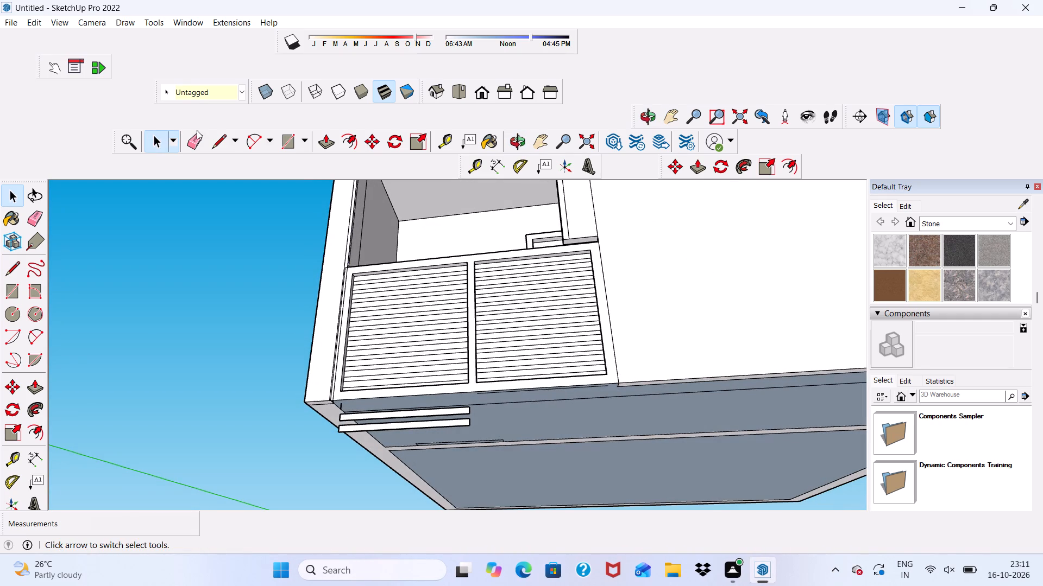
# Erase the small stray edge and the long edges of the two surplus strips beneath the left bay.
pyautogui.click(197, 143)
pyautogui.scroll(-4, 280, 260)
pyautogui.scroll(4, 307, 289)
pyautogui.scroll(4, 305, 365)
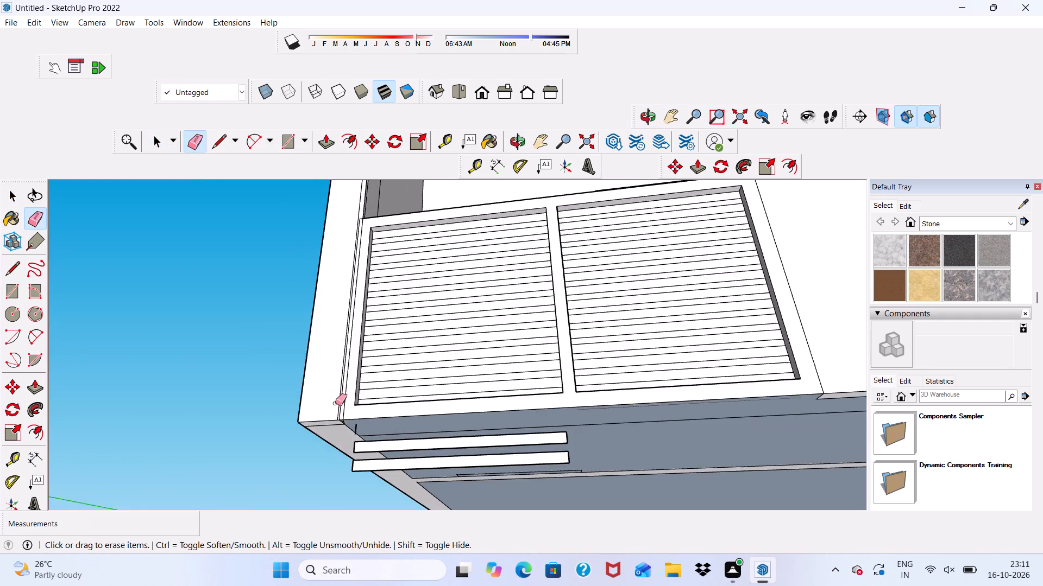
pyautogui.scroll(4, 362, 437)
pyautogui.scroll(-11, 353, 415)
pyautogui.scroll(8, 378, 521)
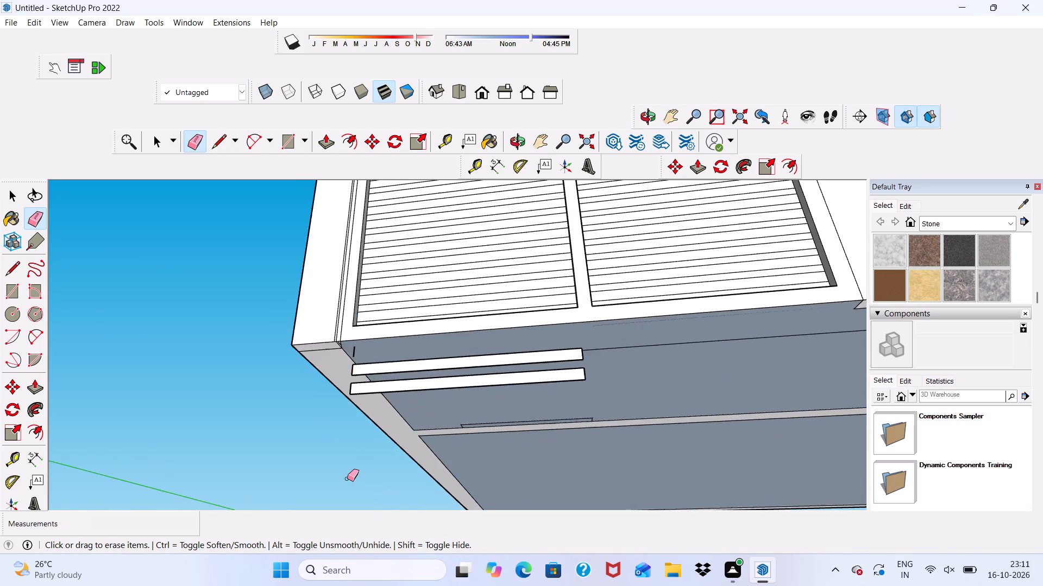
pyautogui.scroll(6, 347, 479)
pyautogui.scroll(-5, 354, 347)
pyautogui.scroll(2, 355, 301)
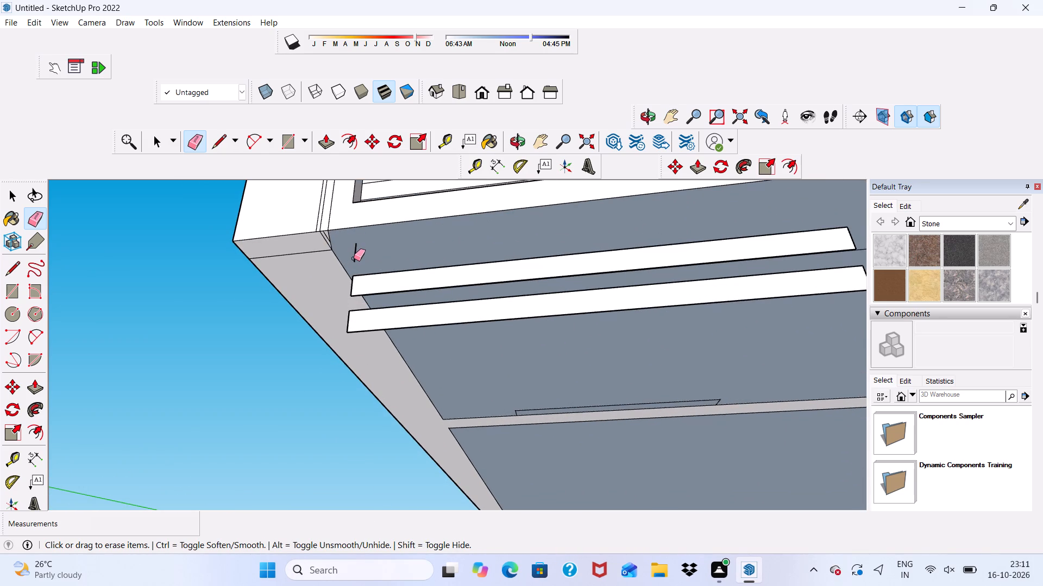
pyautogui.click(354, 258)
pyautogui.click(395, 273)
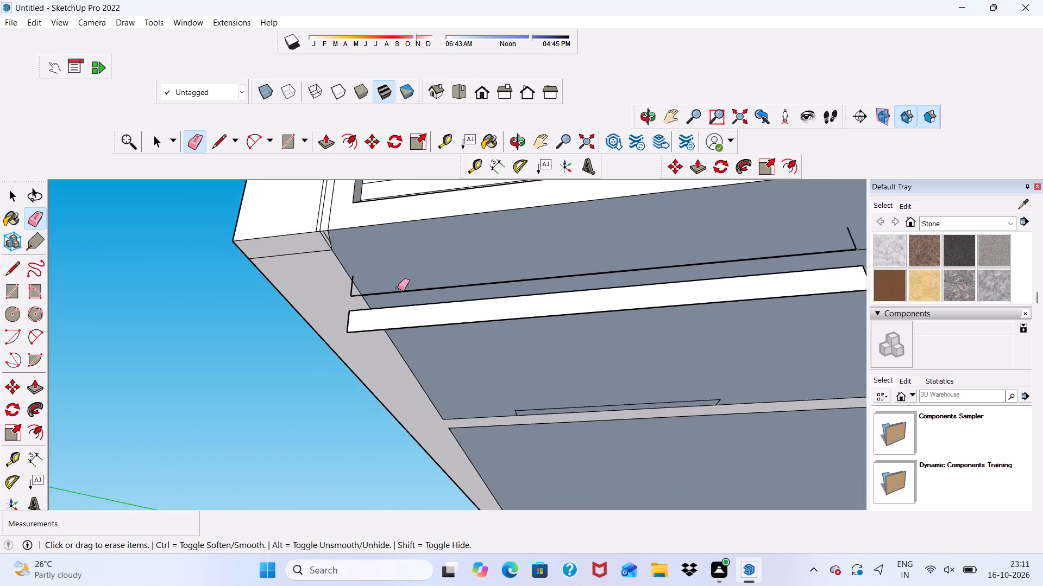
pyautogui.click(398, 291)
pyautogui.click(404, 308)
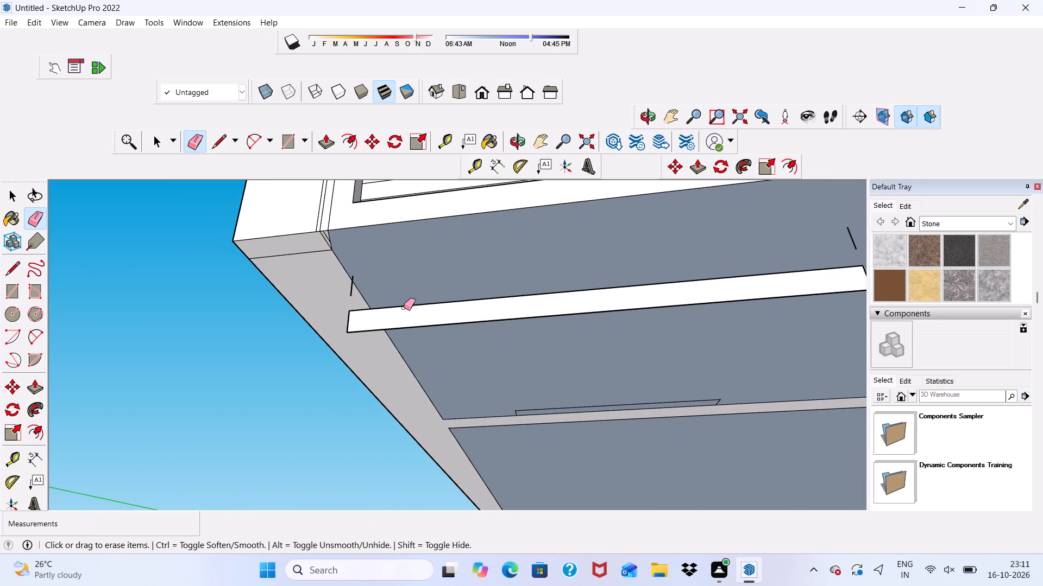
pyautogui.click(405, 307)
pyautogui.click(408, 327)
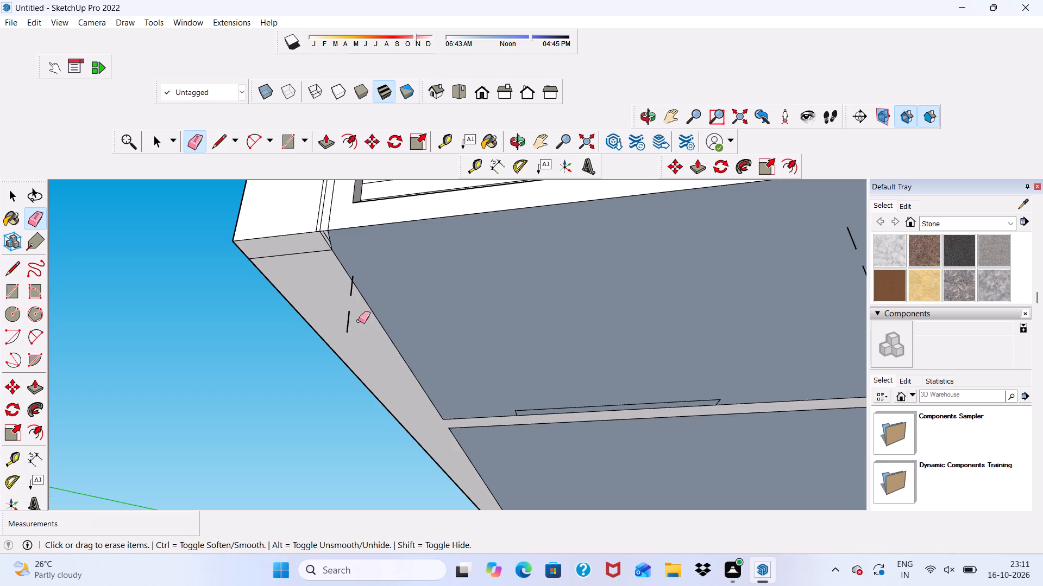
# Erase the leftover short end edges of the two surplus strips beneath the left bay.
pyautogui.scroll(4, 346, 301)
pyautogui.scroll(-1, 358, 288)
pyautogui.scroll(4, 361, 286)
pyautogui.click(352, 283)
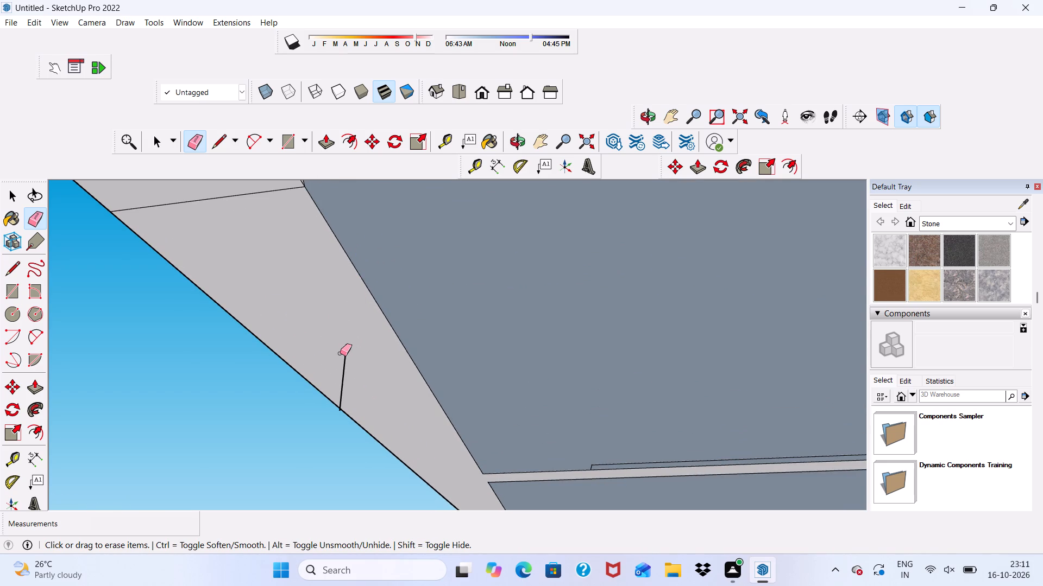
pyautogui.moveTo(340, 353); pyautogui.dragTo(349, 358)
pyautogui.scroll(-11, 276, 351)
pyautogui.scroll(4, 611, 348)
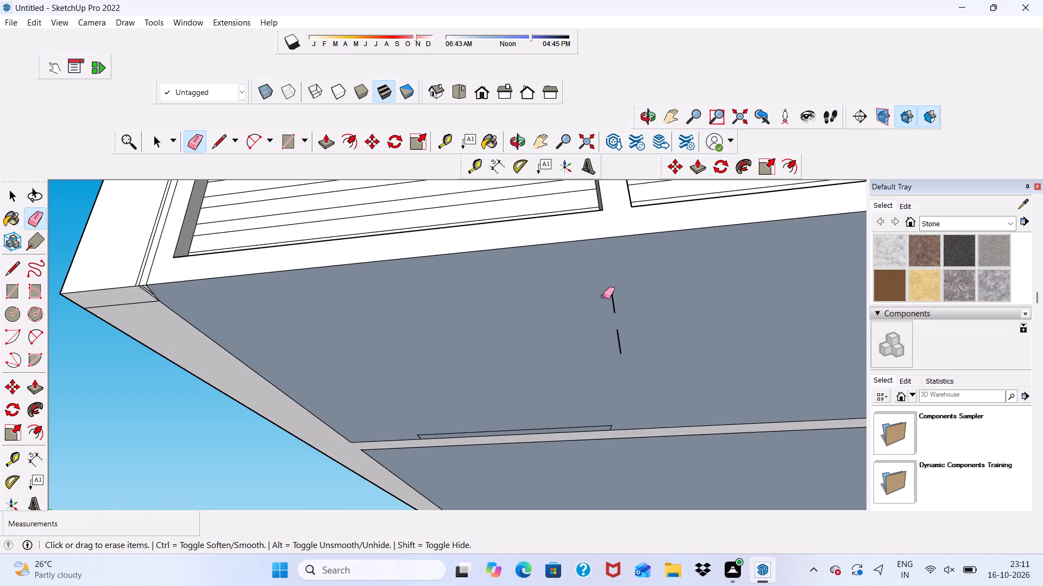
pyautogui.moveTo(606, 295); pyautogui.dragTo(621, 347)
pyautogui.scroll(-1, 600, 333)
pyautogui.moveTo(605, 339); pyautogui.dragTo(615, 344)
pyautogui.click(615, 344)
pyautogui.click(620, 342)
pyautogui.click(617, 344)
pyautogui.scroll(-9, 474, 277)
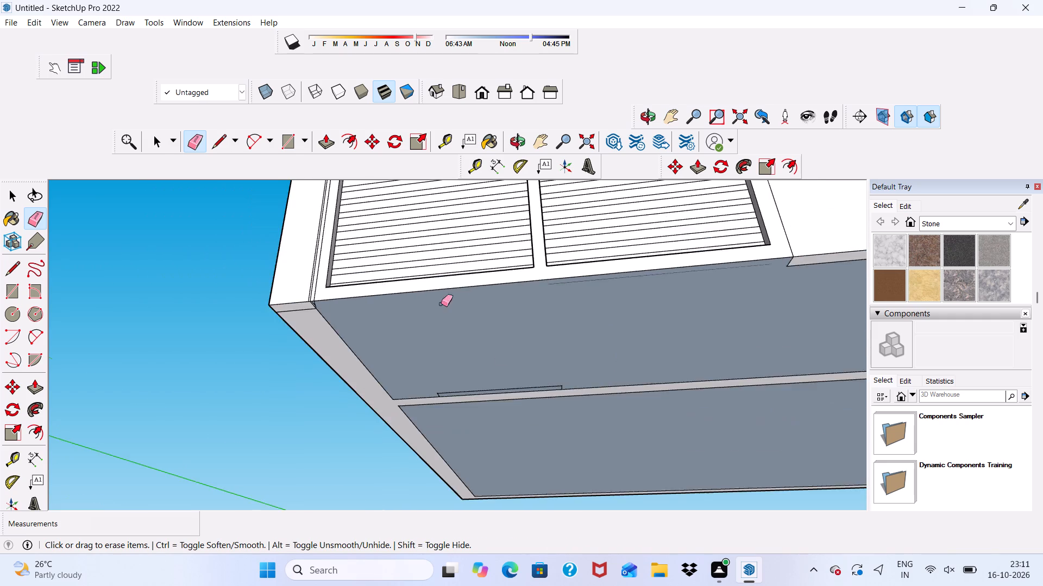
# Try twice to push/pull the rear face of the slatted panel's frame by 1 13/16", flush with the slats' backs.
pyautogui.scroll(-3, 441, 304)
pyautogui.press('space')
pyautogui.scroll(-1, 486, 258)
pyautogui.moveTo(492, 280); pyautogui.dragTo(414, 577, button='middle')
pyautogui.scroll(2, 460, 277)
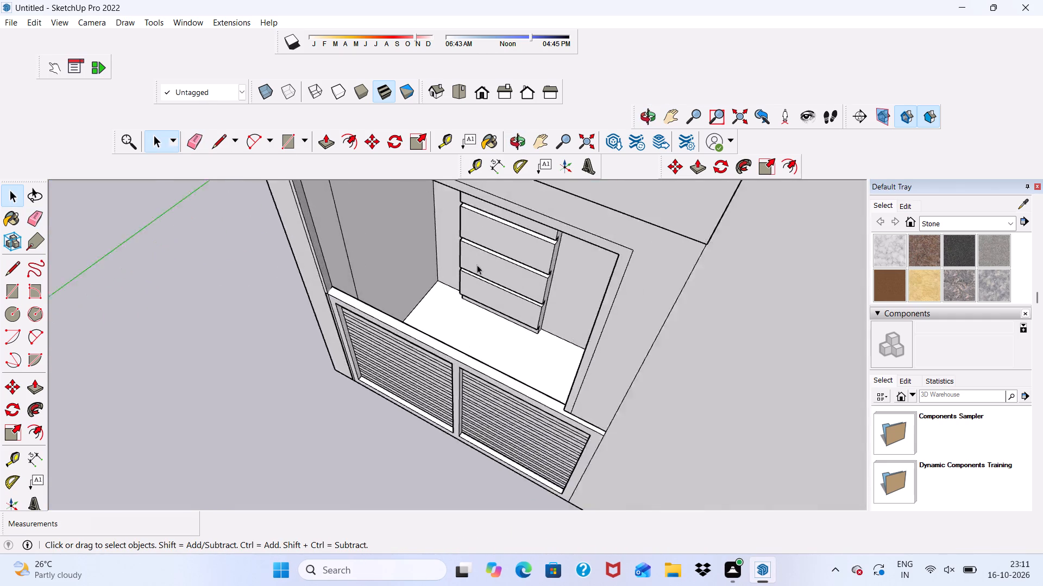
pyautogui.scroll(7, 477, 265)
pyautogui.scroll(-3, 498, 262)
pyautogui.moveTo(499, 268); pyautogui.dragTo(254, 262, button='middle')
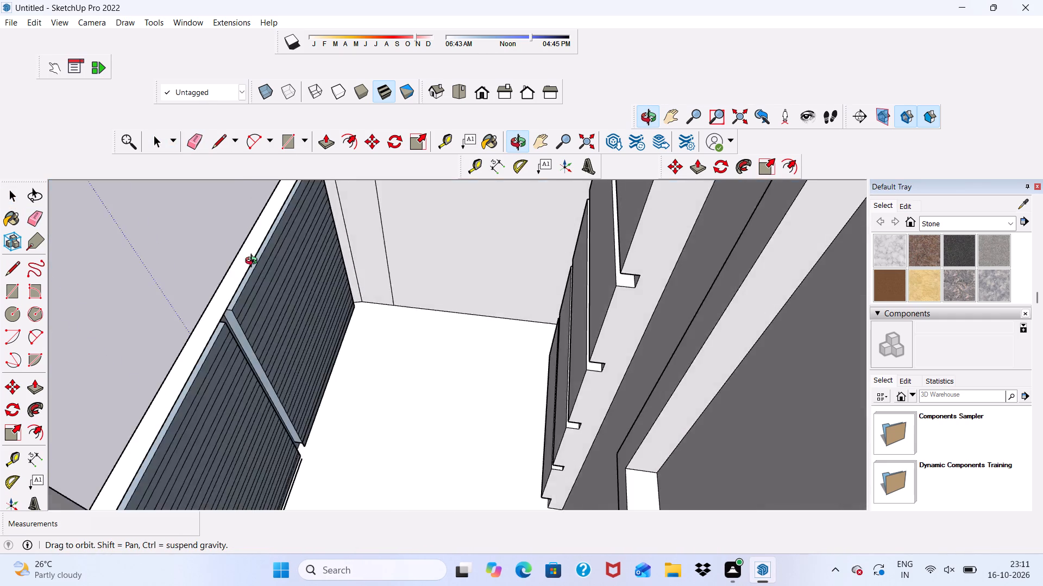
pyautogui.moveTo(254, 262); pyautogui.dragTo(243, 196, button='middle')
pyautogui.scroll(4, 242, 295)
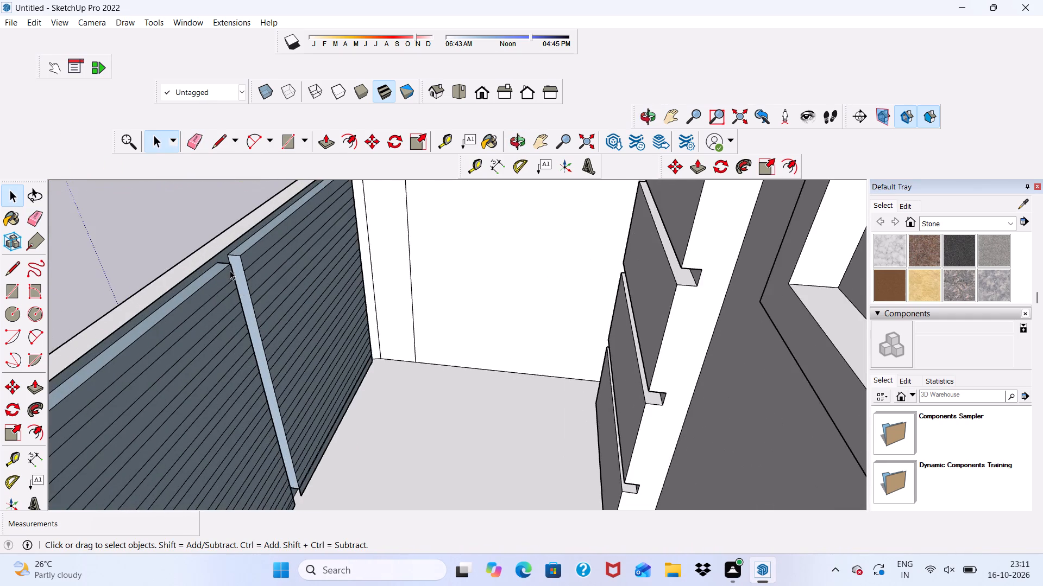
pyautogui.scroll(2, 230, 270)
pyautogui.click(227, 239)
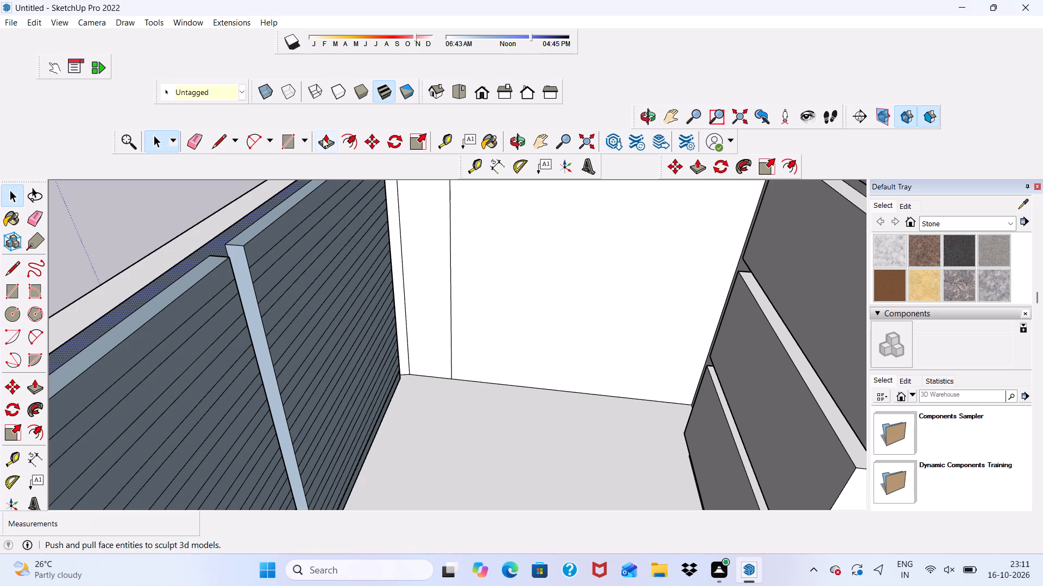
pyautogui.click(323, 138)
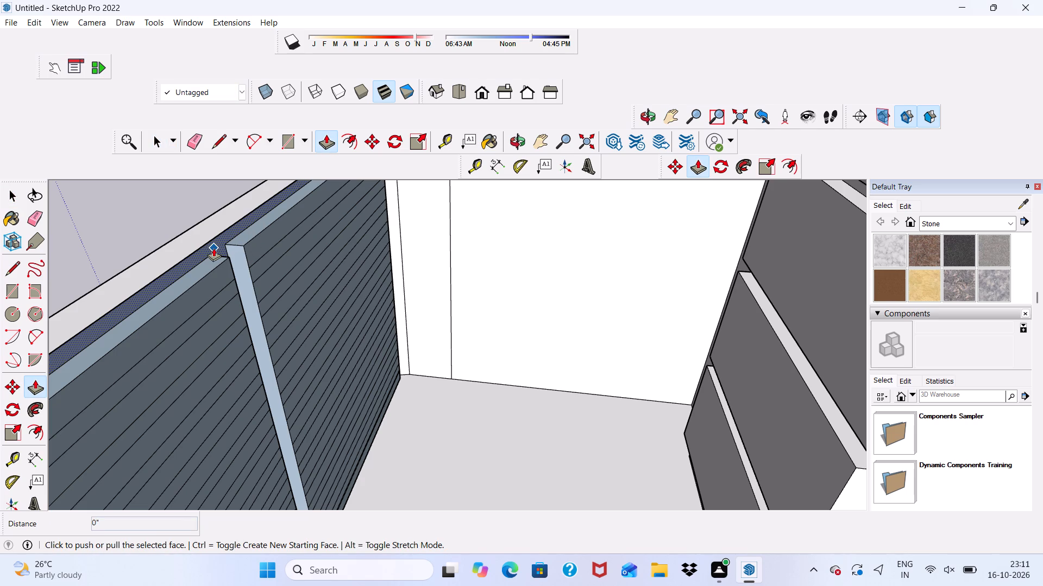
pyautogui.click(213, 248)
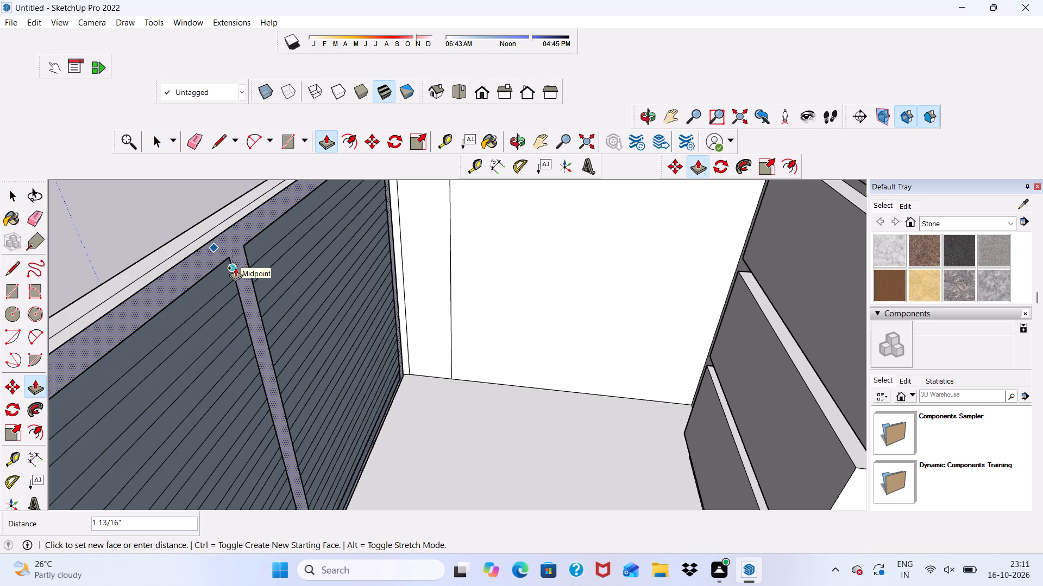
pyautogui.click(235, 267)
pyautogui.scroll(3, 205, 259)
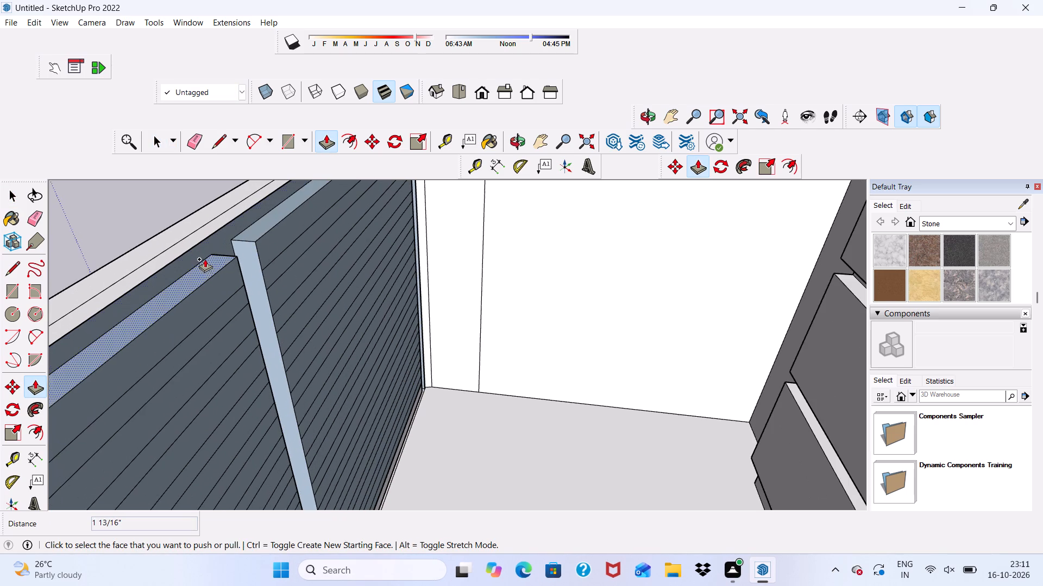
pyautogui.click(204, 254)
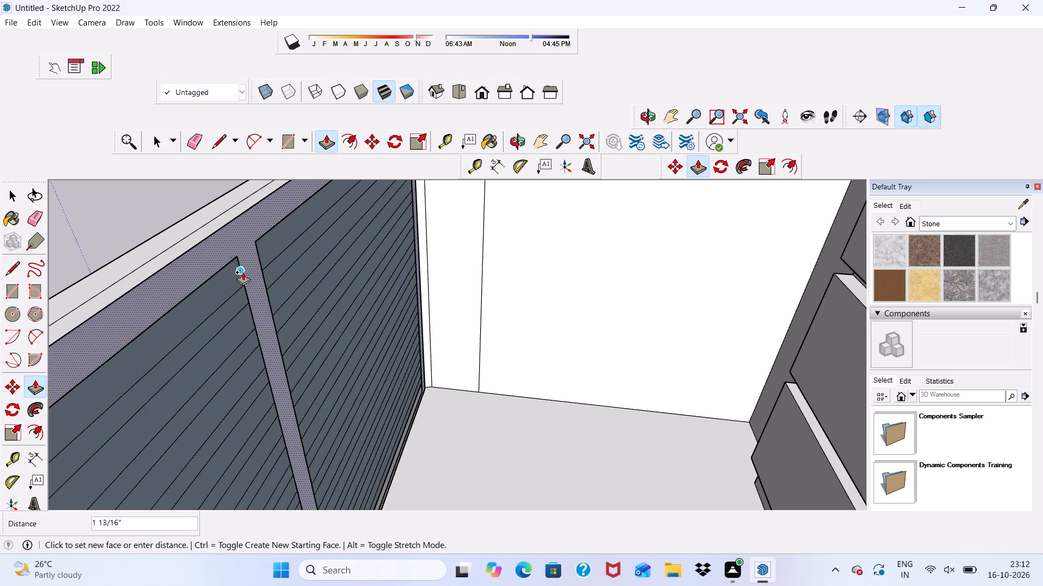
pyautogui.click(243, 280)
# Pull the rear face of the slatted panel's frame inward 2 7/16", beyond the backs of the slats.
pyautogui.scroll(2, 272, 288)
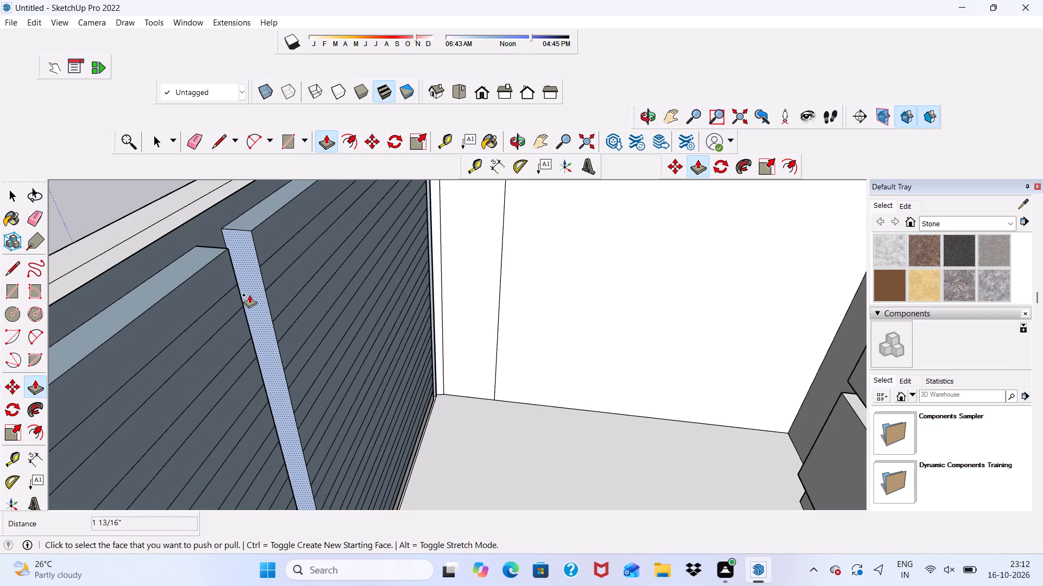
pyautogui.scroll(7, 252, 293)
pyautogui.click(126, 213)
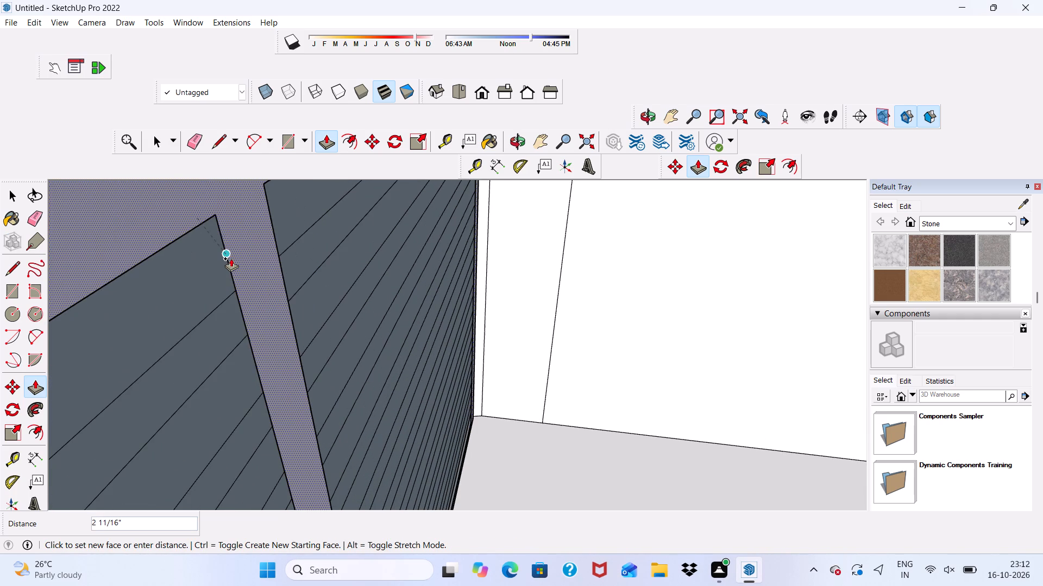
pyautogui.click(221, 270)
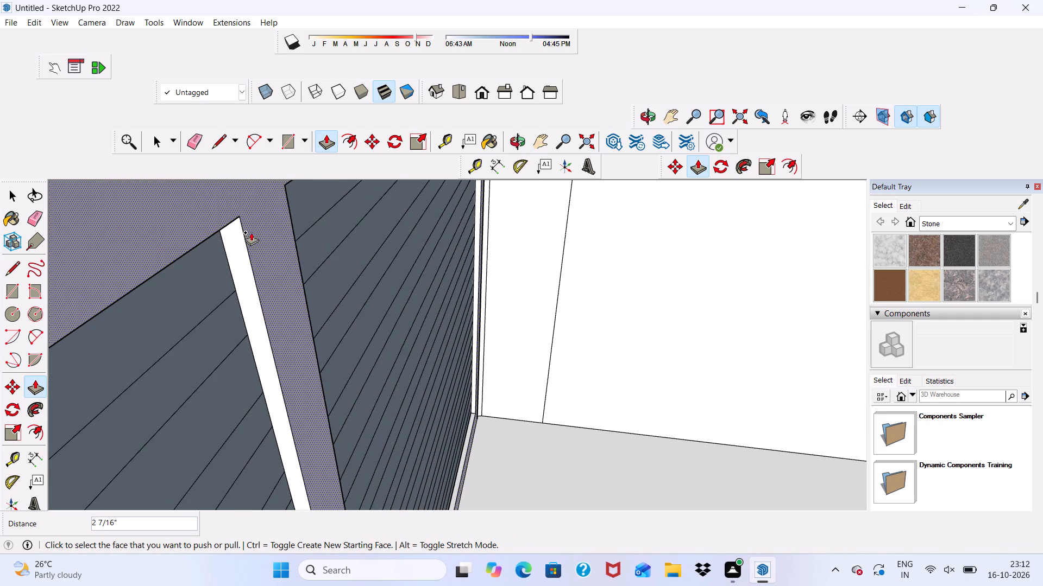
pyautogui.scroll(-14, 251, 232)
pyautogui.moveTo(240, 270); pyautogui.dragTo(426, 292, button='middle')
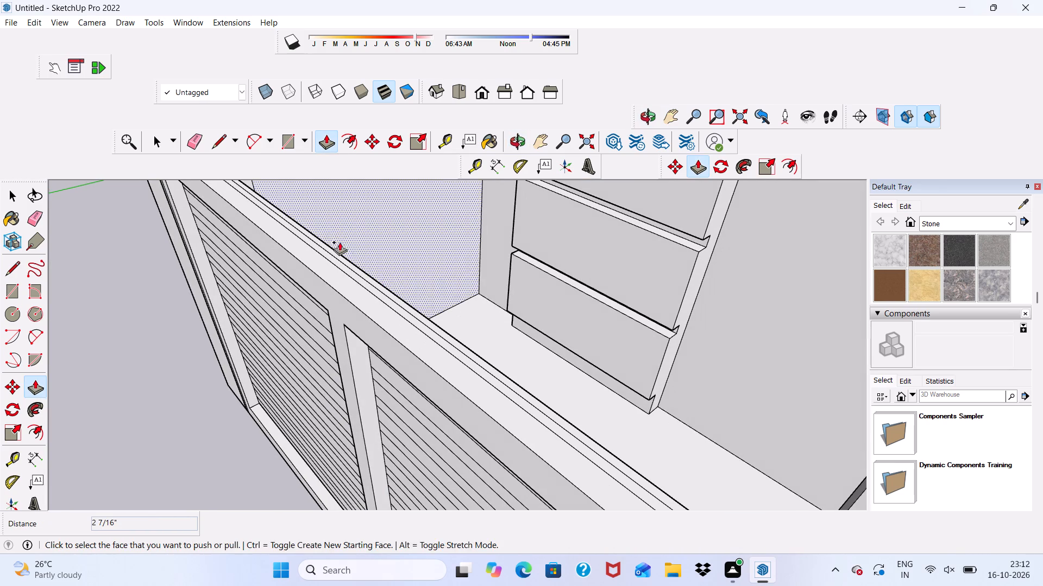
# Erase a surplus lengthwise line on the top ledge of the slatted panel's frame.
pyautogui.press('space')
pyautogui.click(199, 135)
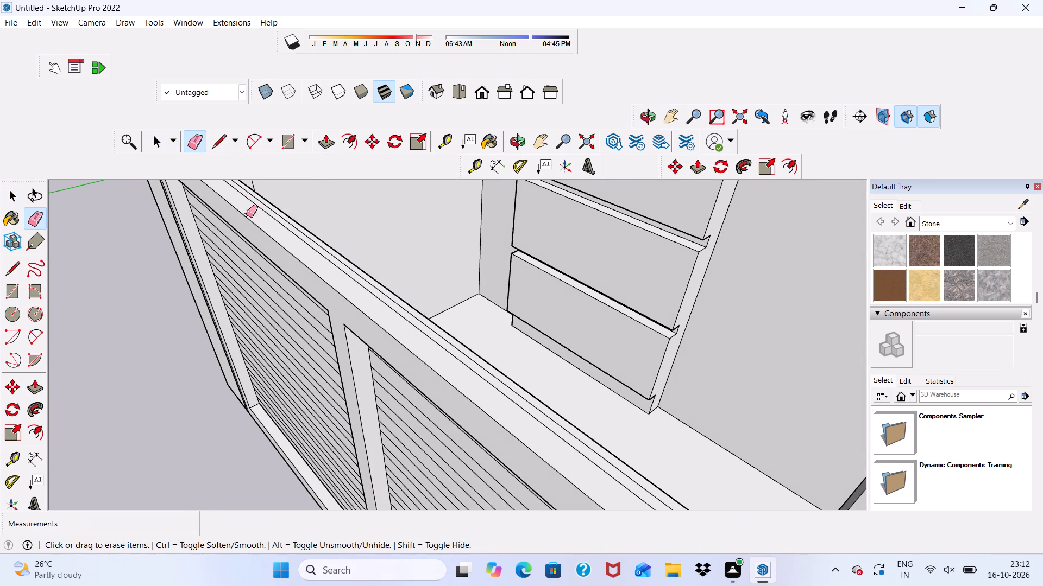
pyautogui.scroll(3, 281, 244)
pyautogui.doubleClick(304, 234)
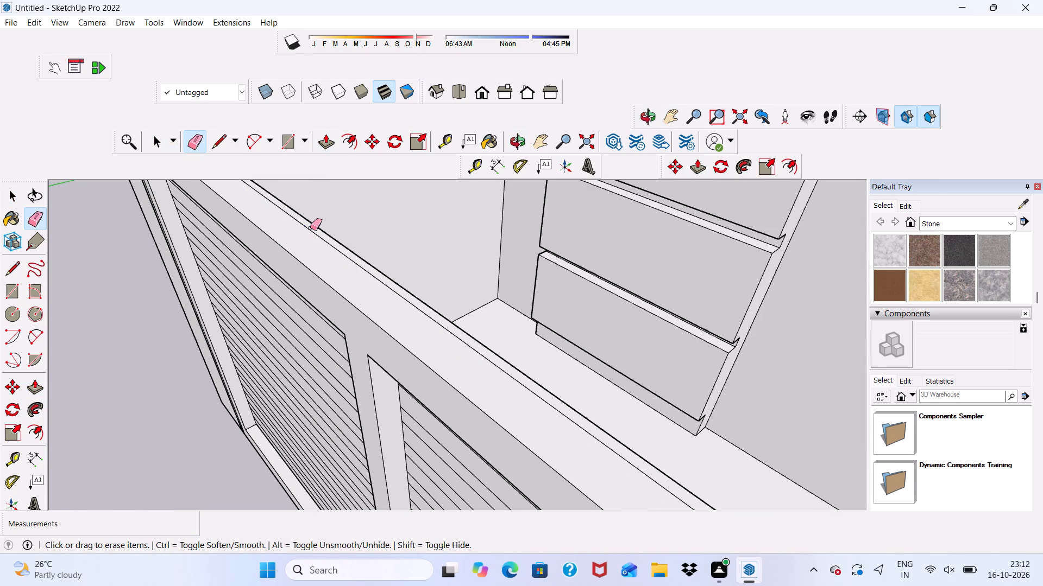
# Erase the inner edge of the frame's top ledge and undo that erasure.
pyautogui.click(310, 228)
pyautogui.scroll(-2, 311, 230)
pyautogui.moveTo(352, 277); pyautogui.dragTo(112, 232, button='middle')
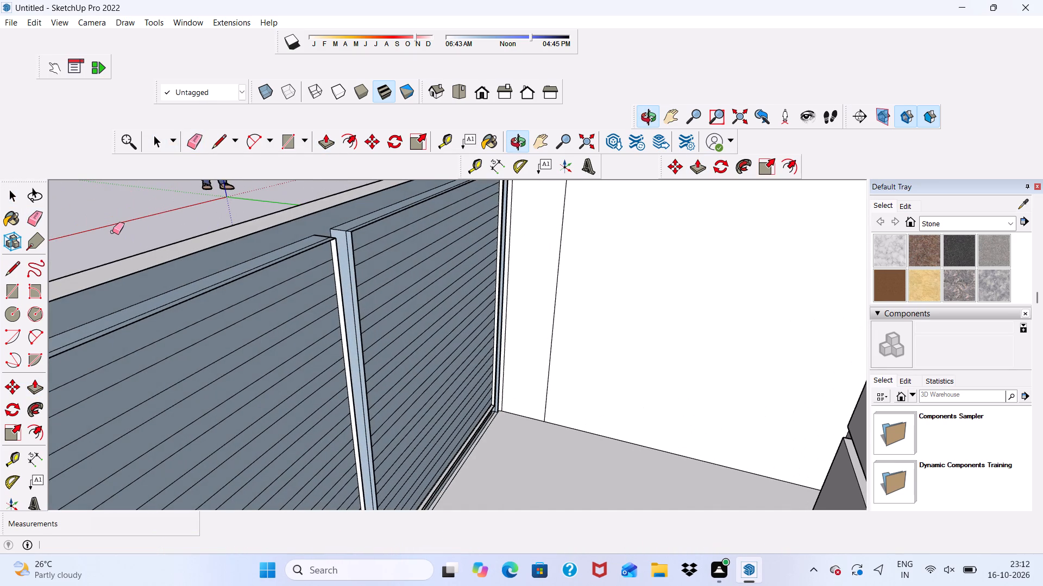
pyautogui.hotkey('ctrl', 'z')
# Examine the slatted panel from behind, in the front view and from above.
pyautogui.scroll(2, 279, 238)
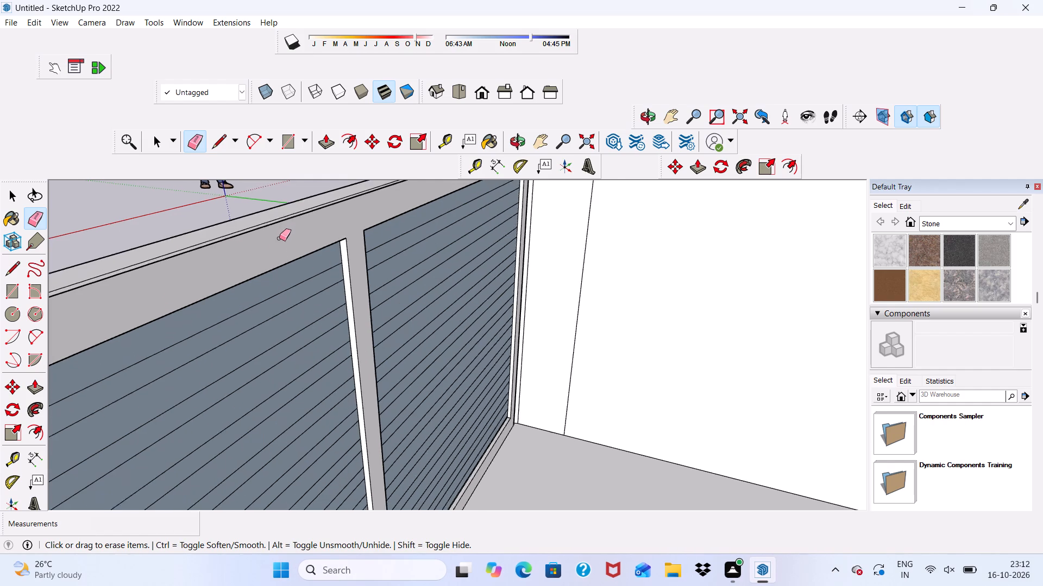
pyautogui.scroll(2, 279, 238)
pyautogui.moveTo(279, 238); pyautogui.dragTo(287, 291, button='middle')
pyautogui.press('space')
pyautogui.scroll(-6, 234, 234)
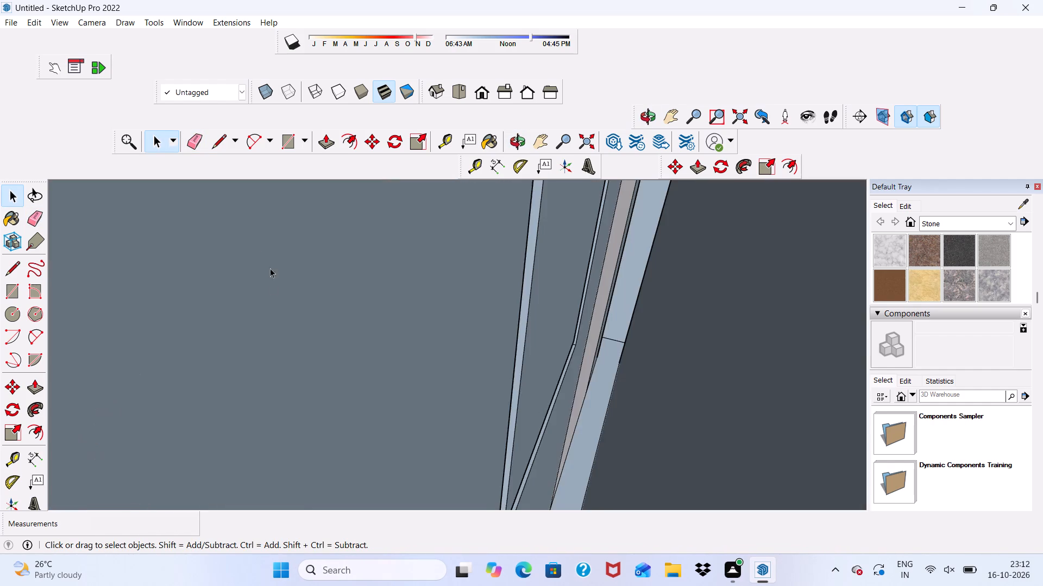
pyautogui.scroll(-4, 270, 268)
pyautogui.click(476, 92)
pyautogui.scroll(-4, 445, 190)
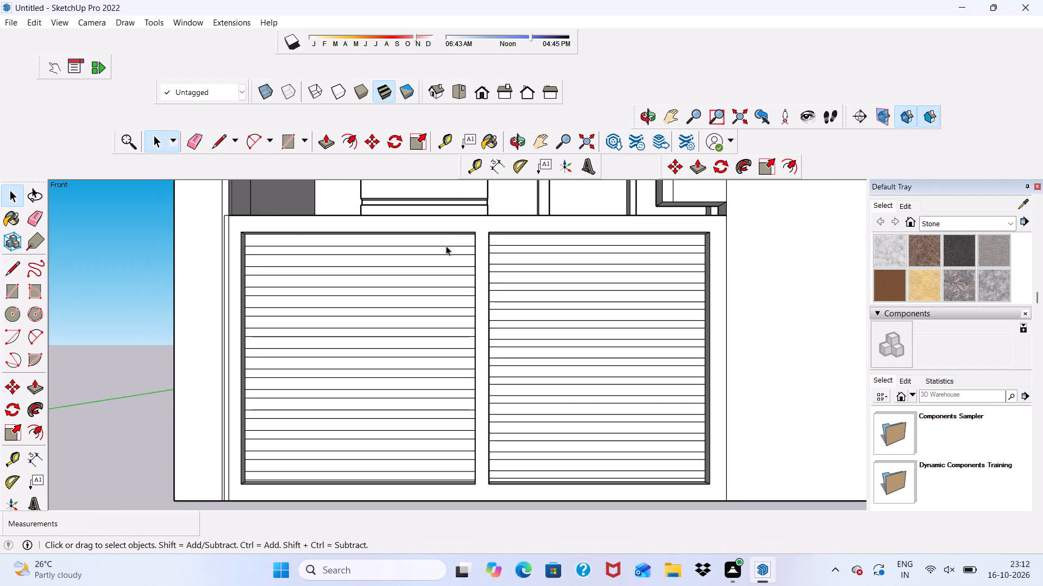
pyautogui.scroll(-10, 446, 243)
pyautogui.moveTo(439, 273); pyautogui.dragTo(441, 230, button='middle')
pyautogui.scroll(7, 441, 230)
pyautogui.scroll(-1, 470, 218)
pyautogui.scroll(4, 473, 223)
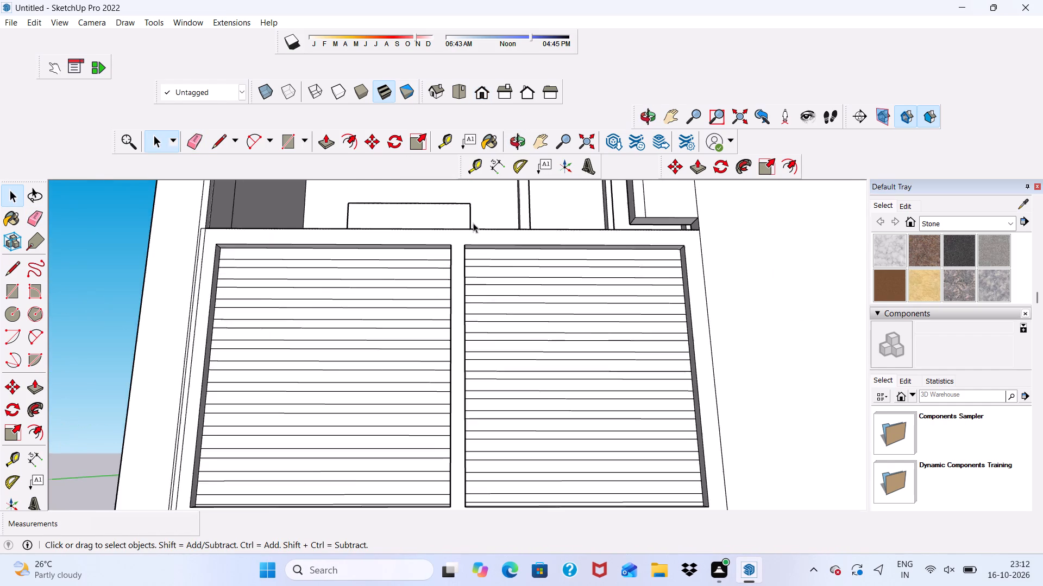
pyautogui.scroll(2, 502, 186)
pyautogui.scroll(-11, 514, 215)
pyautogui.moveTo(493, 301); pyautogui.dragTo(457, 458, button='middle')
pyautogui.scroll(4, 433, 422)
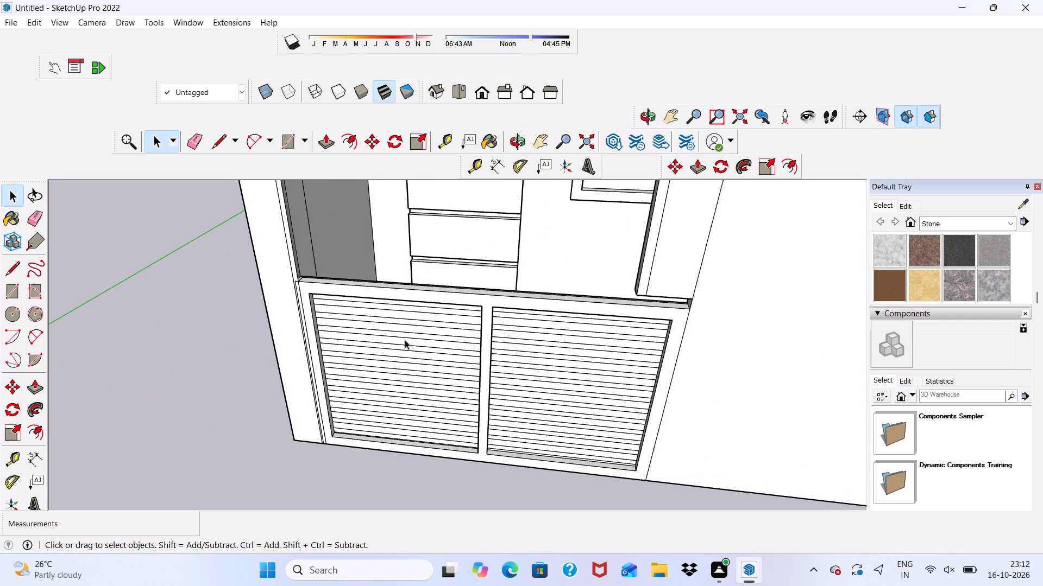
# Push the left bay's top strip back 5/8" into the frame.
pyautogui.scroll(10, 351, 297)
pyautogui.moveTo(327, 271); pyautogui.dragTo(322, 189, button='middle')
pyautogui.click(300, 257)
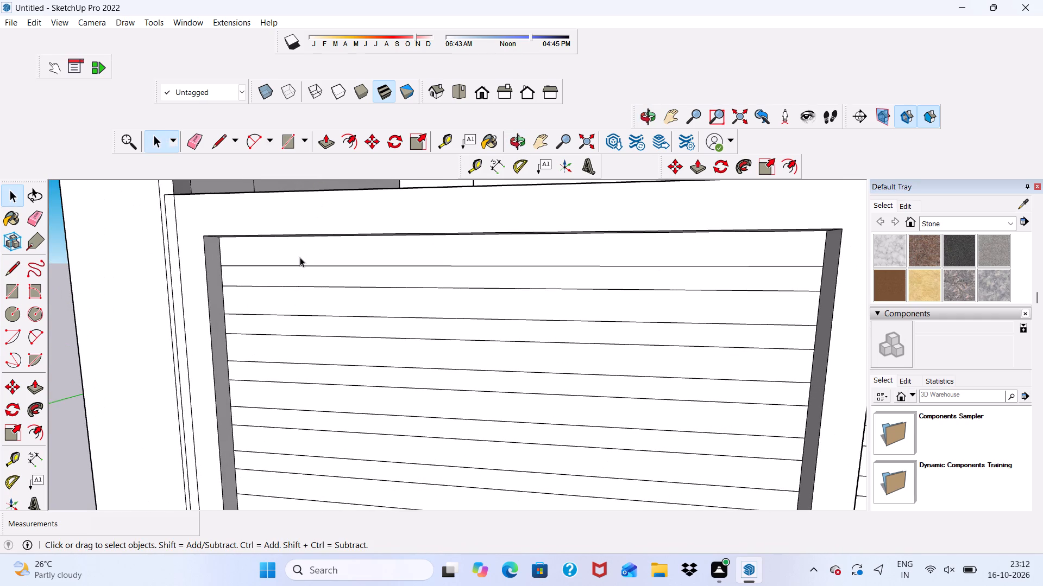
pyautogui.click(331, 143)
pyautogui.scroll(2, 355, 237)
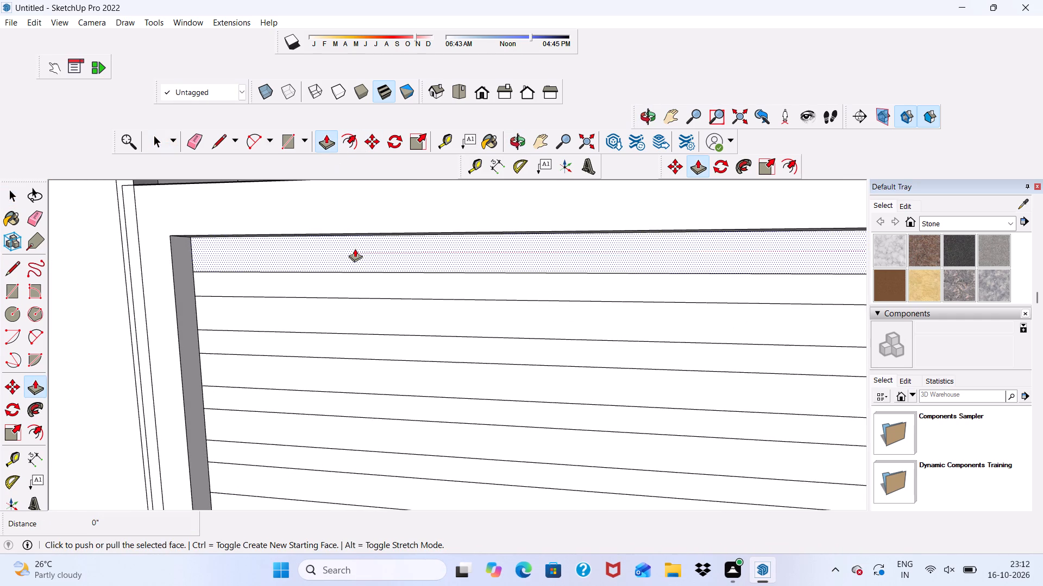
pyautogui.click(355, 249)
pyautogui.scroll(1, 355, 249)
pyautogui.scroll(-3, 361, 206)
pyautogui.moveTo(361, 206); pyautogui.dragTo(263, 372, button='middle')
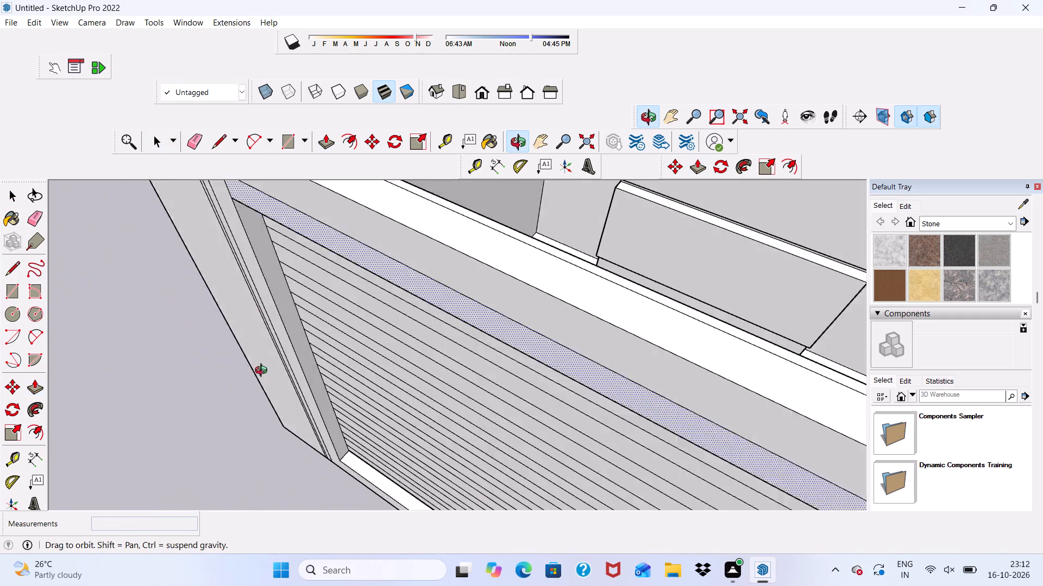
pyautogui.moveTo(263, 372); pyautogui.dragTo(251, 372, button='middle')
pyautogui.scroll(3, 482, 225)
pyautogui.click(487, 221)
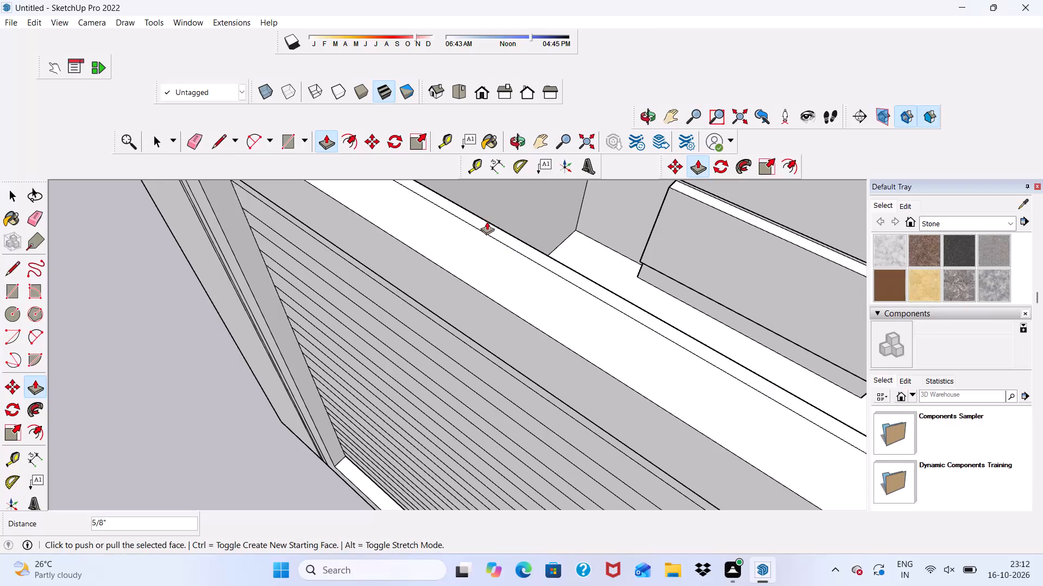
# Delete the pushed-back top strip face of the left bay to open a gap under the frame.
pyautogui.scroll(-1, 493, 227)
pyautogui.moveTo(501, 234); pyautogui.dragTo(218, 214, button='middle')
pyautogui.scroll(1, 218, 214)
pyautogui.scroll(-7, 217, 214)
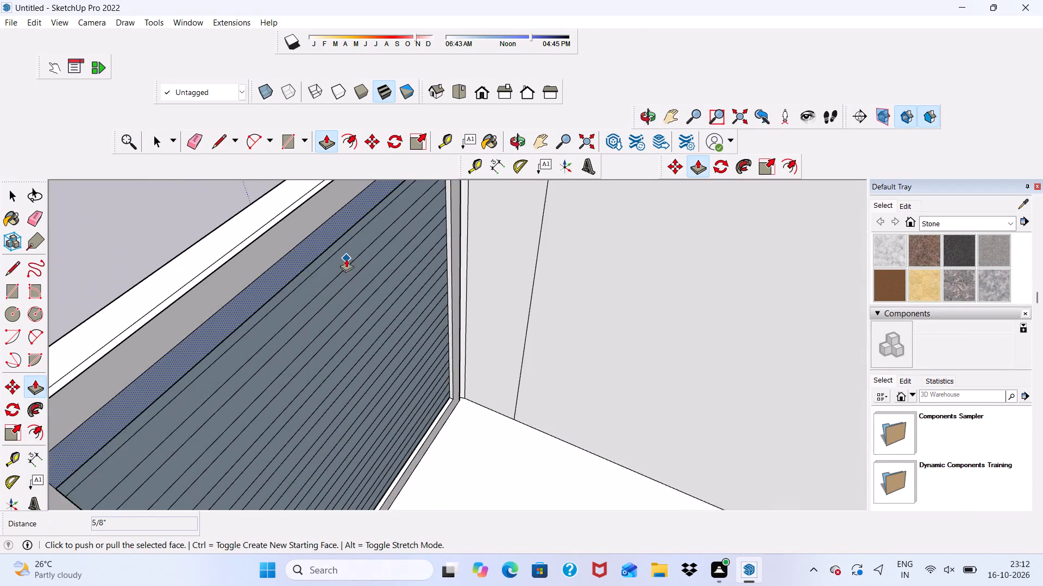
pyautogui.scroll(-2, 346, 259)
pyautogui.moveTo(328, 298); pyautogui.dragTo(569, 229, button='middle')
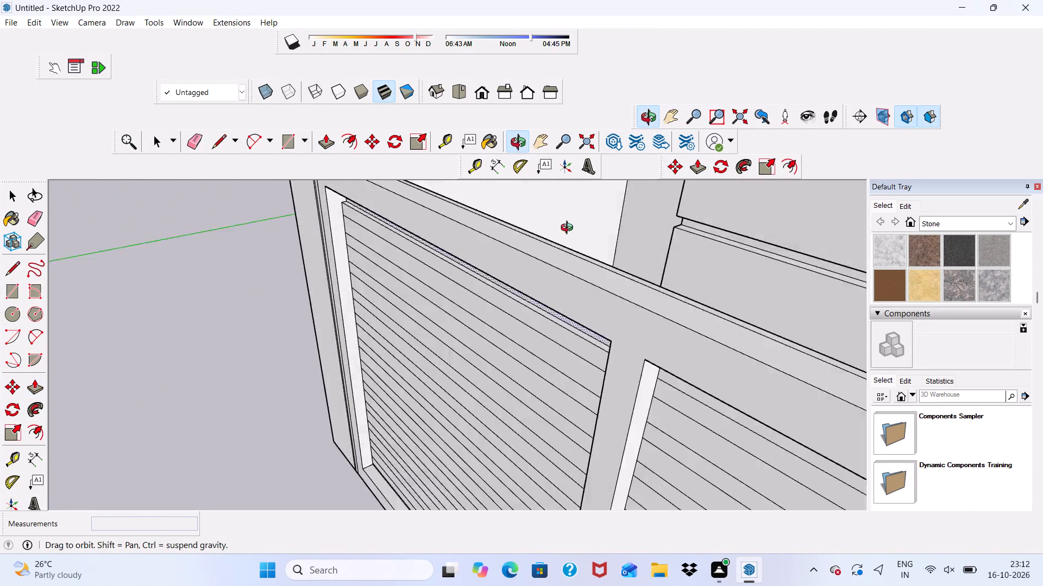
pyautogui.moveTo(569, 229); pyautogui.dragTo(587, 203, button='middle')
pyautogui.scroll(1, 595, 193)
pyautogui.press('space')
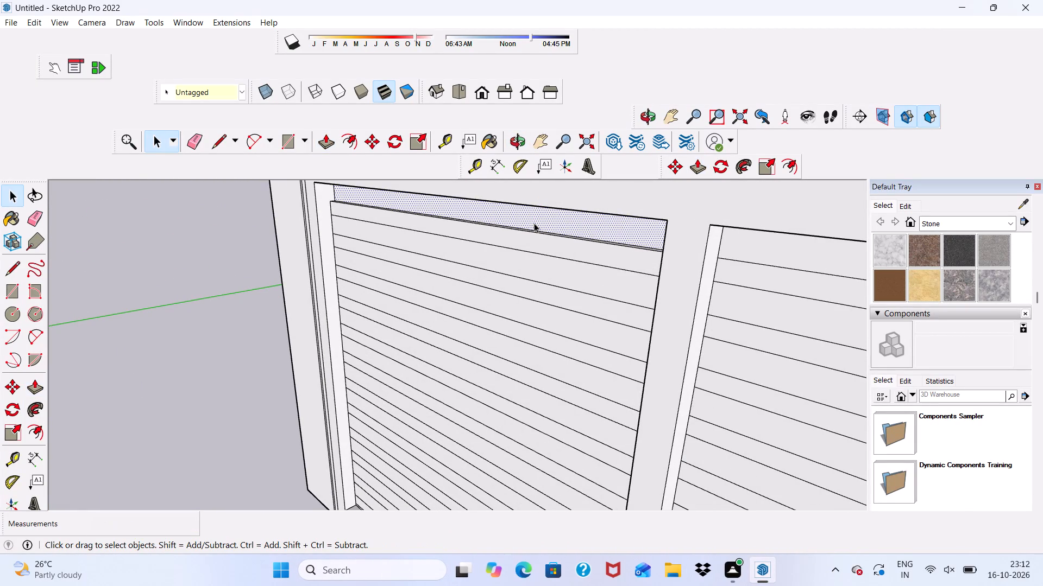
pyautogui.press('Delete')
# Examine the two slatted bays from the front and from below around the left bay's top opening.
pyautogui.scroll(-6, 534, 223)
pyautogui.moveTo(492, 317); pyautogui.dragTo(599, 285, button='middle')
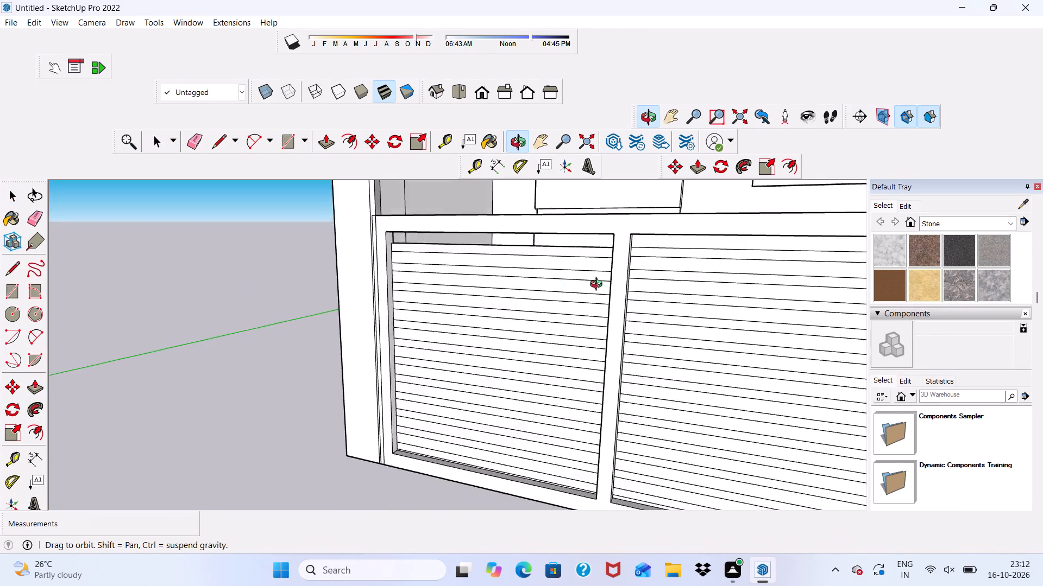
pyautogui.moveTo(599, 285); pyautogui.dragTo(647, 277, button='middle')
pyautogui.scroll(-8, 509, 329)
pyautogui.moveTo(539, 356); pyautogui.dragTo(555, 273, button='middle')
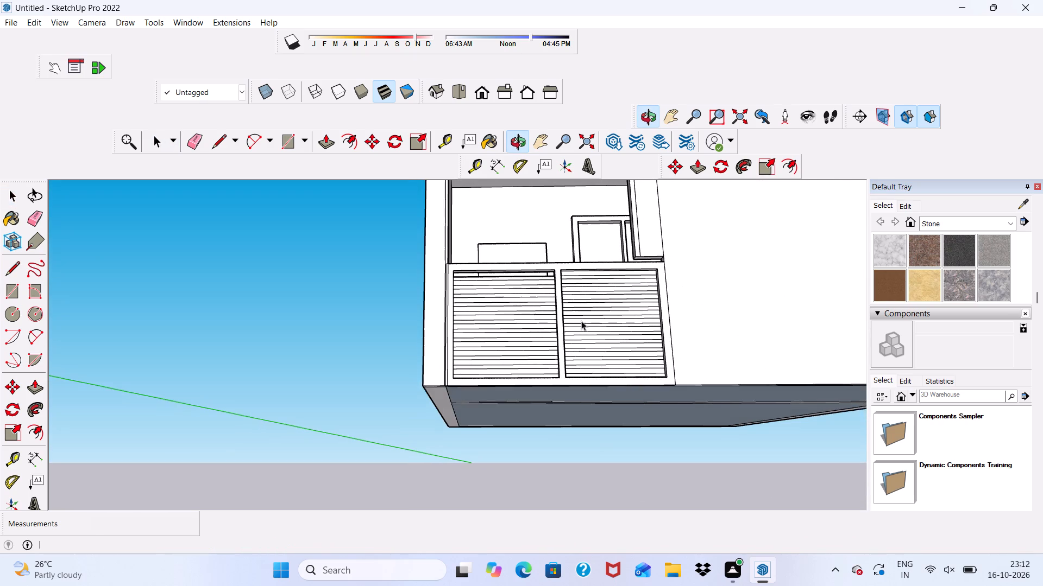
pyautogui.scroll(4, 567, 378)
pyautogui.scroll(-1, 547, 343)
pyautogui.scroll(3, 535, 343)
pyautogui.scroll(2, 492, 238)
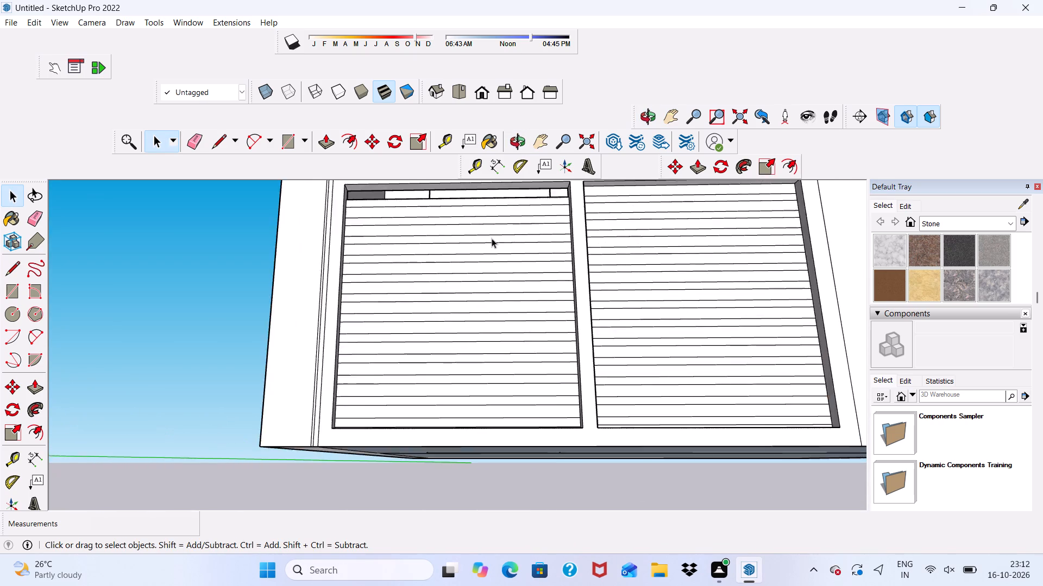
pyautogui.scroll(-6, 485, 247)
pyautogui.scroll(-3, 480, 334)
pyautogui.moveTo(494, 381); pyautogui.dragTo(507, 461, button='middle')
# Push the strip below the left bay's first slat back 5/8" into the frame.
pyautogui.scroll(3, 457, 260)
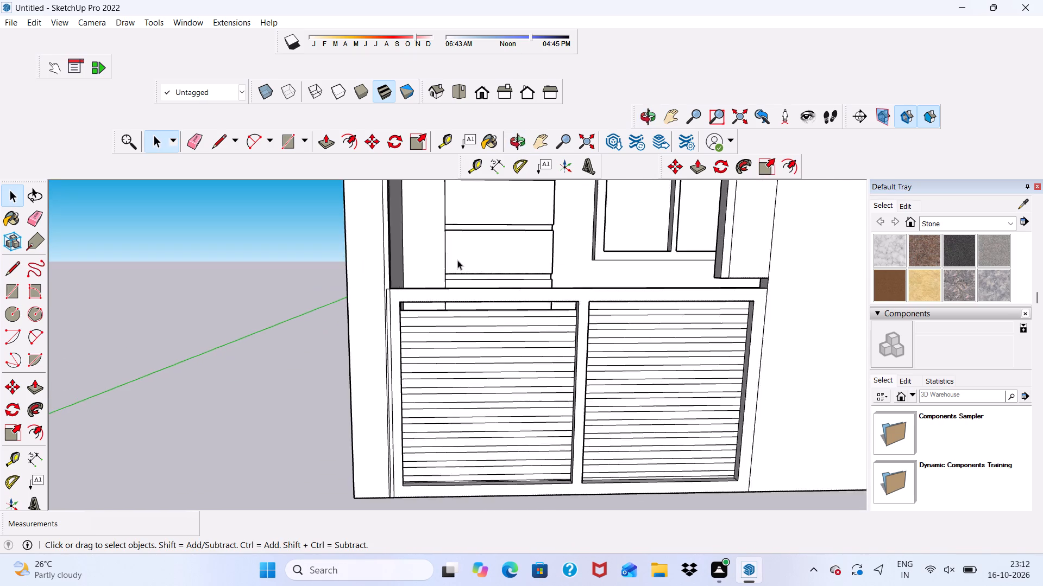
pyautogui.scroll(13, 457, 260)
pyautogui.click(460, 342)
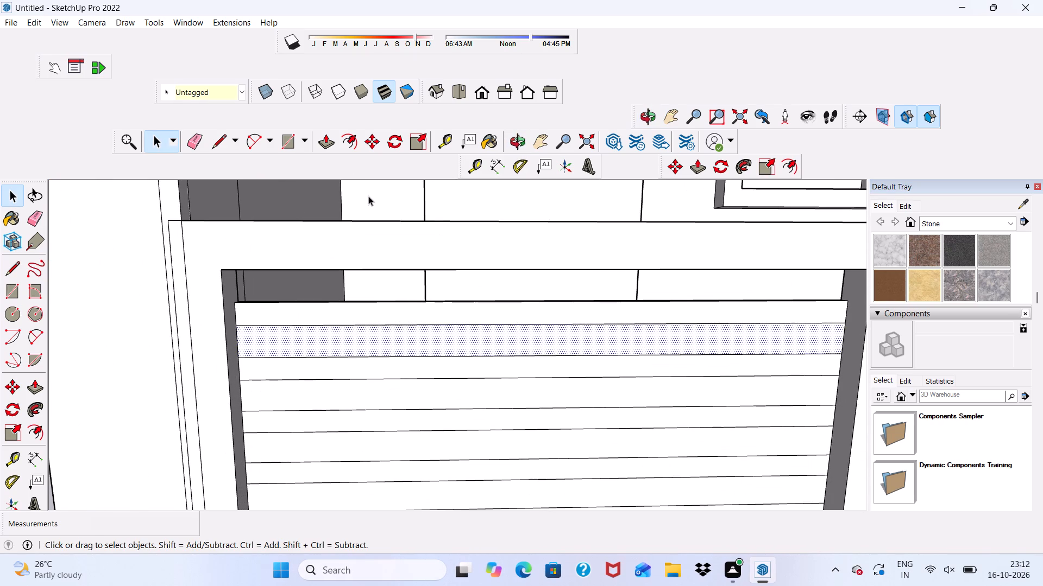
pyautogui.click(329, 139)
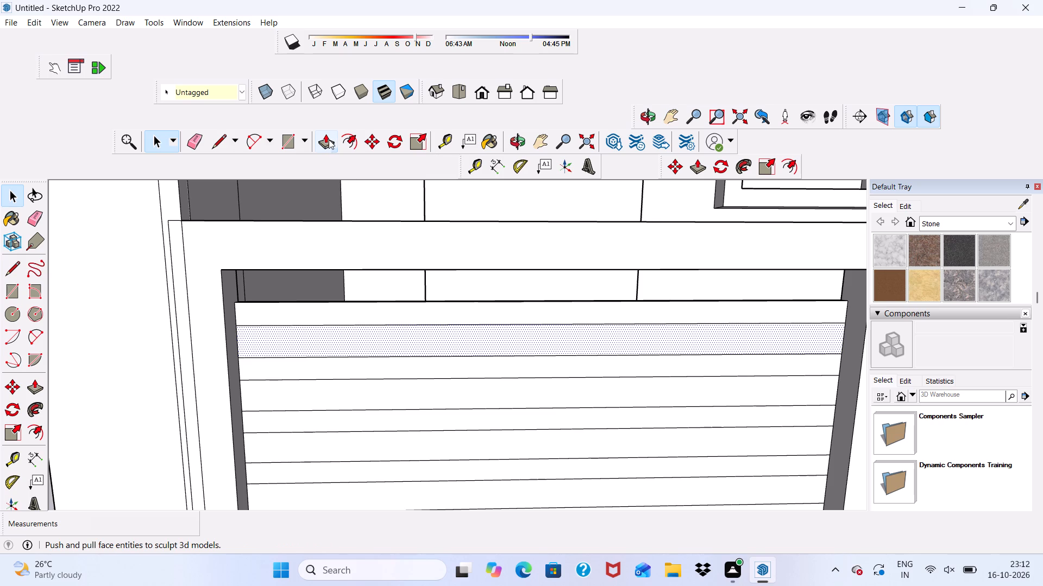
pyautogui.scroll(-2, 491, 247)
pyautogui.moveTo(557, 306); pyautogui.dragTo(408, 368, button='middle')
pyautogui.scroll(3, 399, 310)
pyautogui.click(399, 305)
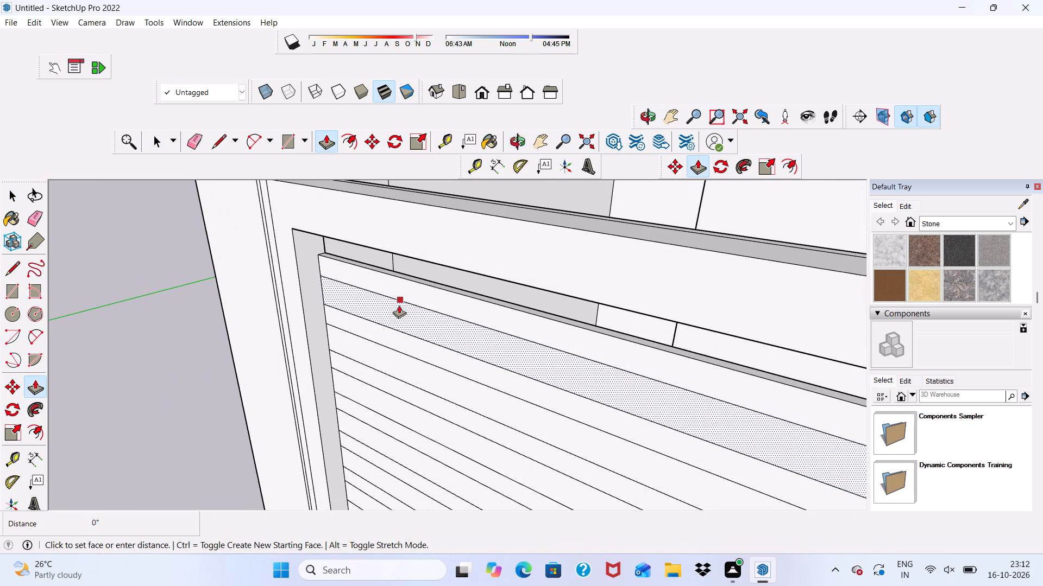
pyautogui.moveTo(574, 203); pyautogui.dragTo(567, 266, button='middle')
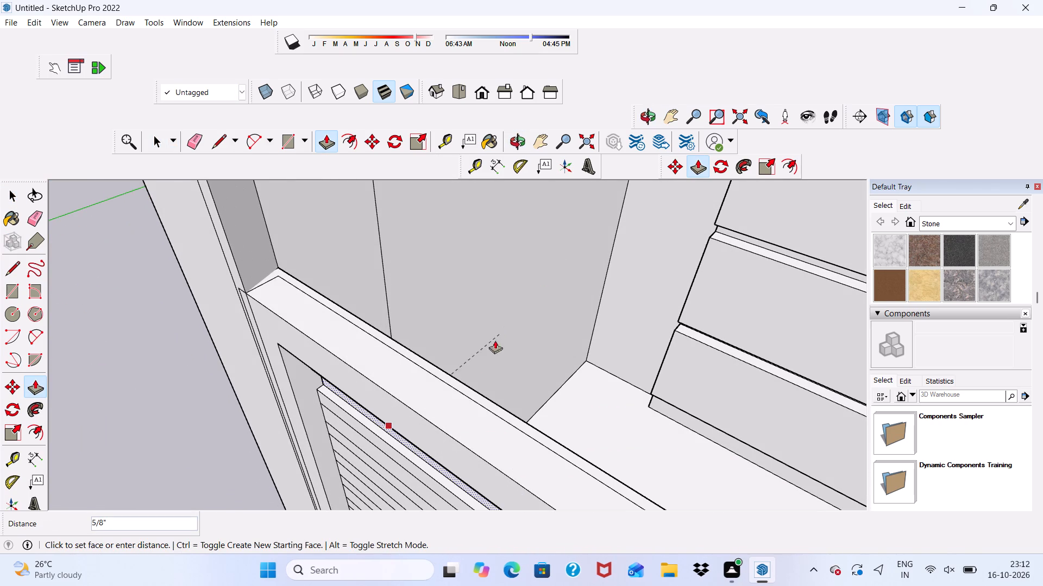
pyautogui.scroll(1, 451, 379)
pyautogui.click(452, 377)
pyautogui.scroll(-2, 447, 380)
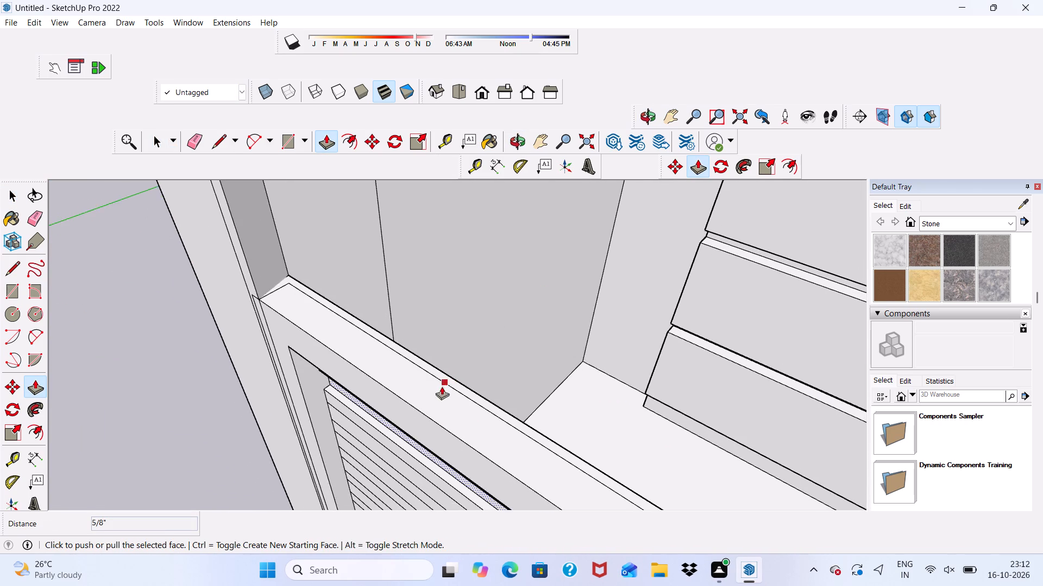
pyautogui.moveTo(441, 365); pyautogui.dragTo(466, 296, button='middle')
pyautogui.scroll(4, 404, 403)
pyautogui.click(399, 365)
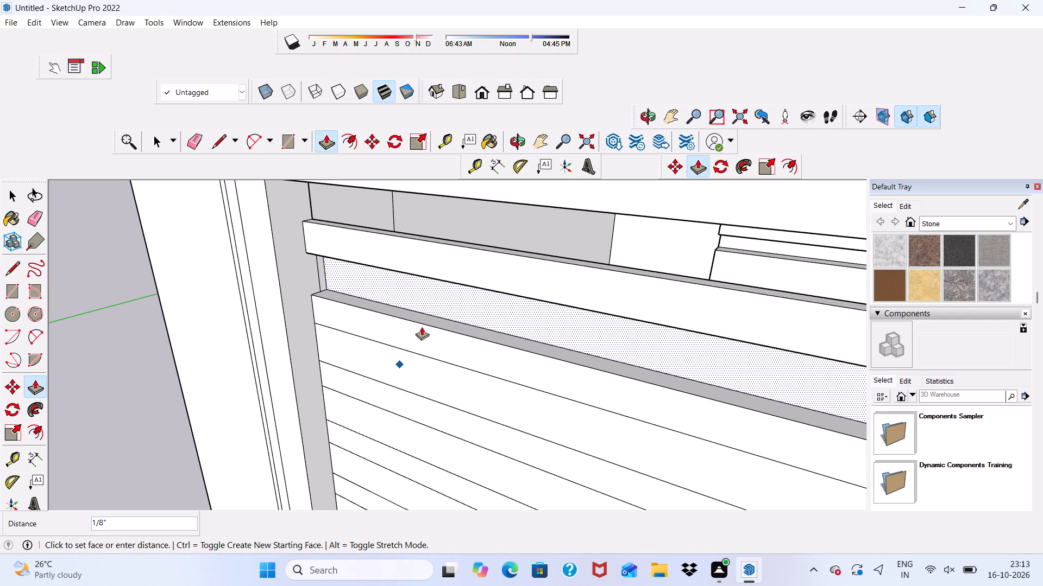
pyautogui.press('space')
# Push the strip below the left bay's second slat back 5/8" into the frame.
pyautogui.scroll(-3, 393, 291)
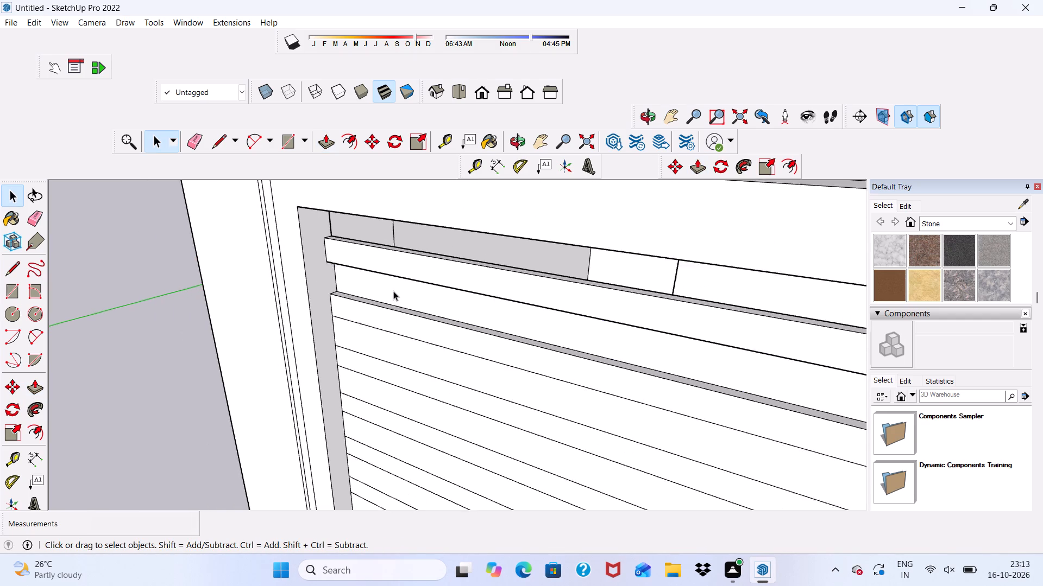
pyautogui.scroll(-2, 393, 291)
pyautogui.scroll(3, 378, 321)
pyautogui.click(372, 334)
pyautogui.scroll(-10, 281, 333)
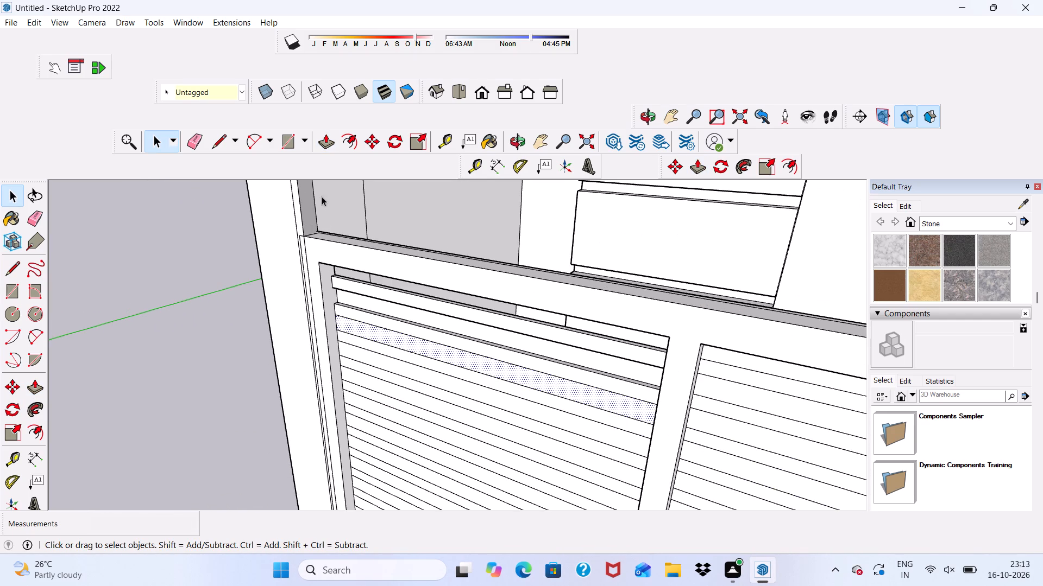
pyautogui.scroll(1, 315, 177)
pyautogui.click(324, 137)
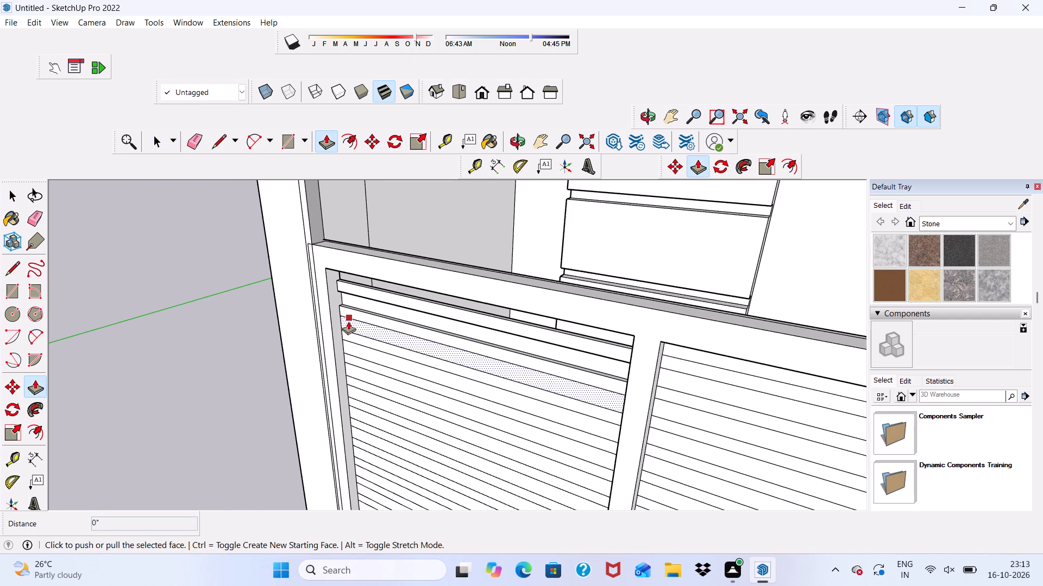
pyautogui.click(348, 321)
pyautogui.moveTo(426, 269); pyautogui.dragTo(409, 331, button='middle')
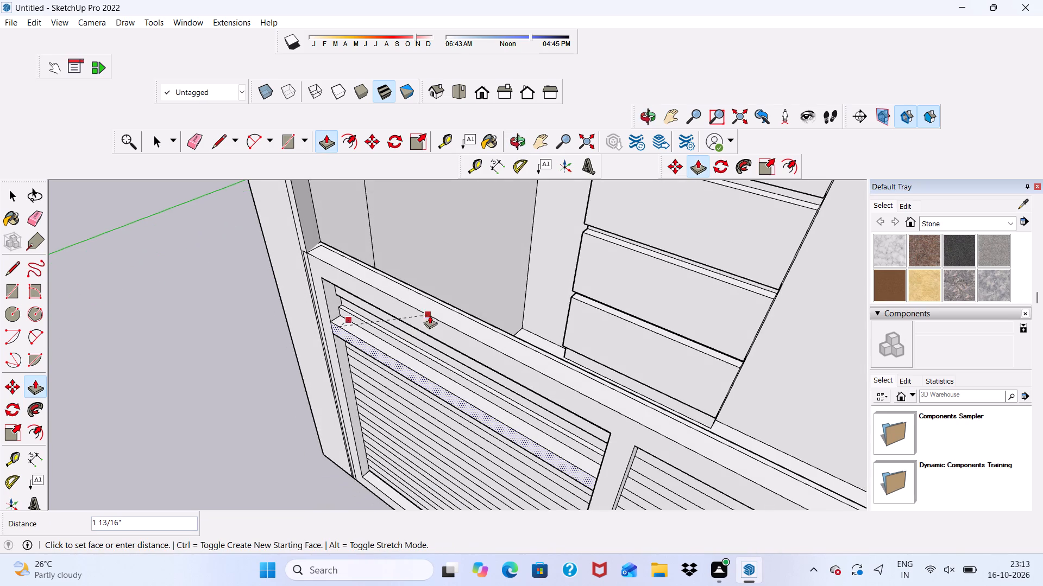
pyautogui.scroll(4, 436, 311)
pyautogui.click(452, 297)
pyautogui.scroll(-4, 404, 308)
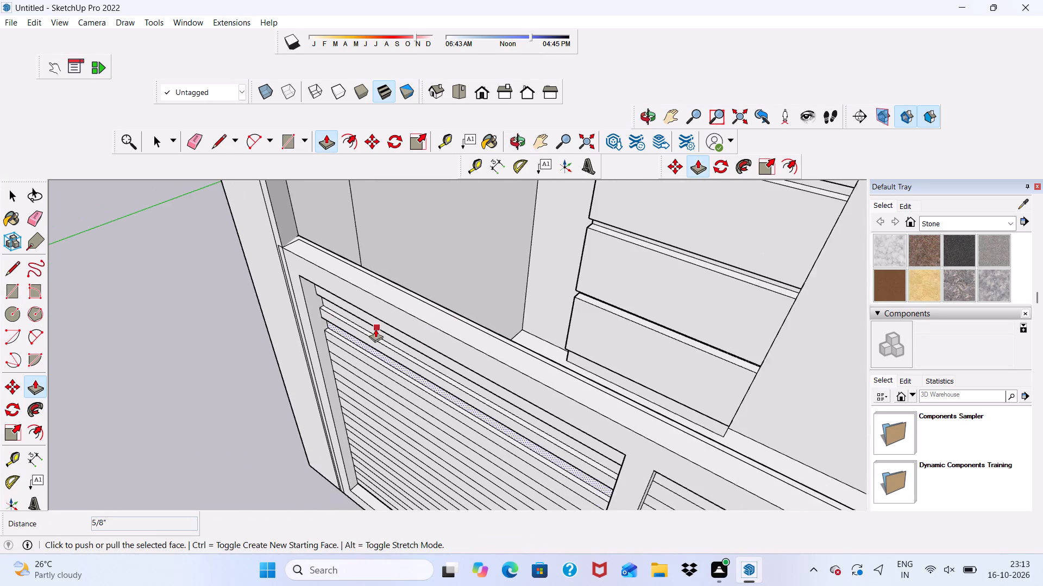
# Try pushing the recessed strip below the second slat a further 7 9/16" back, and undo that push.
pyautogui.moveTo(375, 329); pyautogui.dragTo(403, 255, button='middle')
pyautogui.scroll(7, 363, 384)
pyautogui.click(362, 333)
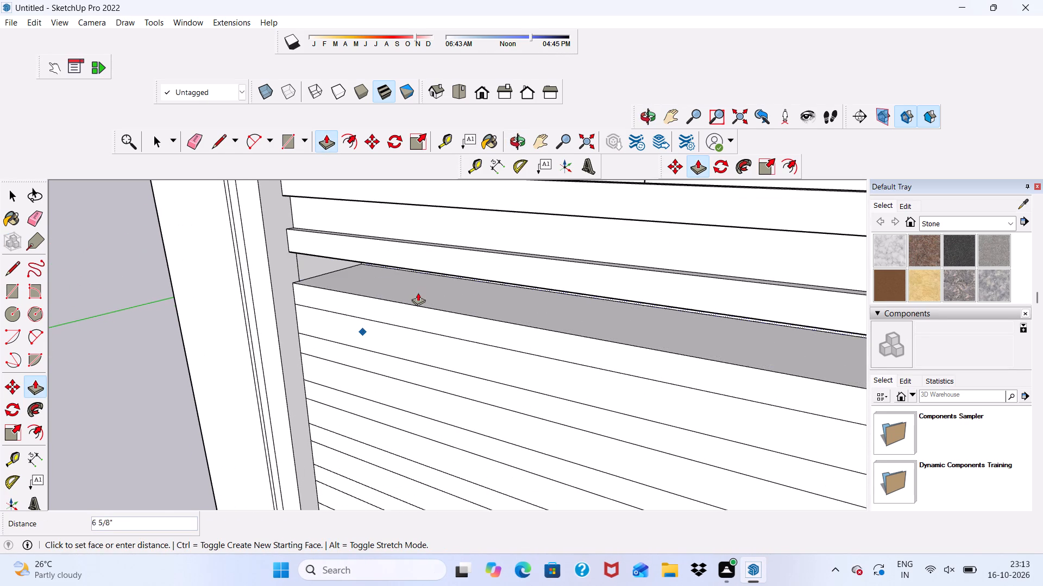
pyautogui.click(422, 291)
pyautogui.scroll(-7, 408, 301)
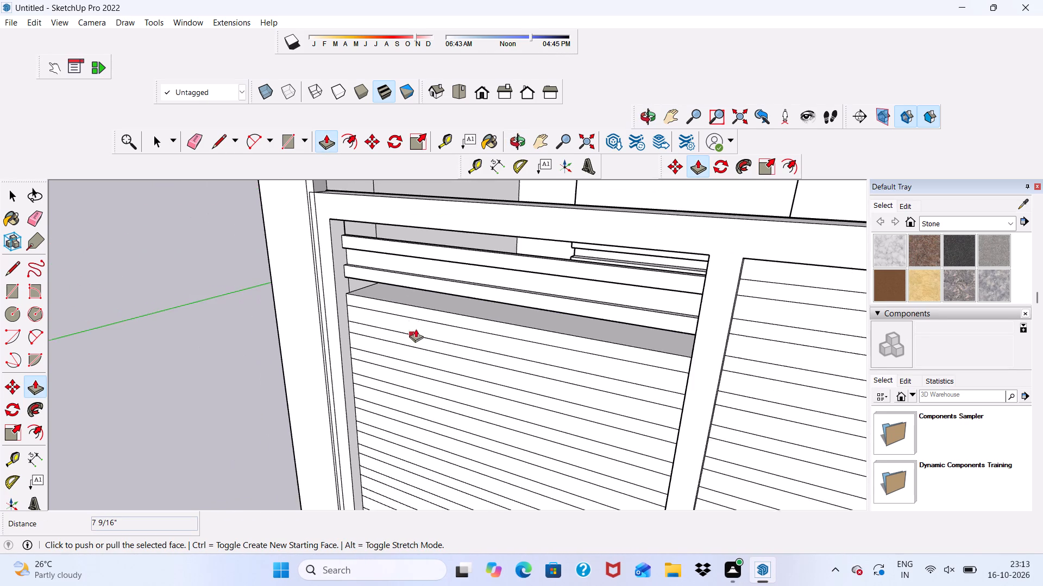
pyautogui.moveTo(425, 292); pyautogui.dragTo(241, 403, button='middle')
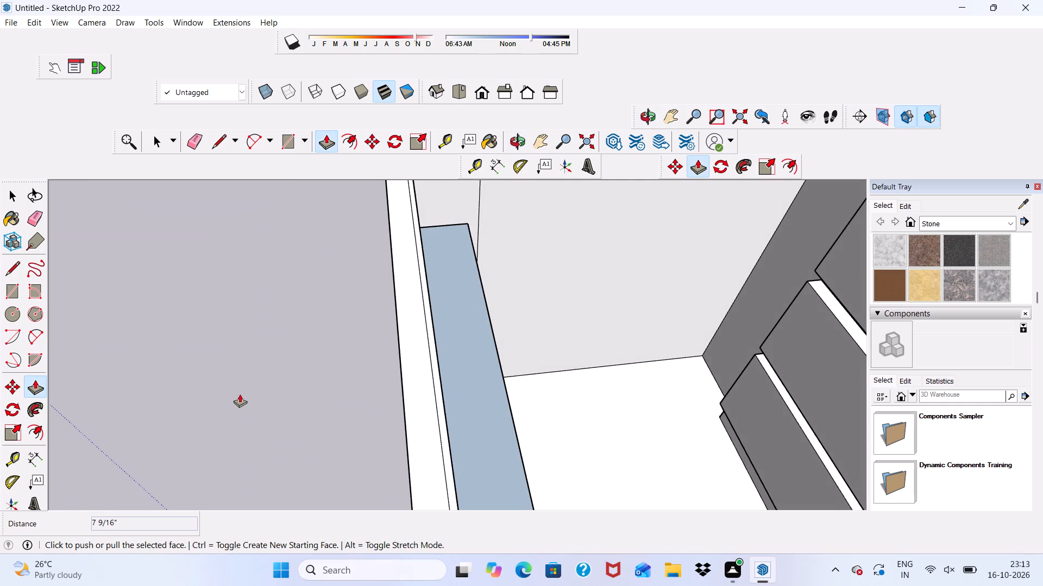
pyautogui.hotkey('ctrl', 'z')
# Push the strip below the left bay's third slat back 5/8" into the frame.
pyautogui.scroll(-4, 370, 362)
pyautogui.moveTo(370, 362); pyautogui.dragTo(436, 315, button='middle')
pyautogui.click(481, 96)
pyautogui.scroll(-11, 441, 215)
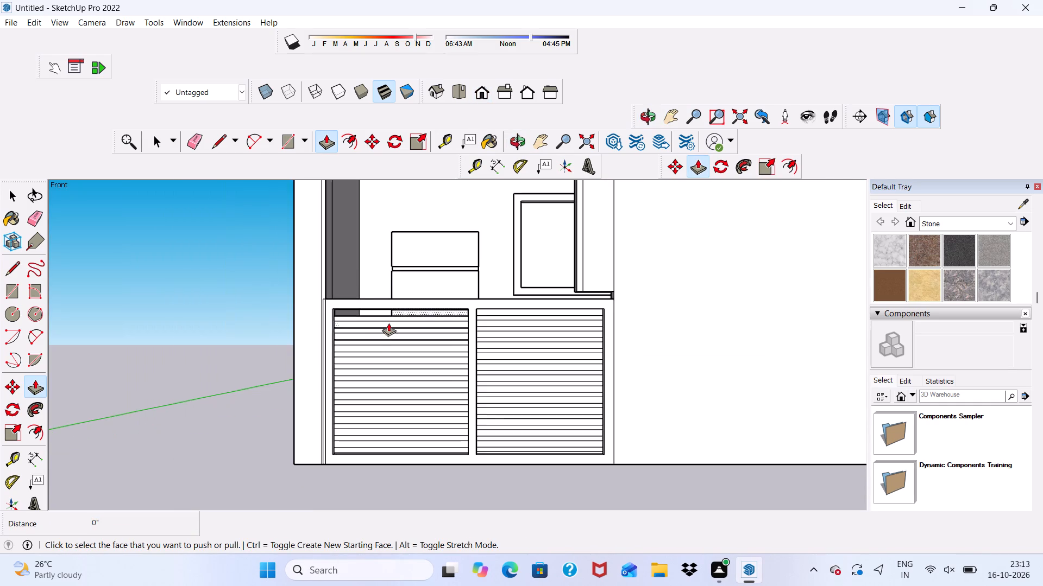
pyautogui.scroll(13, 380, 336)
pyautogui.moveTo(376, 326); pyautogui.dragTo(277, 409, button='middle')
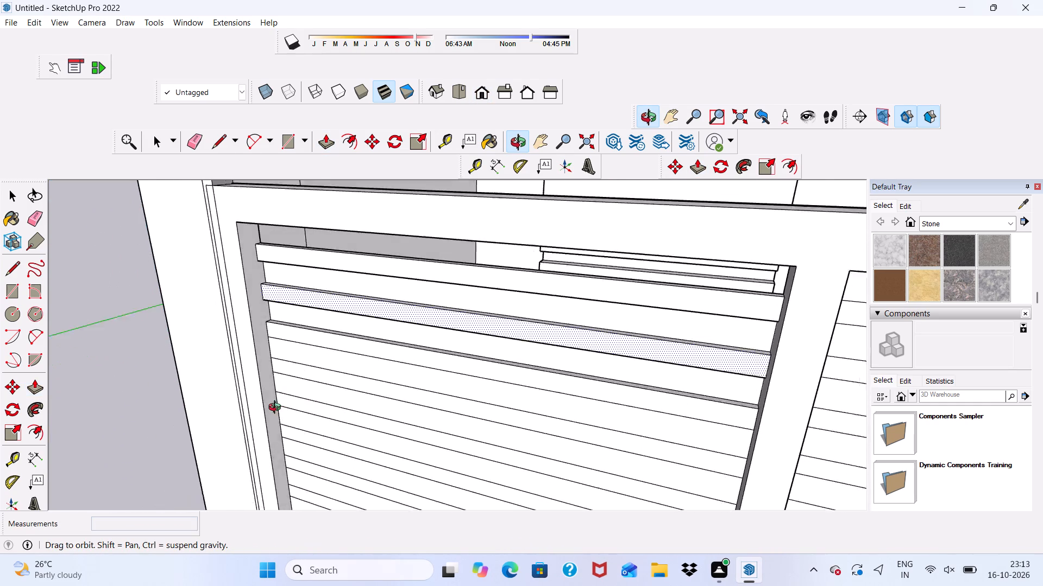
pyautogui.moveTo(277, 409); pyautogui.dragTo(199, 432, button='middle')
pyautogui.scroll(8, 392, 325)
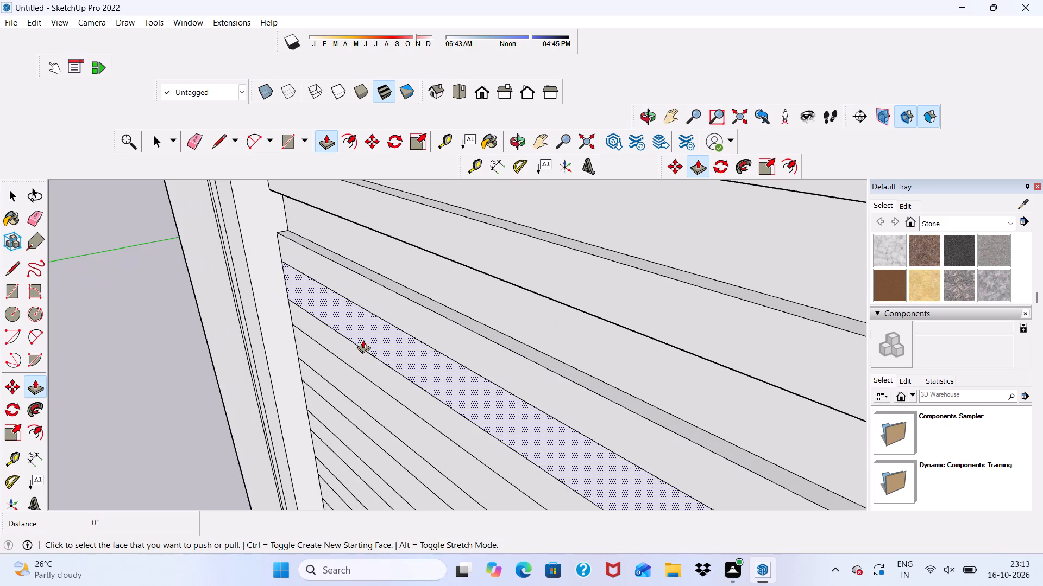
pyautogui.click(363, 340)
pyautogui.scroll(-4, 418, 297)
pyautogui.scroll(-7, 488, 231)
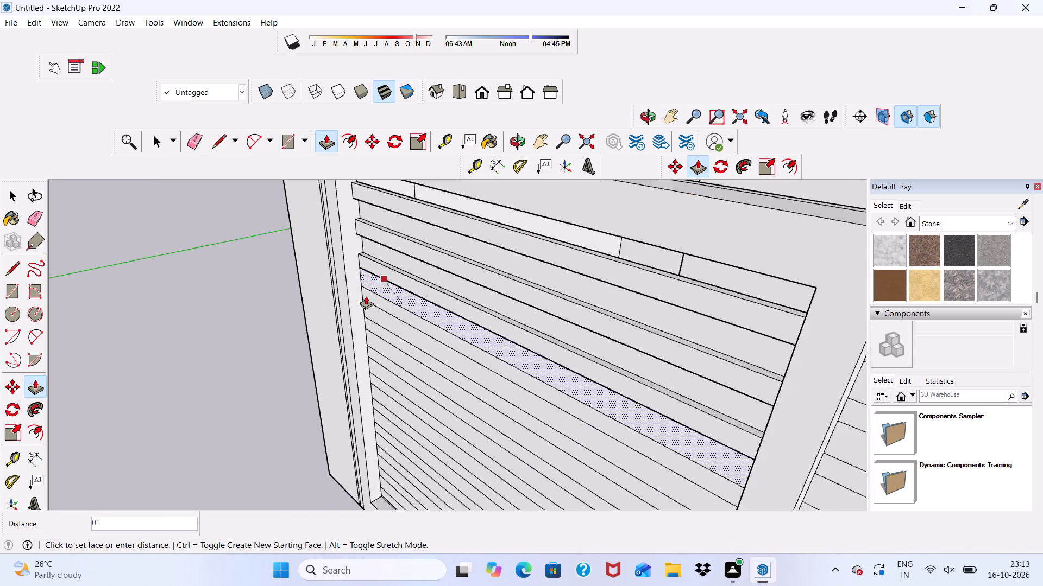
pyautogui.scroll(-3, 366, 296)
pyautogui.scroll(4, 515, 222)
pyautogui.click(517, 243)
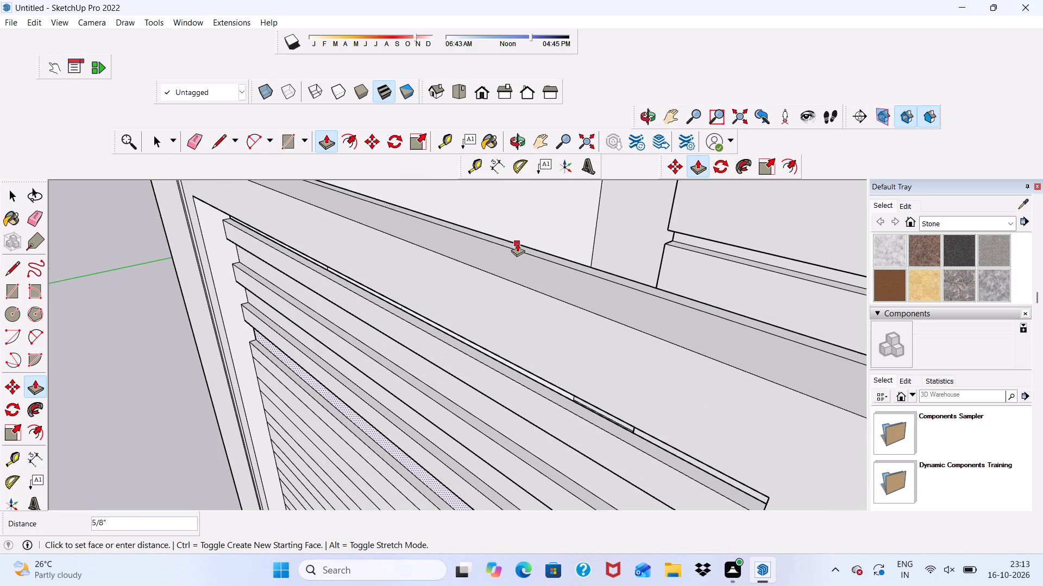
# Delete the three recessed strip faces below the left bay's first, second and third slats, leaving open gaps.
pyautogui.scroll(-3, 442, 288)
pyautogui.moveTo(382, 328); pyautogui.dragTo(484, 233, button='middle')
pyautogui.press('space')
pyautogui.scroll(-8, 412, 283)
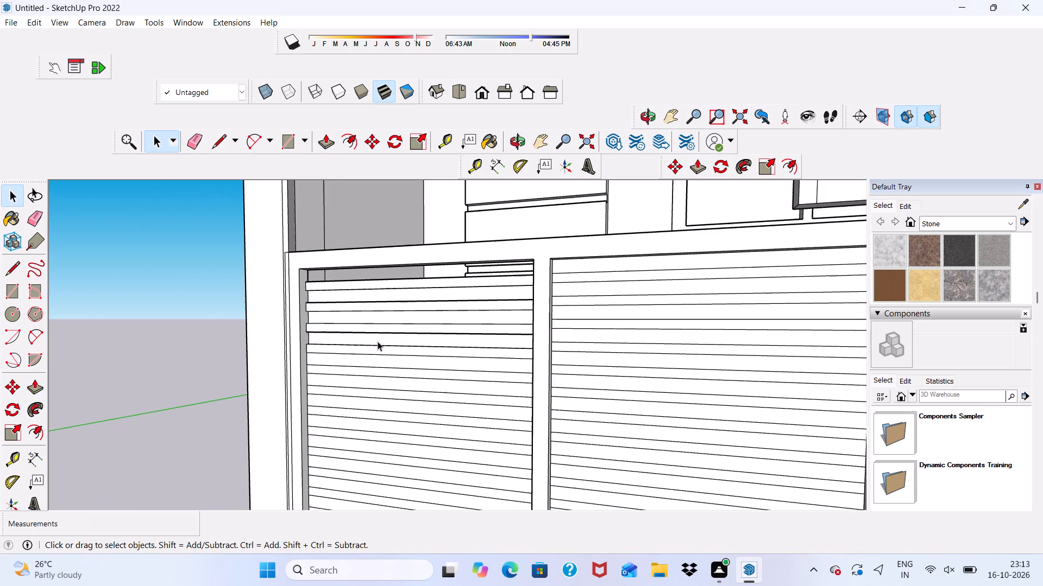
pyautogui.scroll(-2, 378, 341)
pyautogui.moveTo(378, 341); pyautogui.dragTo(478, 366, button='middle')
pyautogui.scroll(13, 375, 347)
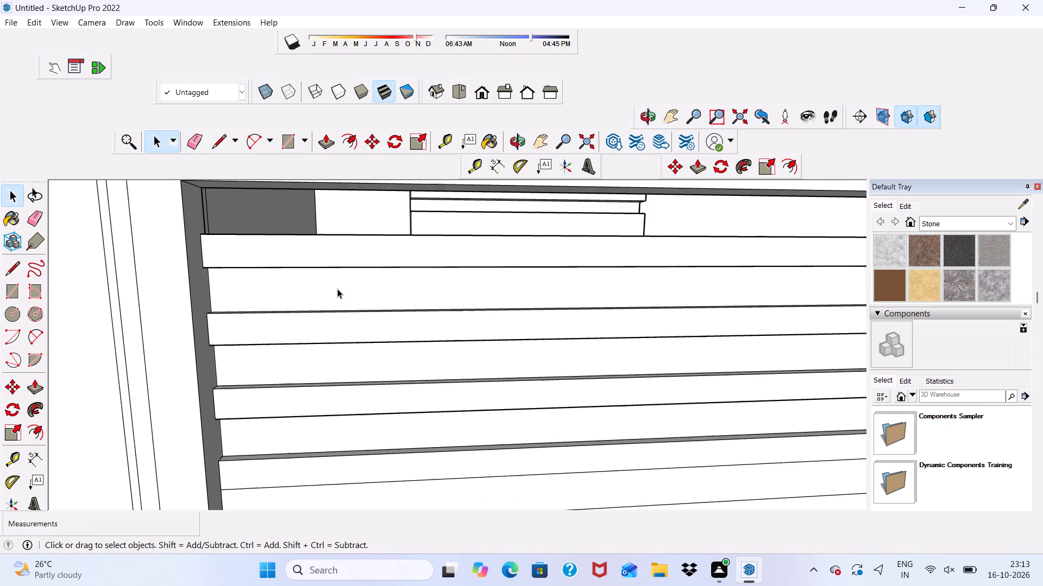
pyautogui.click(337, 289)
pyautogui.press('Delete')
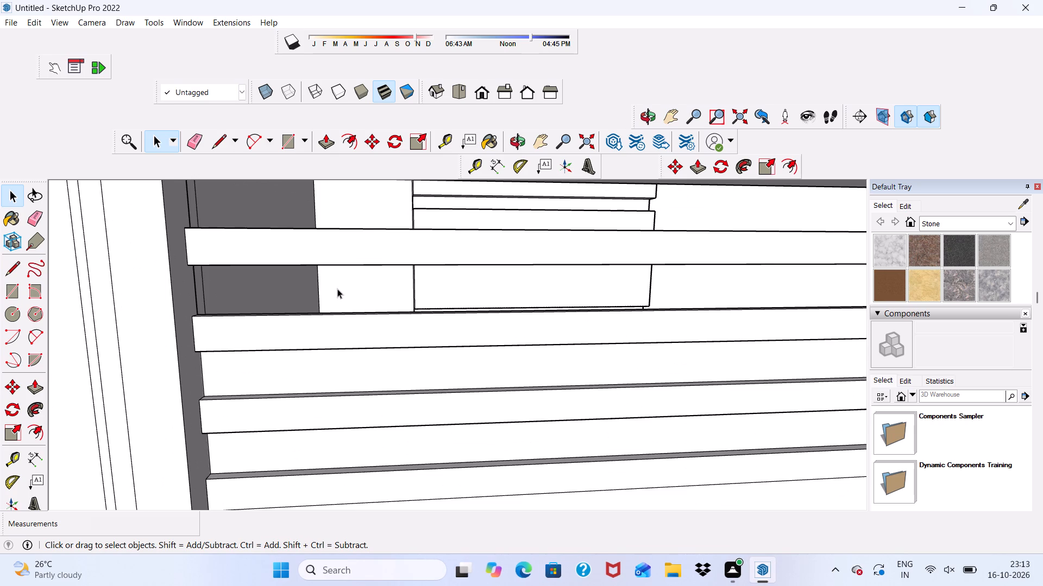
pyautogui.scroll(1, 335, 266)
pyautogui.click(340, 364)
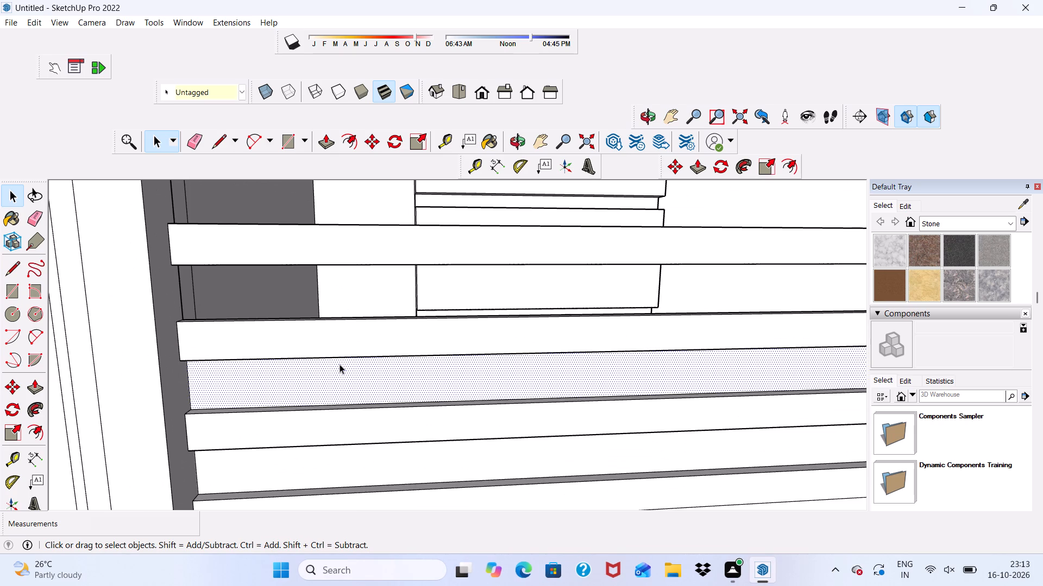
pyautogui.press('Delete')
pyautogui.scroll(-5, 339, 377)
pyautogui.scroll(5, 375, 421)
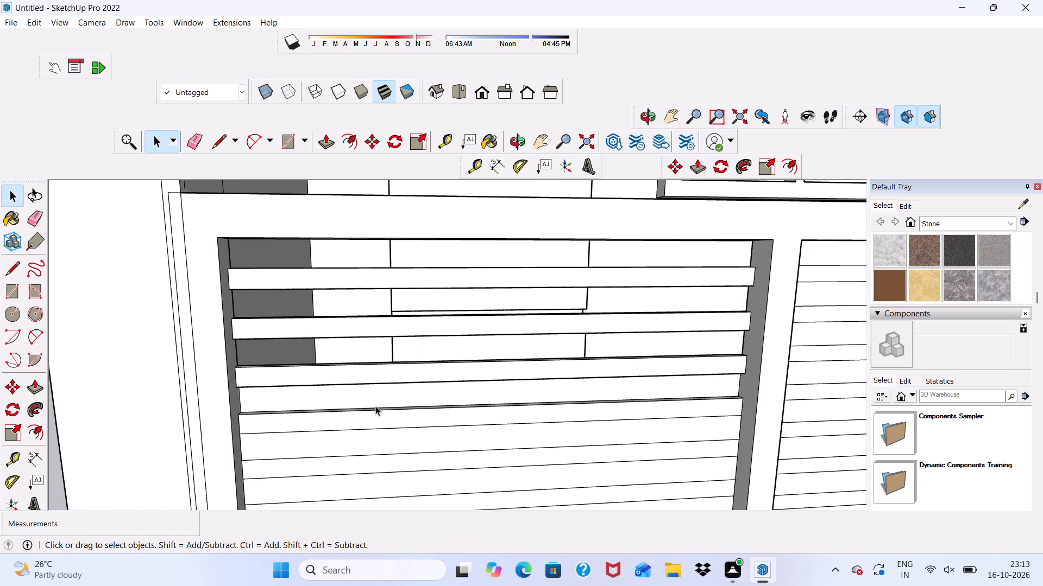
pyautogui.click(375, 406)
pyautogui.press('Delete')
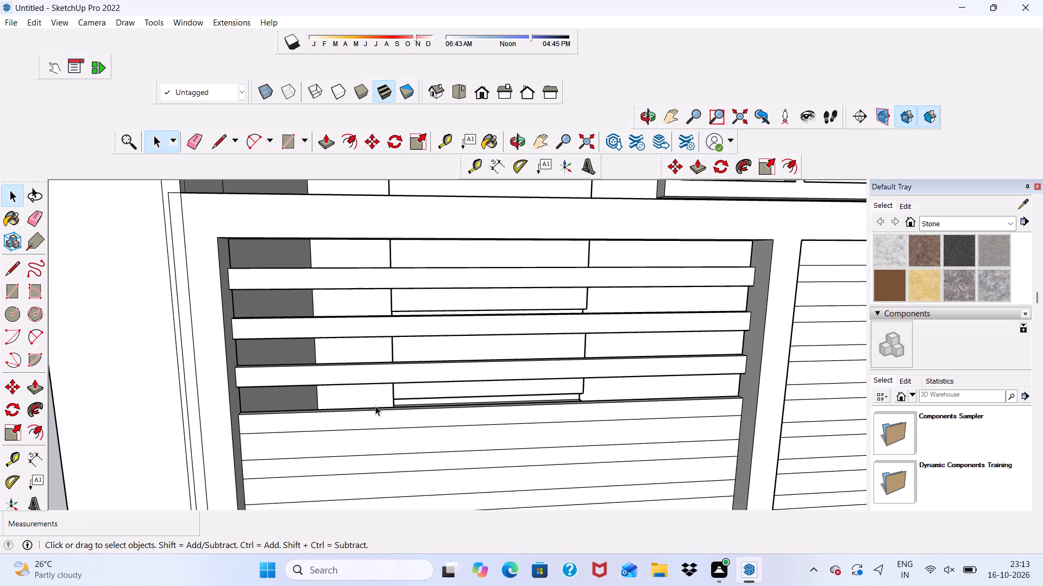
# Delete the next two alternate strip faces, below the left bay's fourth and fifth slats.
pyautogui.scroll(-6, 375, 406)
pyautogui.scroll(11, 404, 400)
pyautogui.click(316, 436)
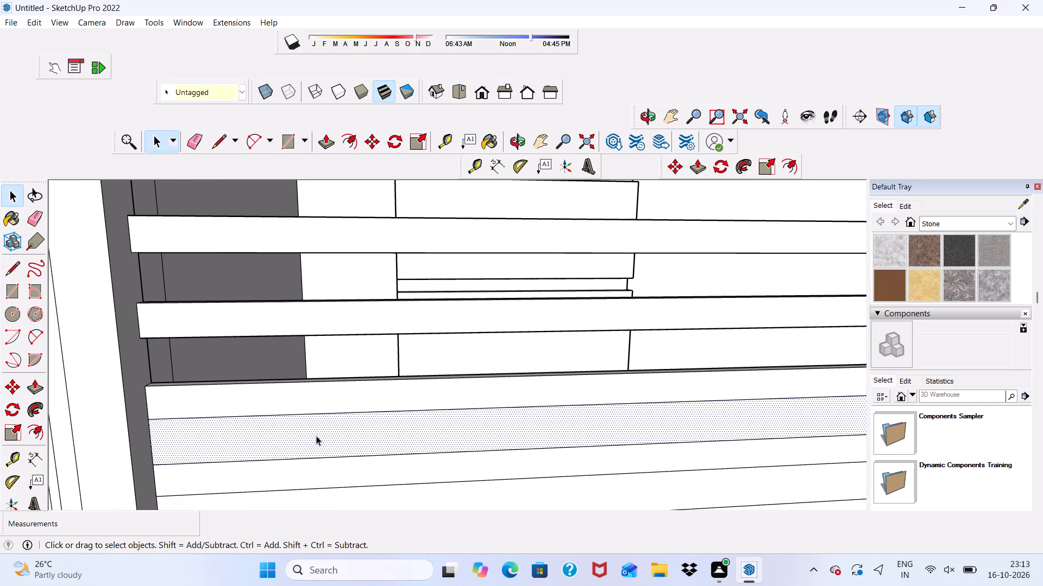
pyautogui.press('Delete')
pyautogui.scroll(-7, 304, 411)
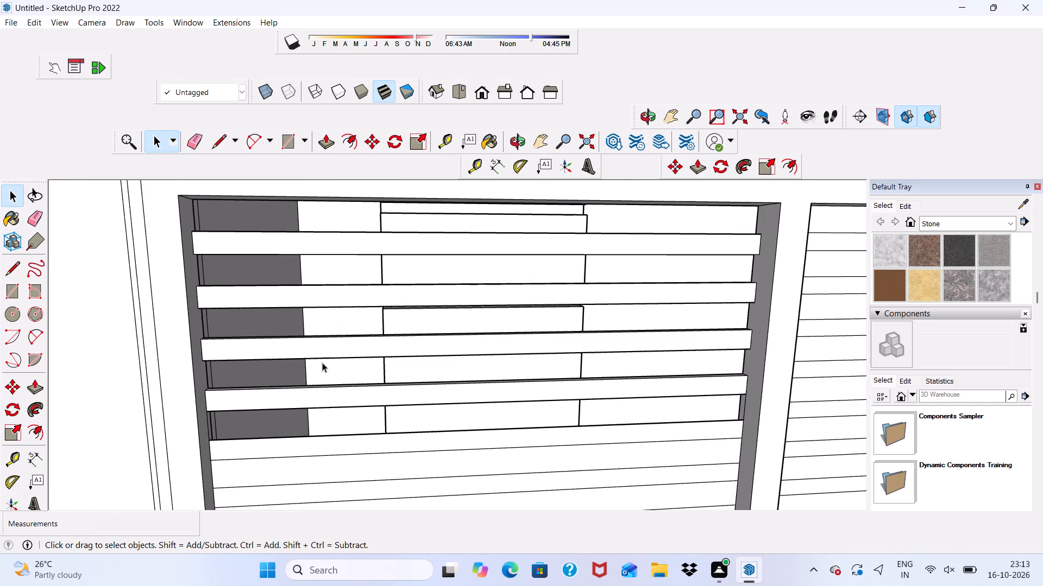
pyautogui.scroll(9, 311, 445)
pyautogui.click(305, 441)
pyautogui.press('Delete')
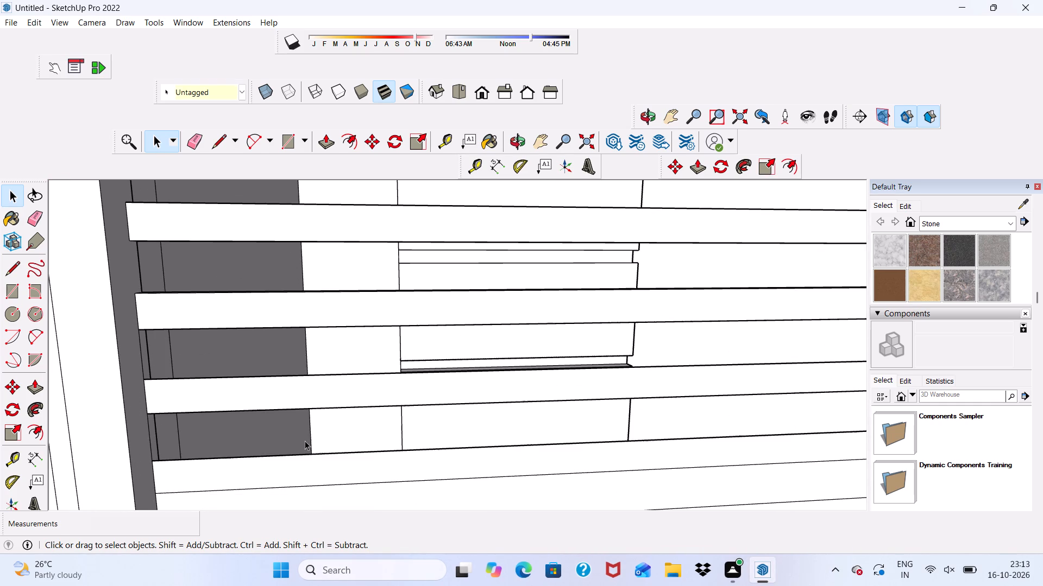
# Delete the next three alternate strip faces down the left bay, leaving open gaps between the slats.
pyautogui.scroll(-12, 302, 442)
pyautogui.scroll(5, 287, 404)
pyautogui.scroll(8, 270, 348)
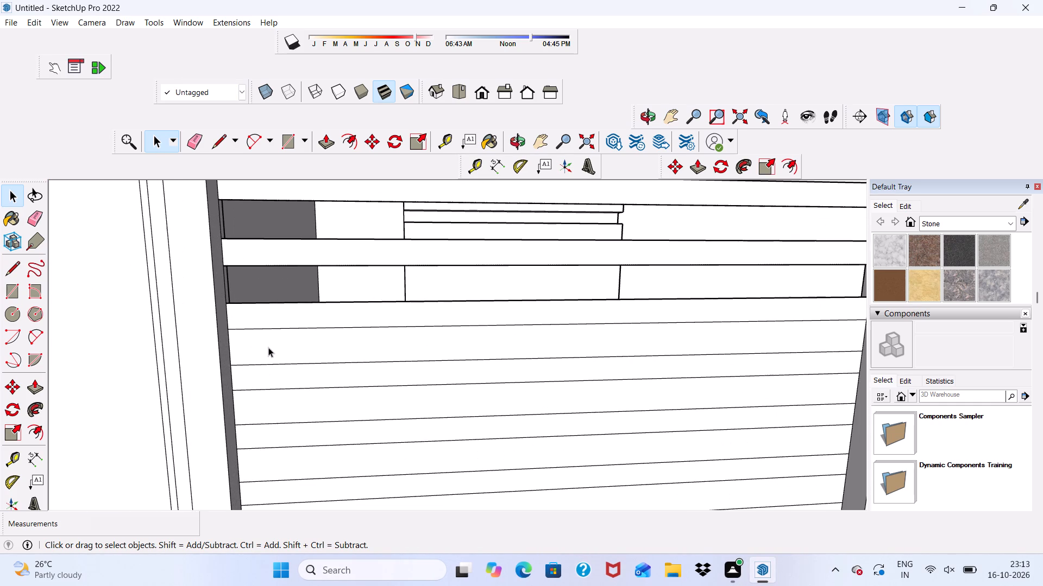
pyautogui.click(268, 347)
pyautogui.press('Delete')
pyautogui.scroll(-2, 268, 347)
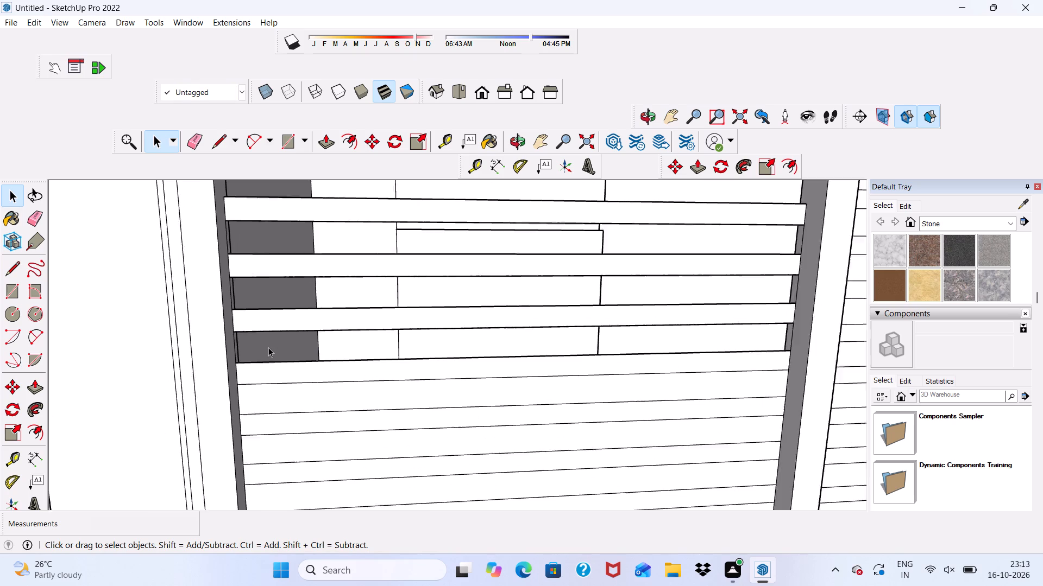
pyautogui.scroll(-6, 268, 347)
pyautogui.scroll(9, 297, 403)
pyautogui.click(282, 362)
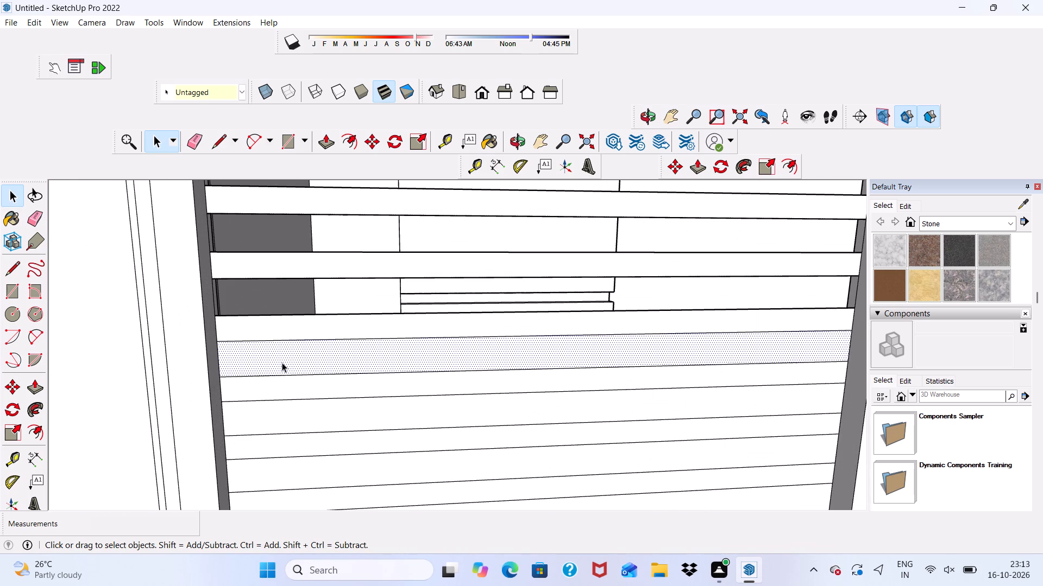
pyautogui.press('Delete')
pyautogui.scroll(-7, 282, 362)
pyautogui.scroll(7, 284, 351)
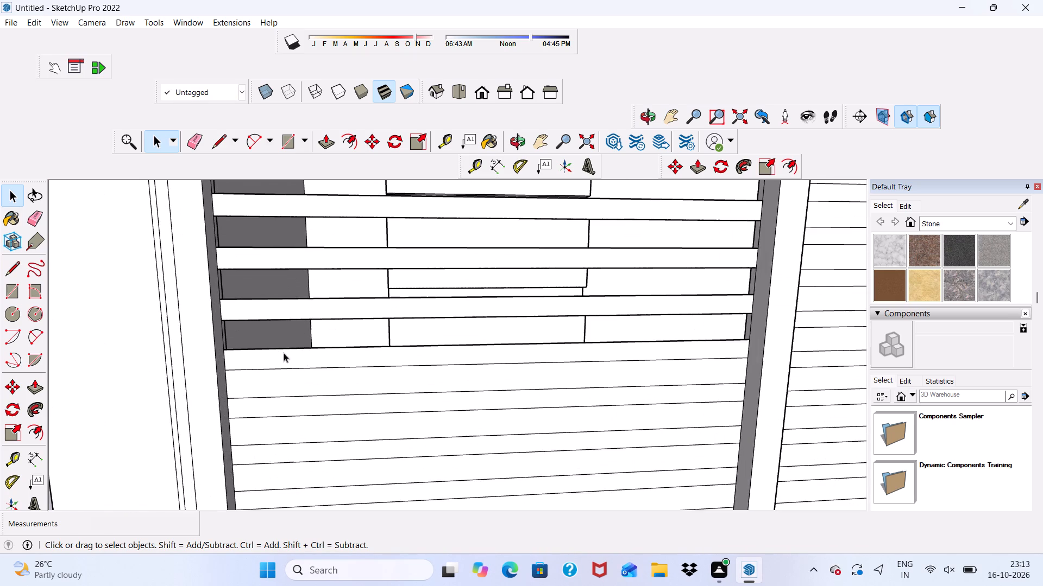
pyautogui.click(265, 378)
pyautogui.press('Delete')
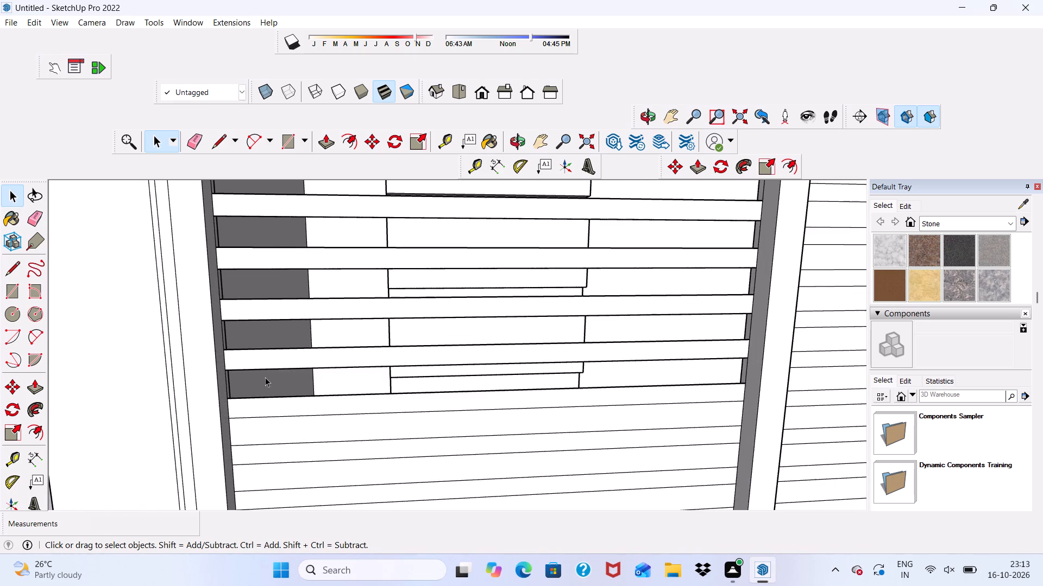
# Delete the last three alternate strip faces at the bottom of the left bay, keeping the slats between them.
pyautogui.scroll(-8, 265, 377)
pyautogui.scroll(10, 286, 364)
pyautogui.click(261, 357)
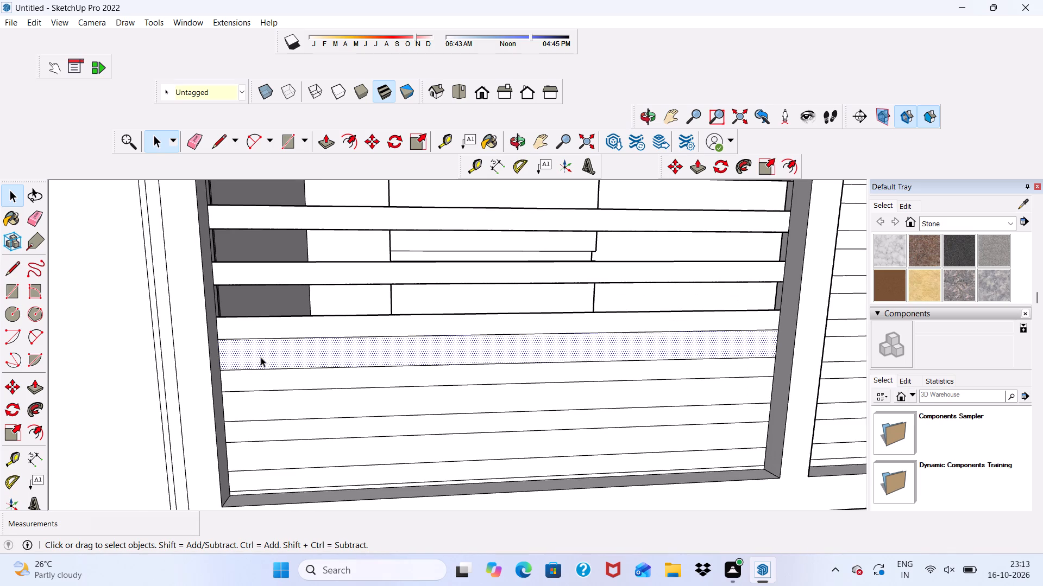
pyautogui.press('Delete')
pyautogui.scroll(-2, 262, 367)
pyautogui.scroll(2, 260, 455)
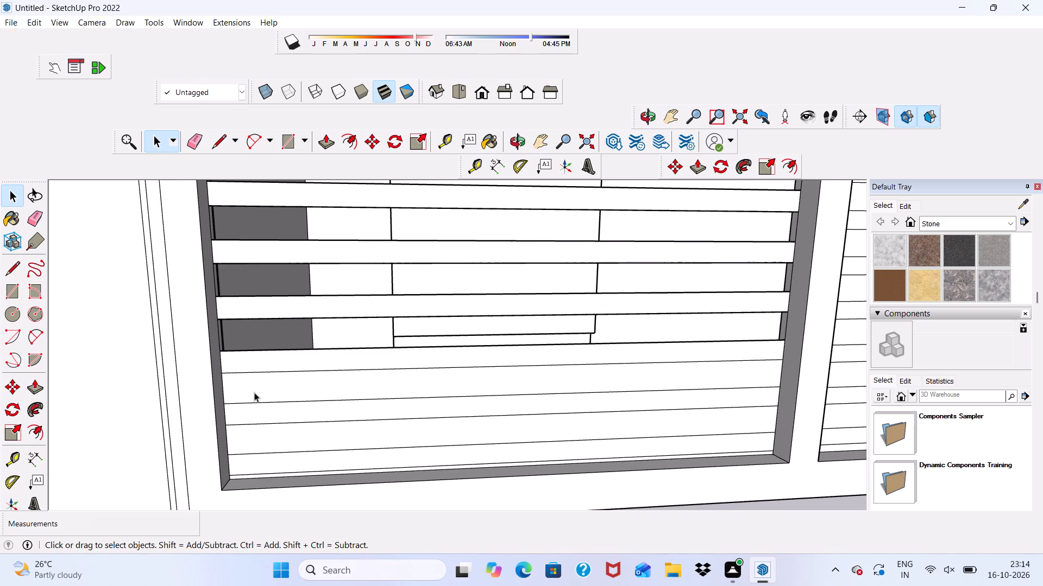
pyautogui.click(254, 392)
pyautogui.press('Delete')
pyautogui.scroll(1, 254, 392)
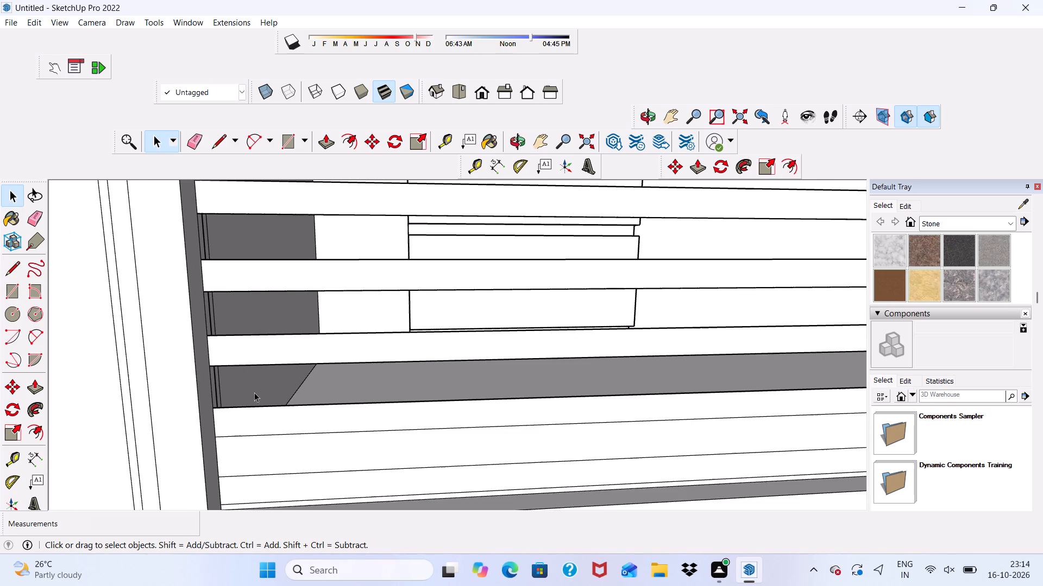
pyautogui.scroll(1, 254, 392)
pyautogui.click(256, 451)
pyautogui.press('Delete')
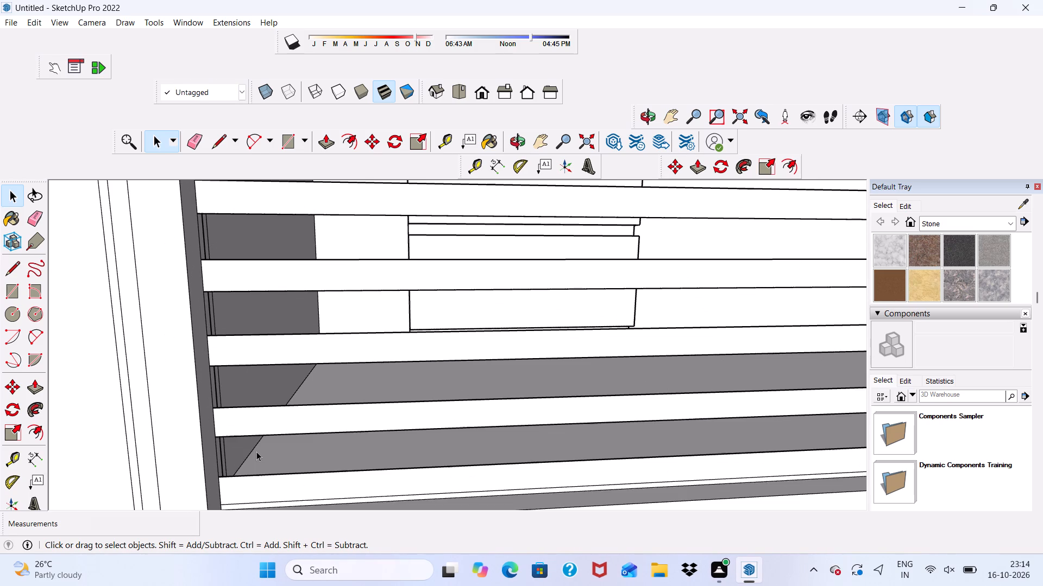
# Delete the topmost strip face of the right bay and the strip face below its first slat.
pyautogui.scroll(-16, 246, 455)
pyautogui.scroll(7, 612, 285)
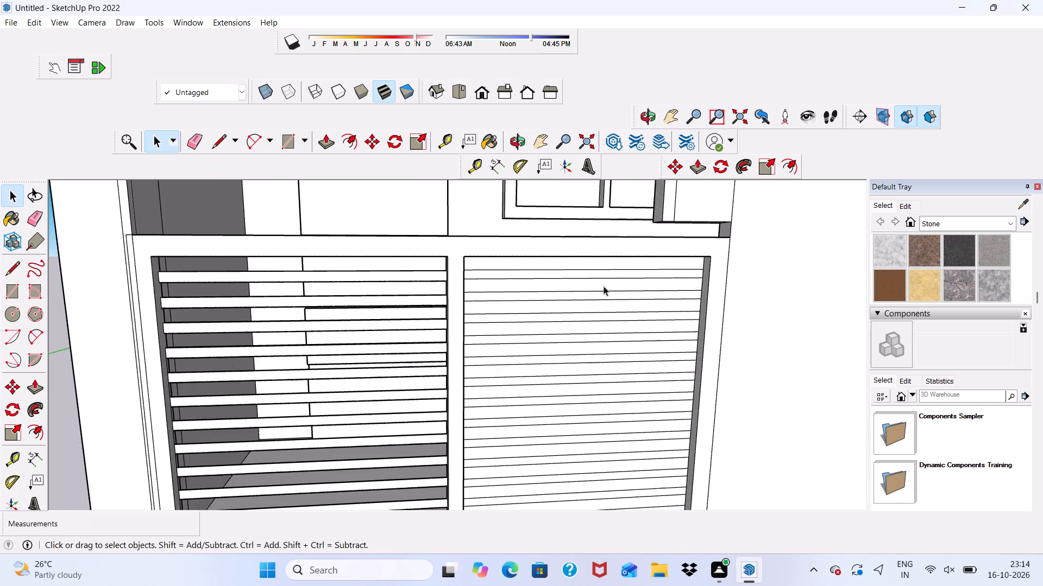
pyautogui.scroll(5, 604, 286)
pyautogui.scroll(3, 559, 245)
pyautogui.scroll(-1, 558, 245)
pyautogui.moveTo(558, 245); pyautogui.dragTo(555, 223, button='middle')
pyautogui.scroll(5, 523, 266)
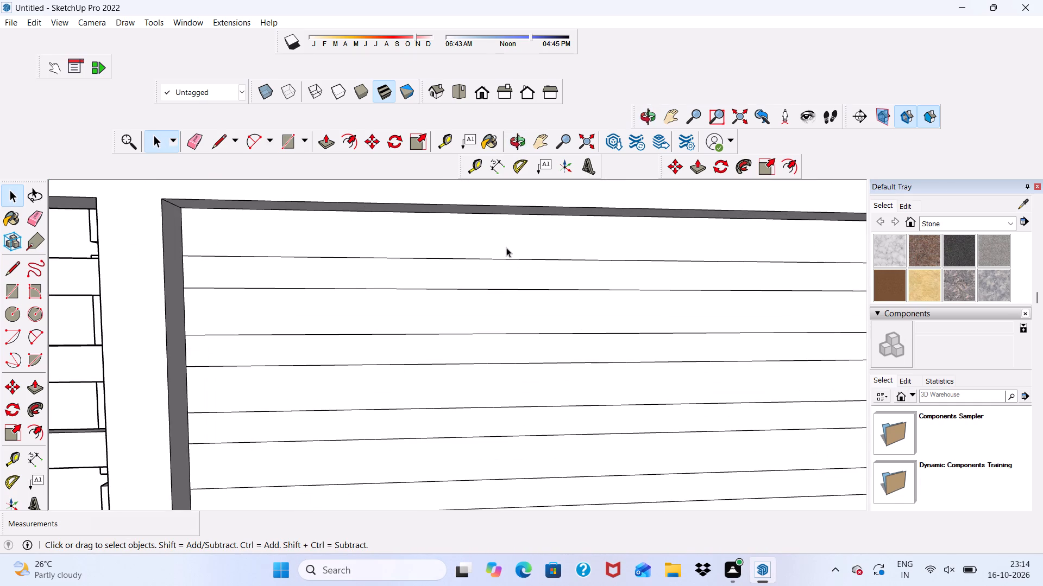
pyautogui.click(506, 247)
pyautogui.press('Delete')
pyautogui.scroll(-1, 493, 265)
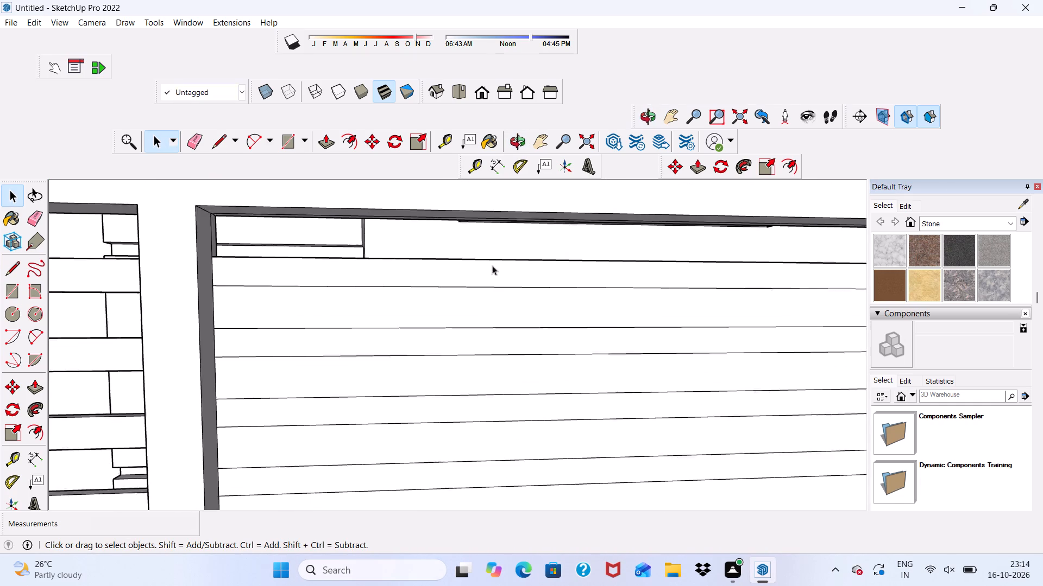
pyautogui.scroll(-3, 492, 265)
pyautogui.scroll(4, 401, 323)
pyautogui.click(384, 300)
pyautogui.press('Delete')
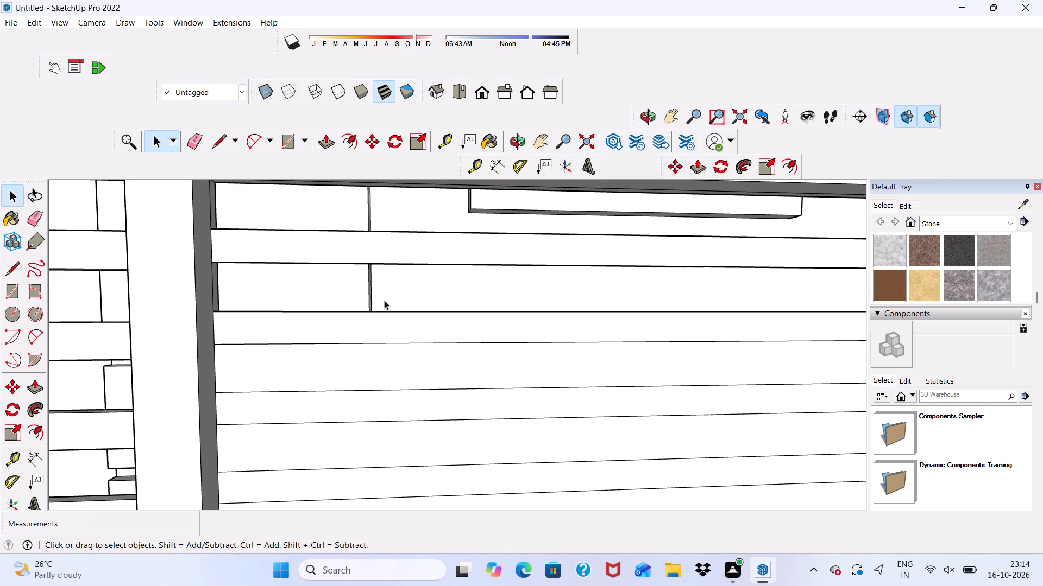
# Delete the strip faces below the right bay's second and third slats.
pyautogui.scroll(1, 382, 300)
pyautogui.scroll(-1, 381, 300)
pyautogui.scroll(3, 379, 326)
pyautogui.click(344, 370)
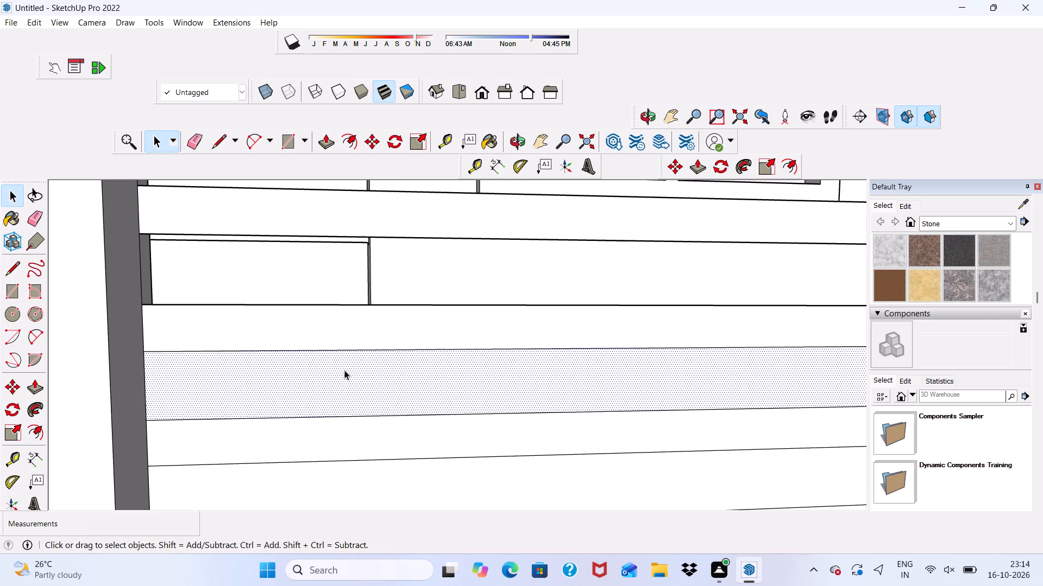
pyautogui.press('Delete')
pyautogui.scroll(-7, 347, 397)
pyautogui.scroll(10, 380, 406)
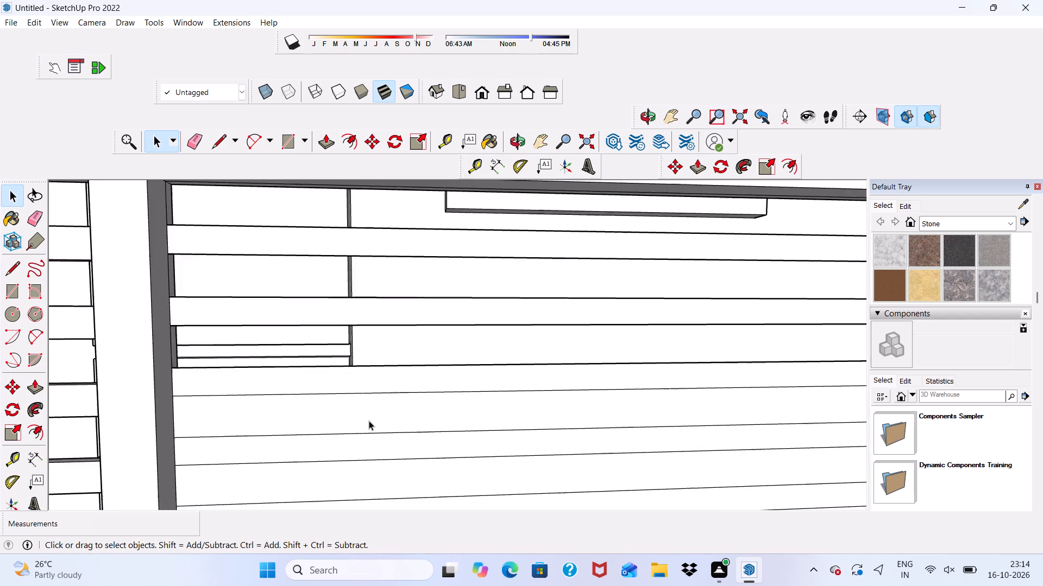
pyautogui.scroll(2, 369, 421)
pyautogui.click(369, 421)
pyautogui.press('Delete')
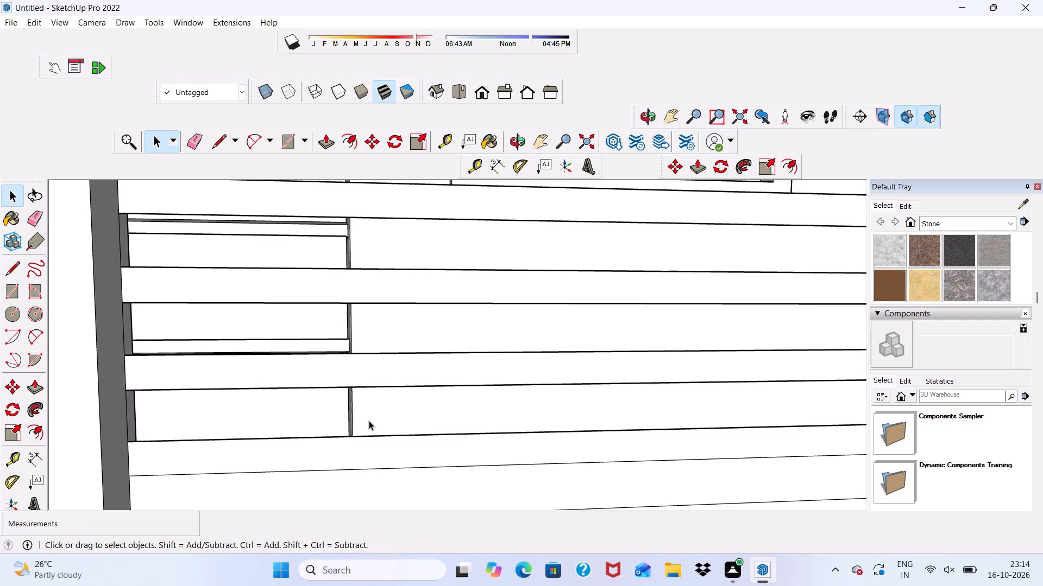
# Delete the strip faces below the right bay's fourth and fifth slats.
pyautogui.scroll(-2, 572, 160)
pyautogui.scroll(2, 572, 161)
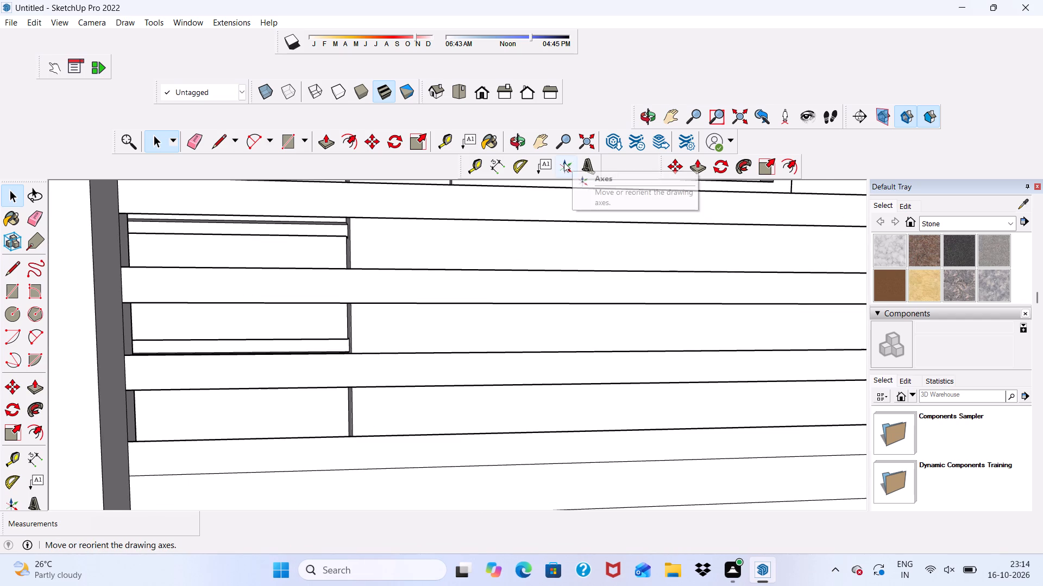
pyautogui.scroll(-6, 564, 160)
pyautogui.scroll(-3, 461, 181)
pyautogui.scroll(-3, 451, 275)
pyautogui.scroll(9, 345, 391)
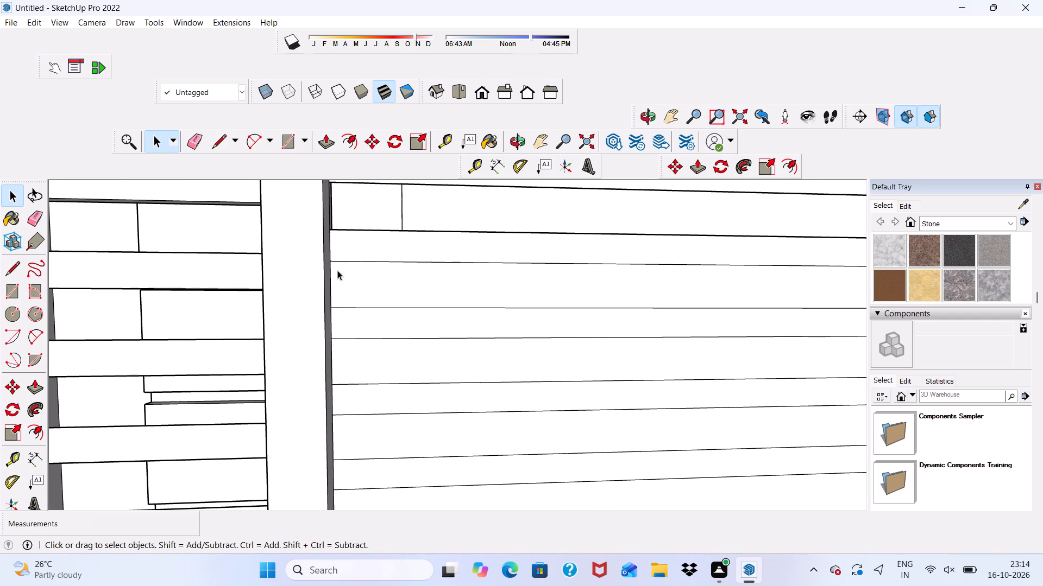
pyautogui.click(353, 266)
pyautogui.press('Delete')
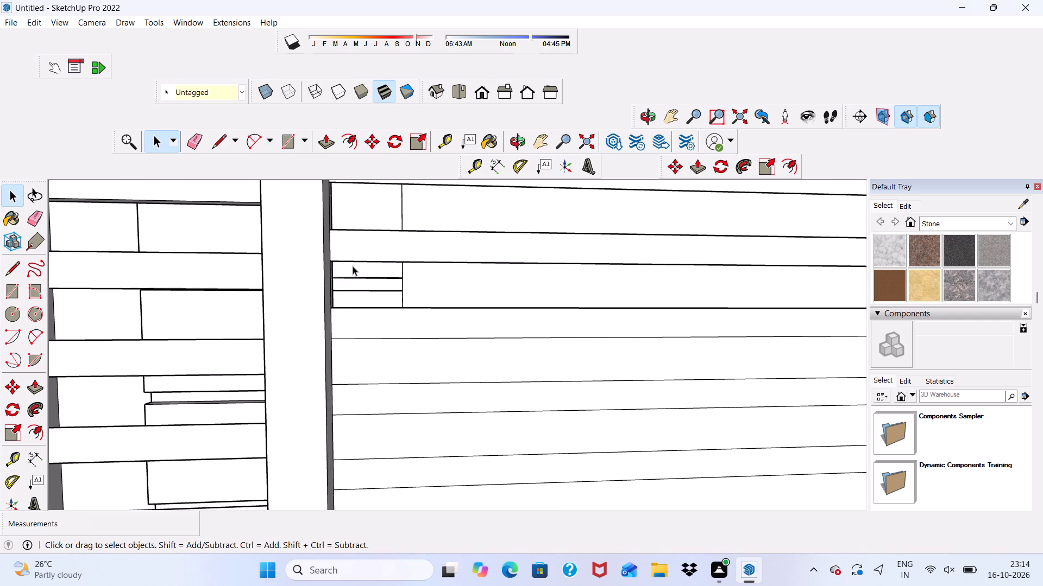
pyautogui.click(347, 362)
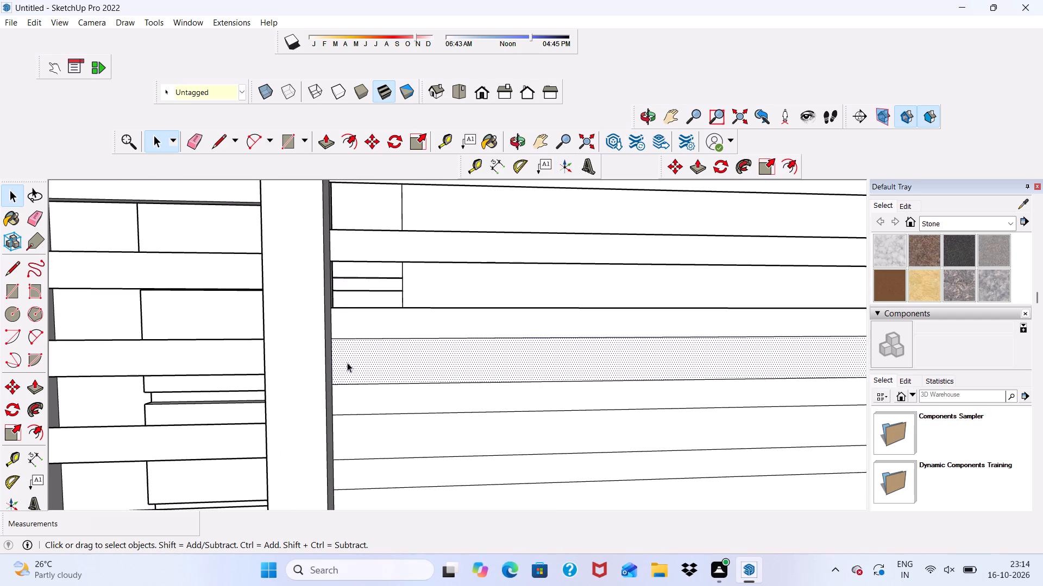
pyautogui.press('Delete')
# Delete the strip faces below the right bay's sixth and seventh slats.
pyautogui.scroll(-5, 347, 362)
pyautogui.scroll(3, 360, 414)
pyautogui.click(360, 414)
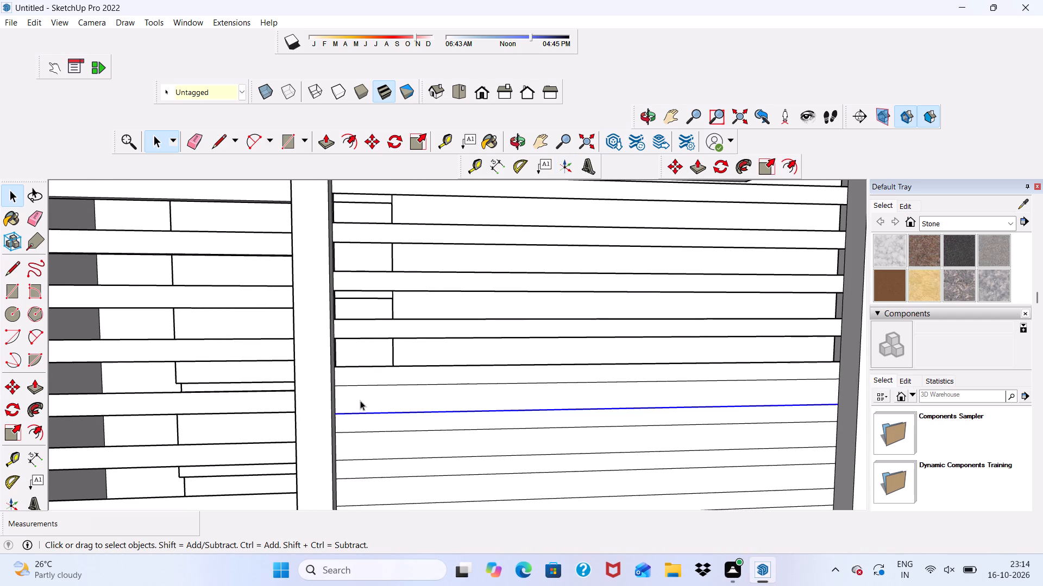
pyautogui.click(360, 400)
pyautogui.press('Delete')
pyautogui.scroll(-2, 360, 400)
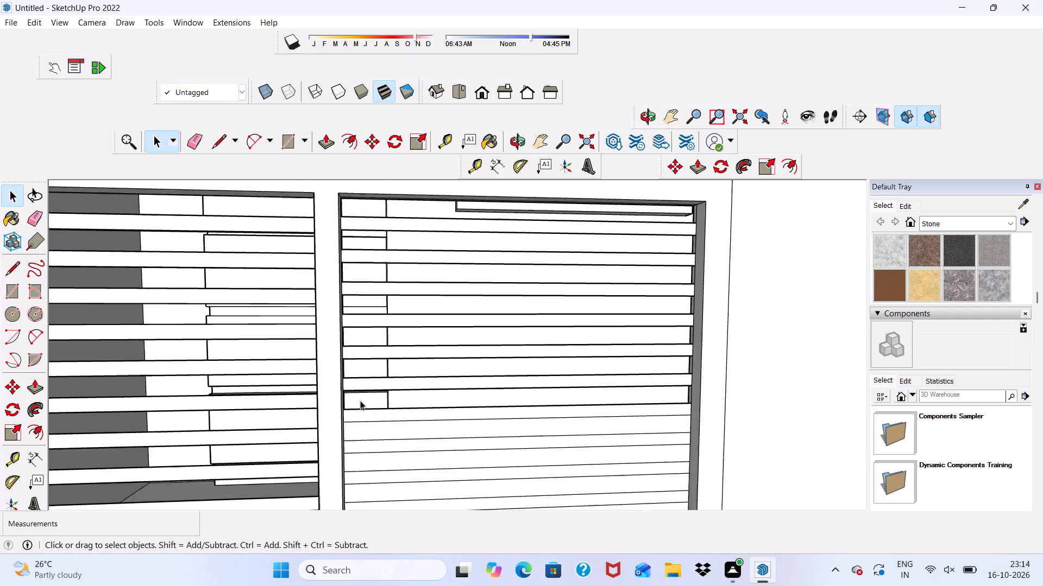
pyautogui.scroll(-5, 360, 400)
pyautogui.scroll(6, 393, 429)
pyautogui.scroll(6, 328, 381)
pyautogui.click(325, 413)
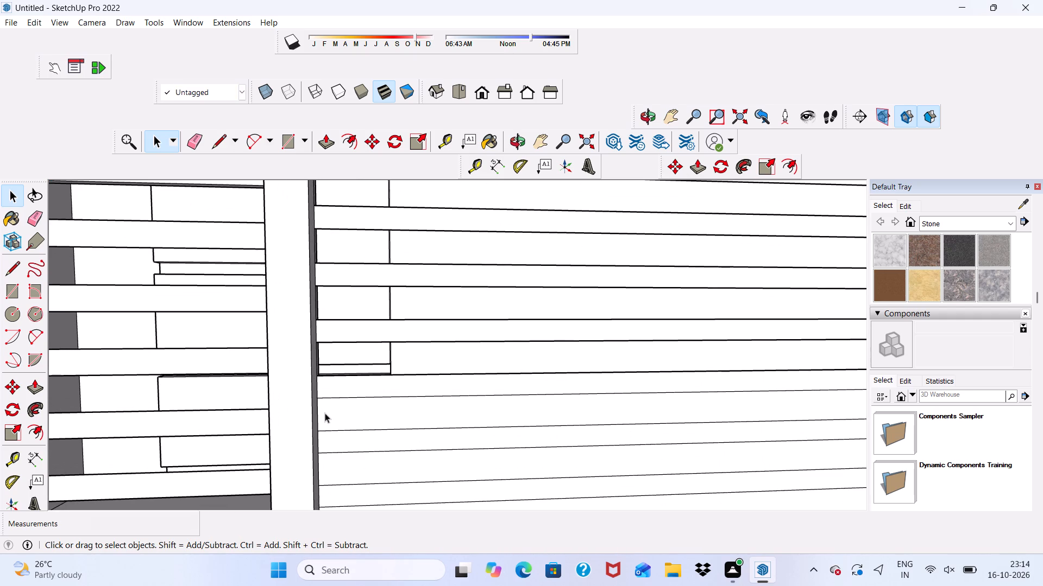
pyautogui.press('Delete')
# Delete the strip faces below the right bay's eighth and ninth slats.
pyautogui.scroll(2, 325, 413)
pyautogui.scroll(-3, 319, 291)
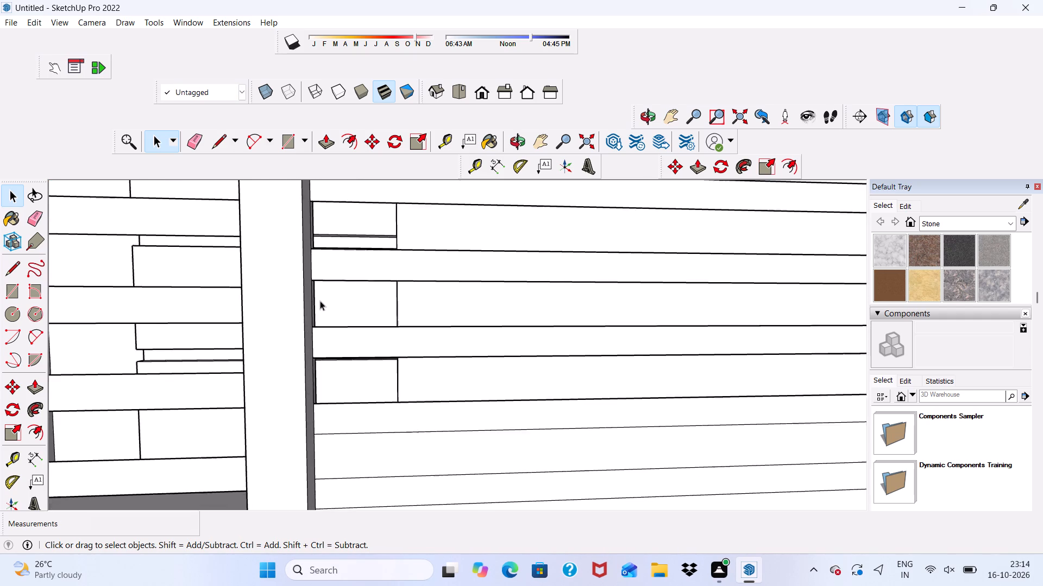
pyautogui.scroll(-3, 320, 301)
pyautogui.scroll(4, 313, 406)
pyautogui.scroll(2, 363, 363)
pyautogui.click(363, 363)
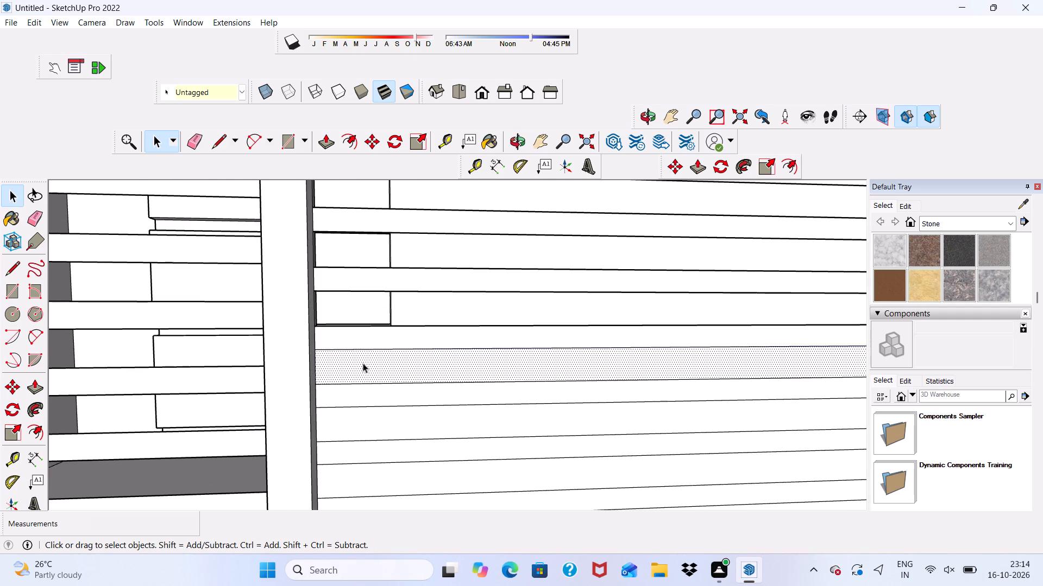
pyautogui.press('Delete')
pyautogui.scroll(1, 363, 366)
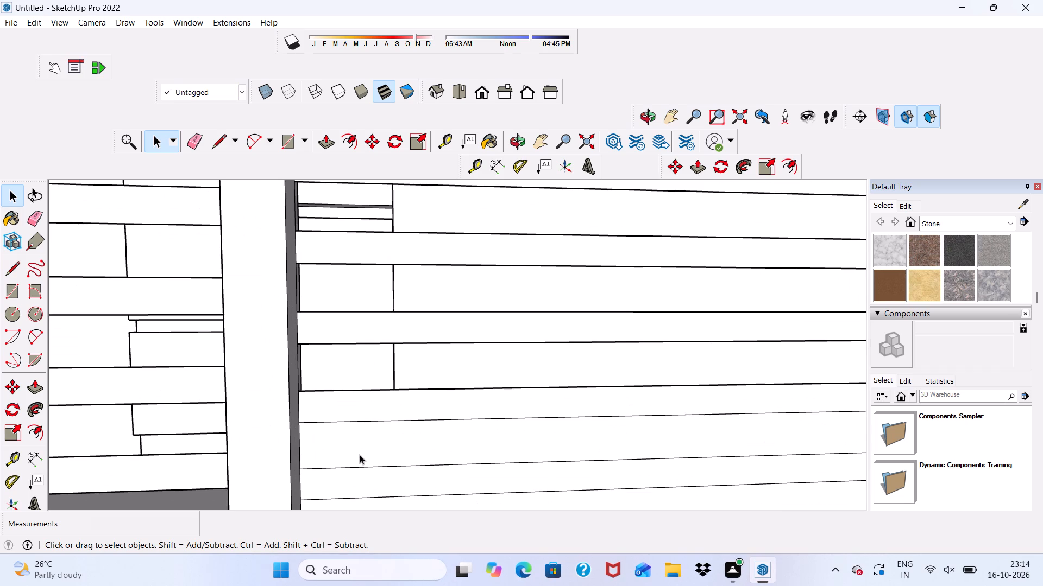
pyautogui.click(360, 455)
pyautogui.press('Delete')
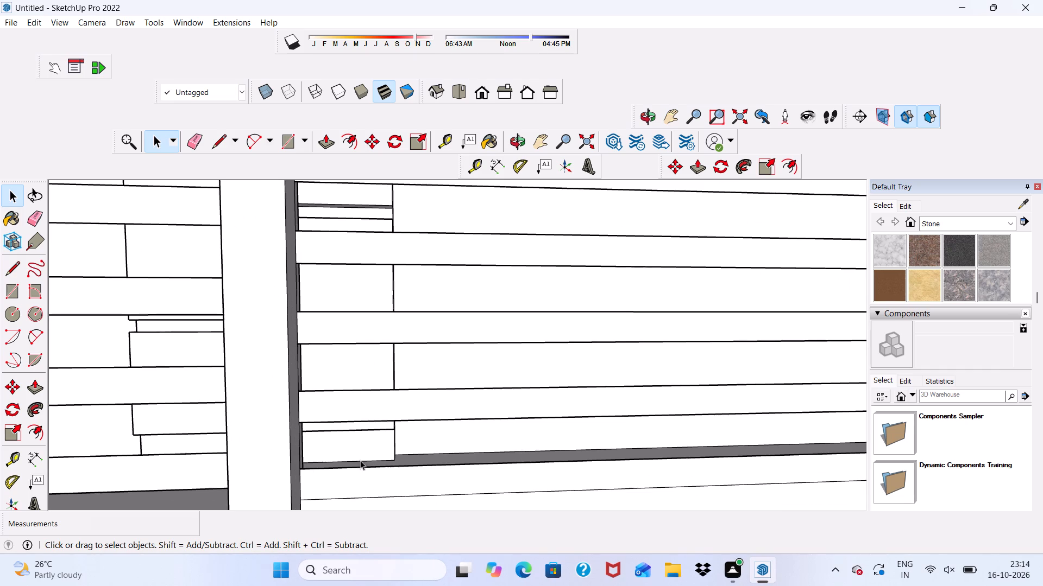
# Delete the last three alternate strip faces at the bottom of the right bay, keeping the slats between them.
pyautogui.scroll(-5, 316, 326)
pyautogui.scroll(-4, 362, 219)
pyautogui.scroll(9, 341, 362)
pyautogui.click(351, 329)
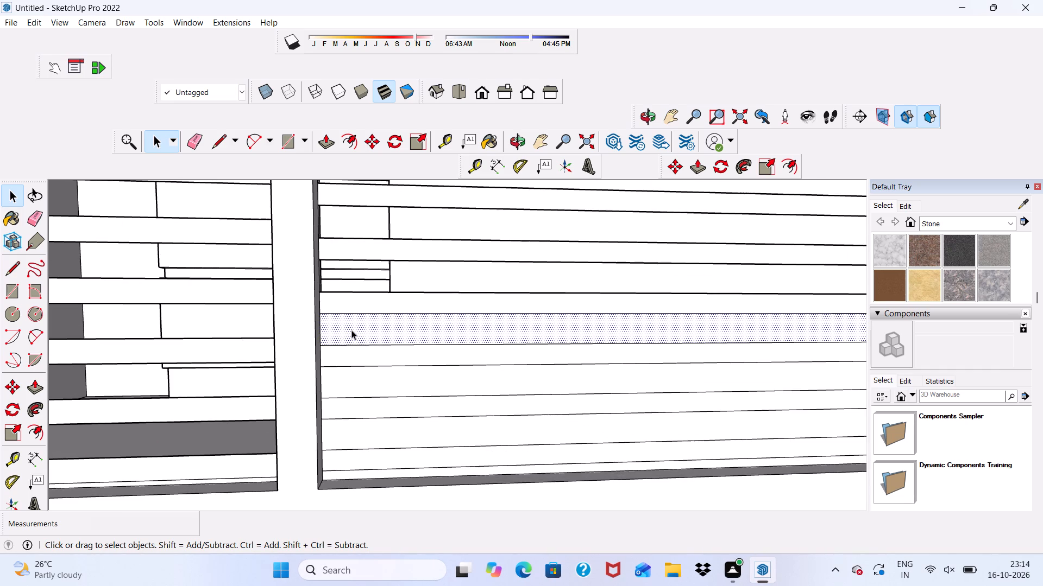
pyautogui.press('Delete')
pyautogui.scroll(1, 351, 330)
pyautogui.scroll(-2, 351, 330)
pyautogui.scroll(4, 344, 407)
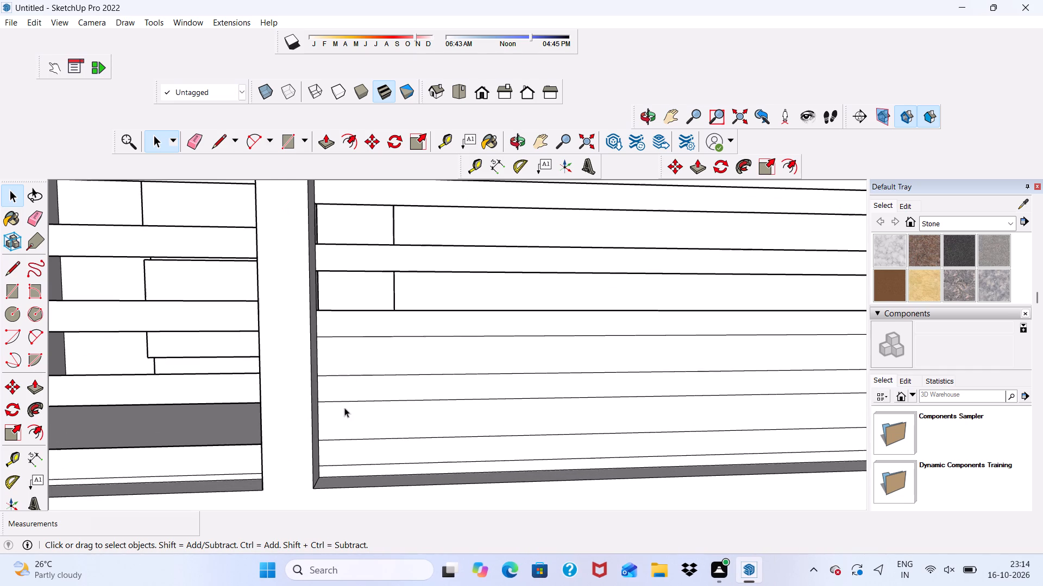
pyautogui.click(353, 344)
pyautogui.press('Delete')
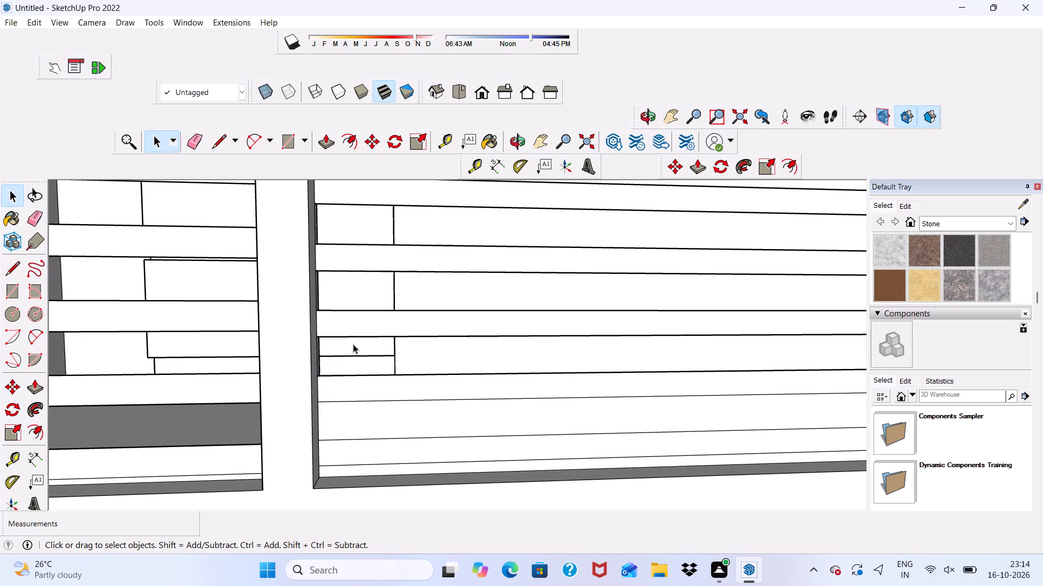
pyautogui.click(382, 425)
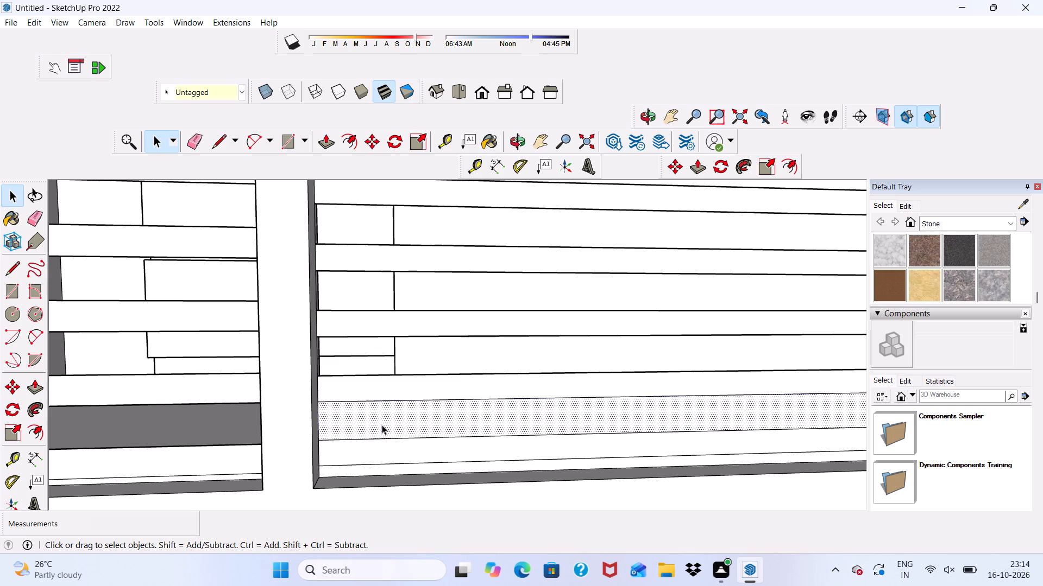
pyautogui.press('Delete')
# Examine the two-bay slatted panel and the wall and window areas around it from the front and from inside.
pyautogui.scroll(-1, 378, 437)
pyautogui.scroll(2, 376, 442)
pyautogui.scroll(-4, 359, 468)
pyautogui.scroll(-2, 259, 392)
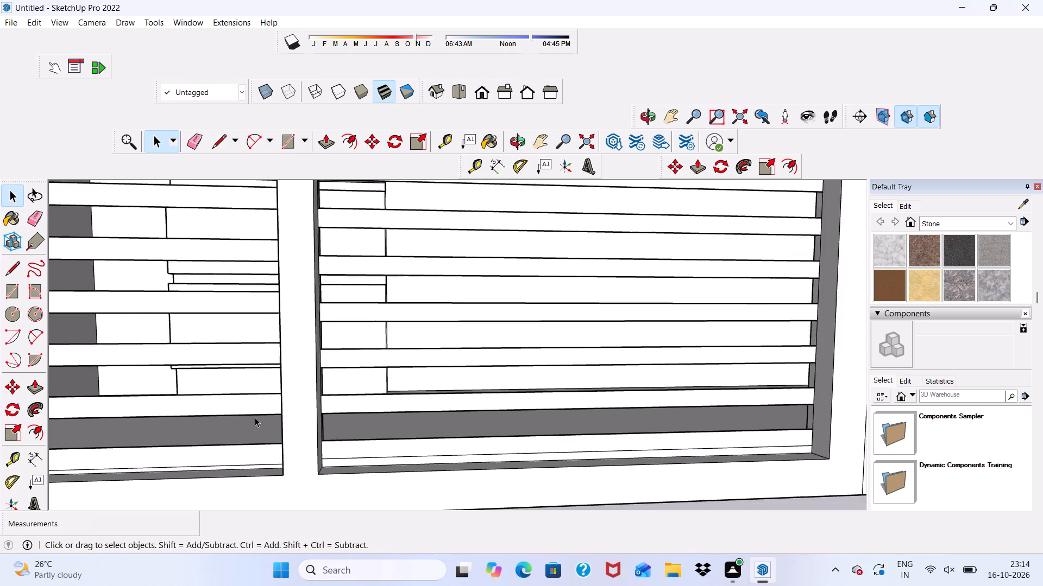
pyautogui.scroll(-11, 255, 417)
pyautogui.scroll(-5, 351, 341)
pyautogui.moveTo(350, 340); pyautogui.dragTo(338, 266, button='middle')
pyautogui.scroll(11, 340, 267)
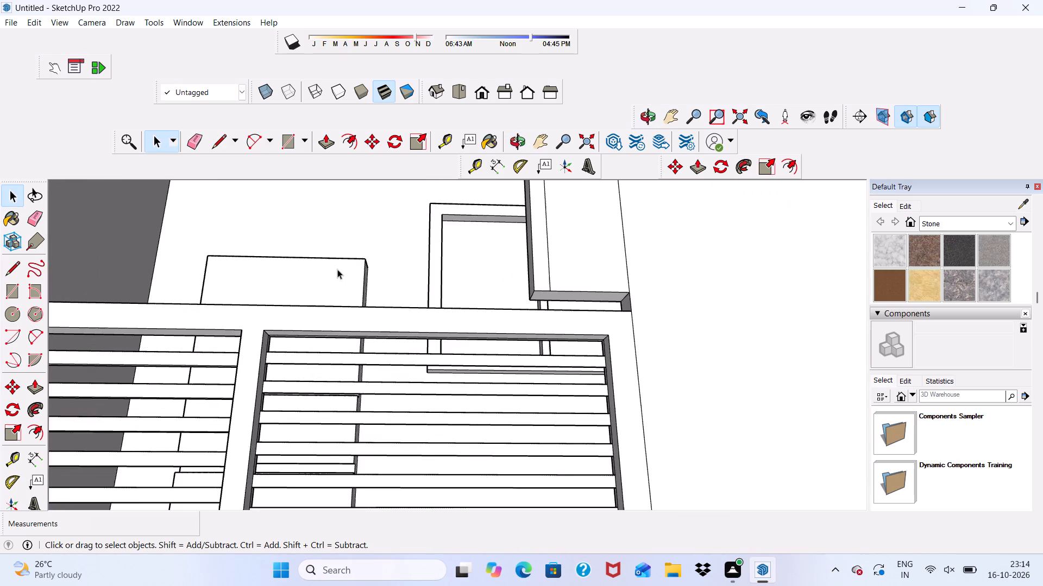
pyautogui.scroll(4, 337, 269)
pyautogui.scroll(-4, 337, 269)
pyautogui.moveTo(337, 269); pyautogui.dragTo(79, 416, button='middle')
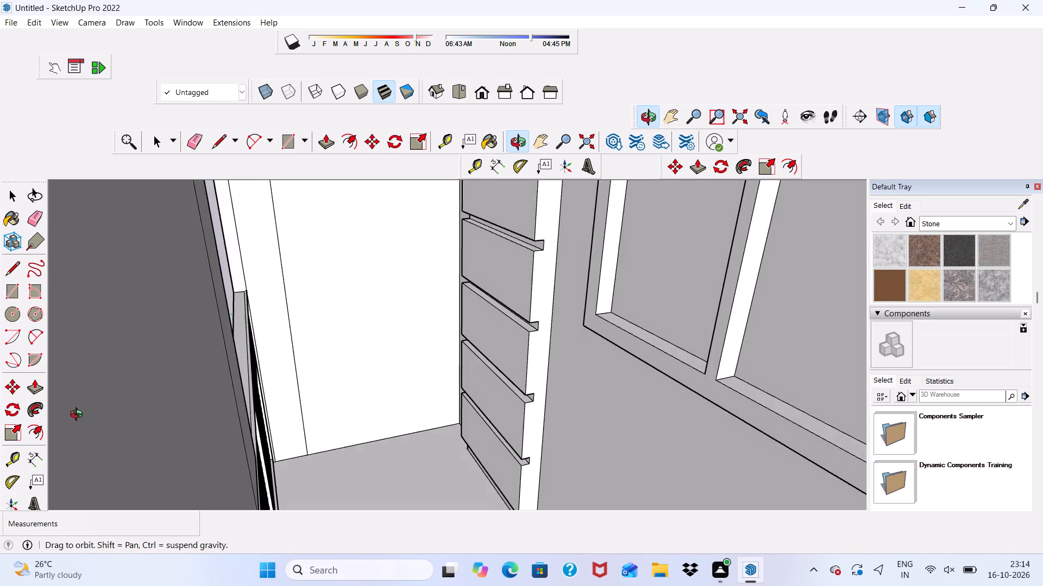
pyautogui.moveTo(79, 416); pyautogui.dragTo(0, 303, button='middle')
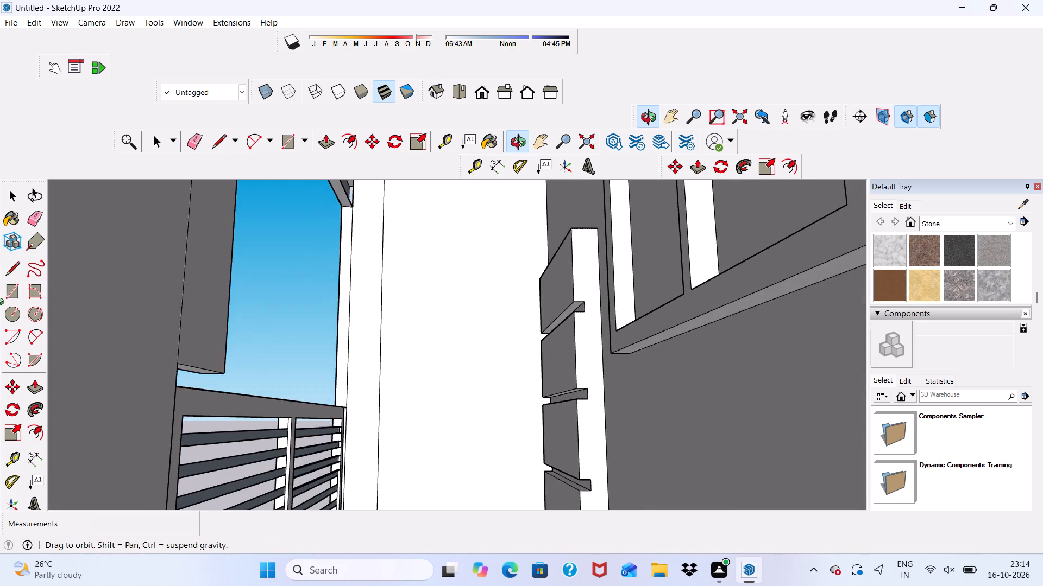
pyautogui.moveTo(0, 303); pyautogui.dragTo(355, 310, button='middle')
pyautogui.scroll(1, 432, 252)
pyautogui.scroll(-6, 412, 225)
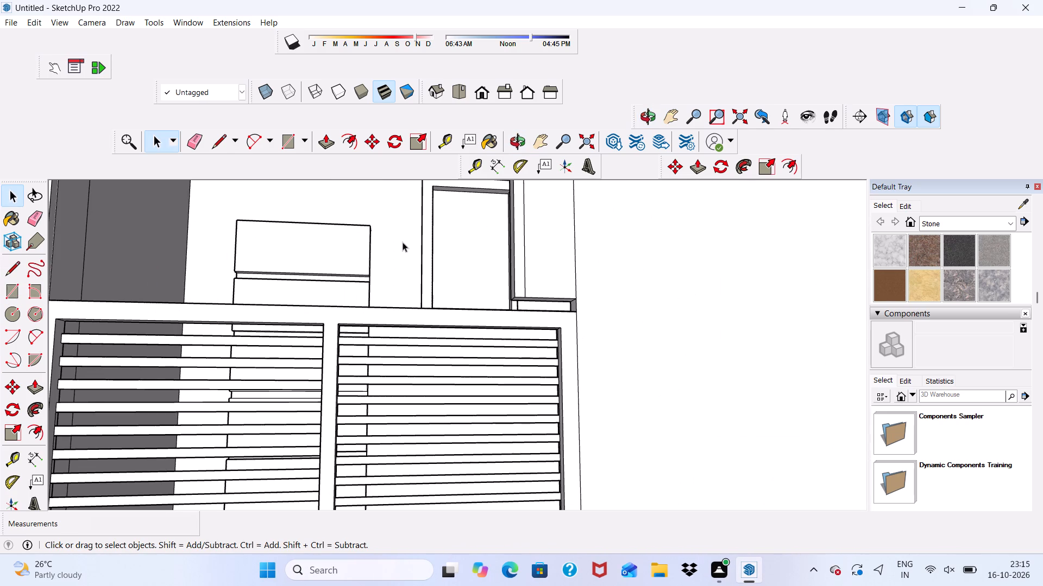
pyautogui.press('Left')
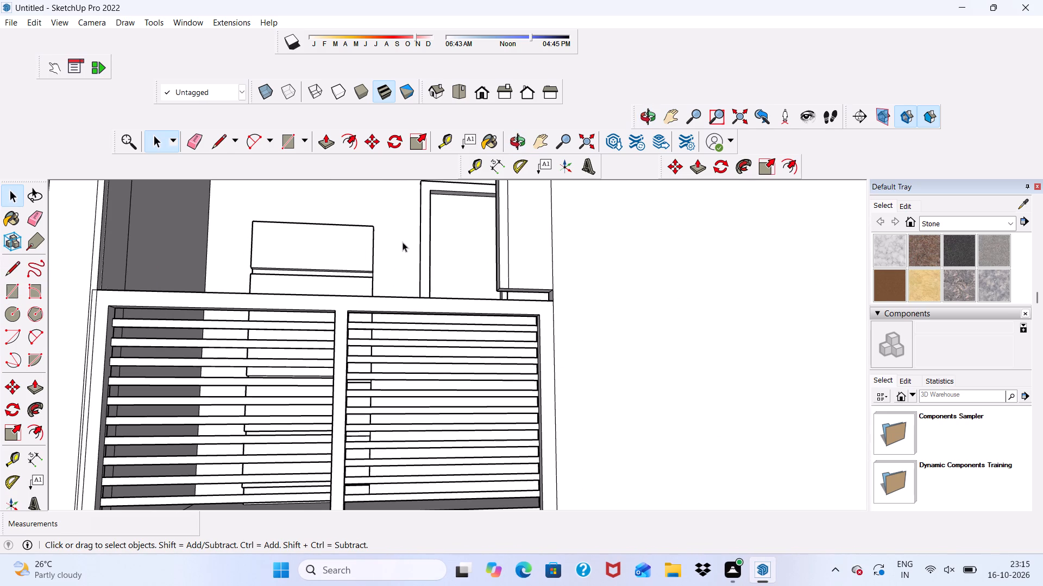
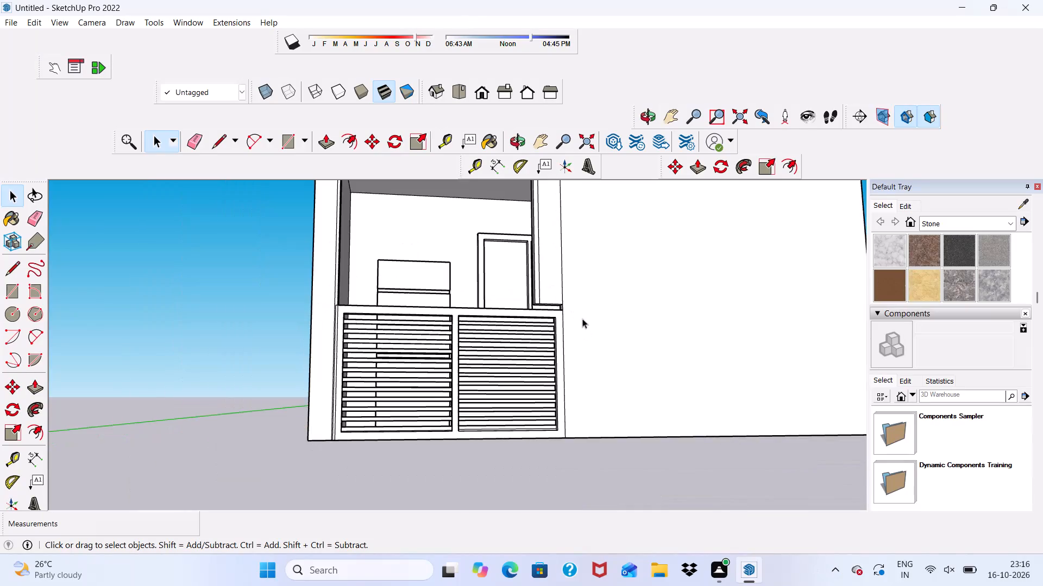
# Draw a rectangle about 11' 9" by 4' 6" across the base of the blank wall beside the slatted panel.
pyautogui.scroll(-6, 465, 327)
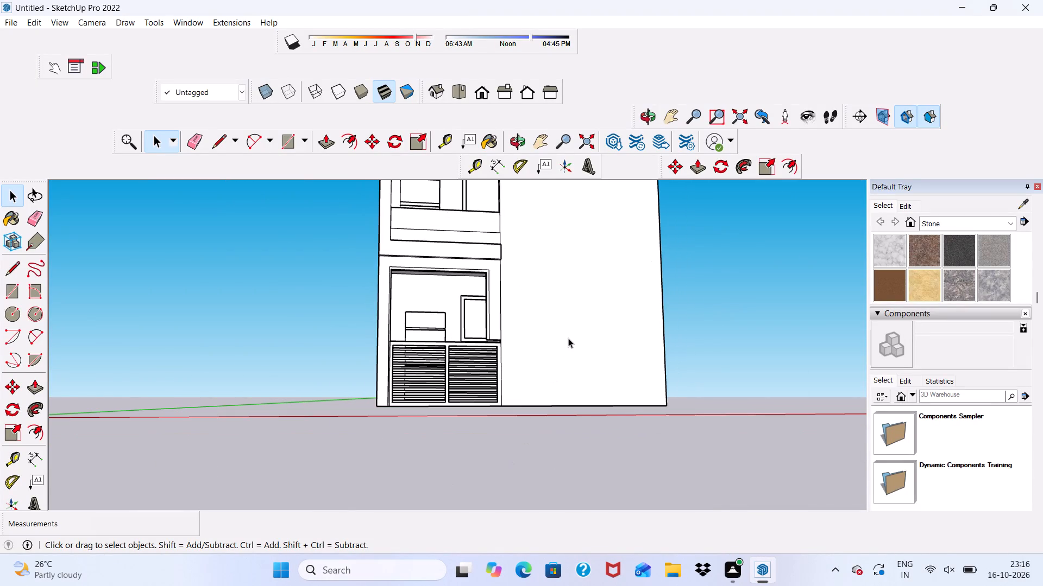
pyautogui.scroll(4, 568, 338)
pyautogui.scroll(-6, 558, 333)
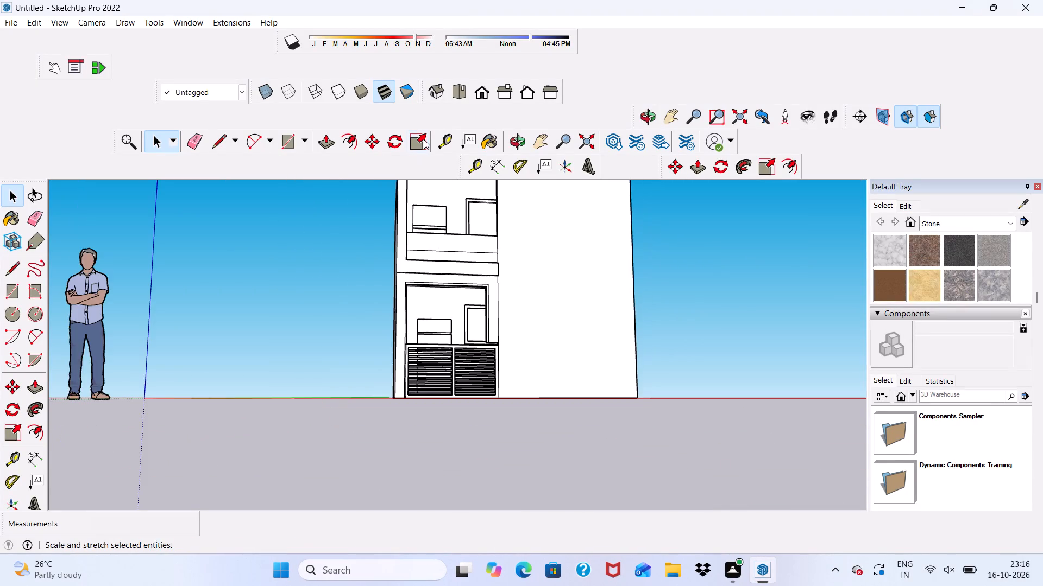
pyautogui.scroll(4, 659, 380)
pyautogui.moveTo(605, 369); pyautogui.dragTo(538, 397, button='middle')
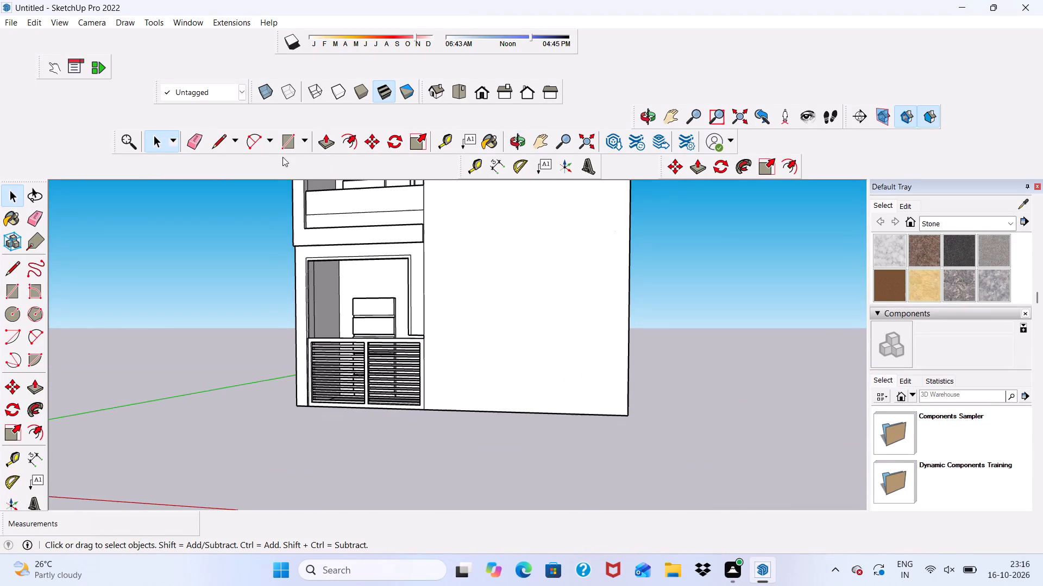
pyautogui.click(288, 146)
pyautogui.scroll(4, 440, 424)
pyautogui.scroll(2, 438, 380)
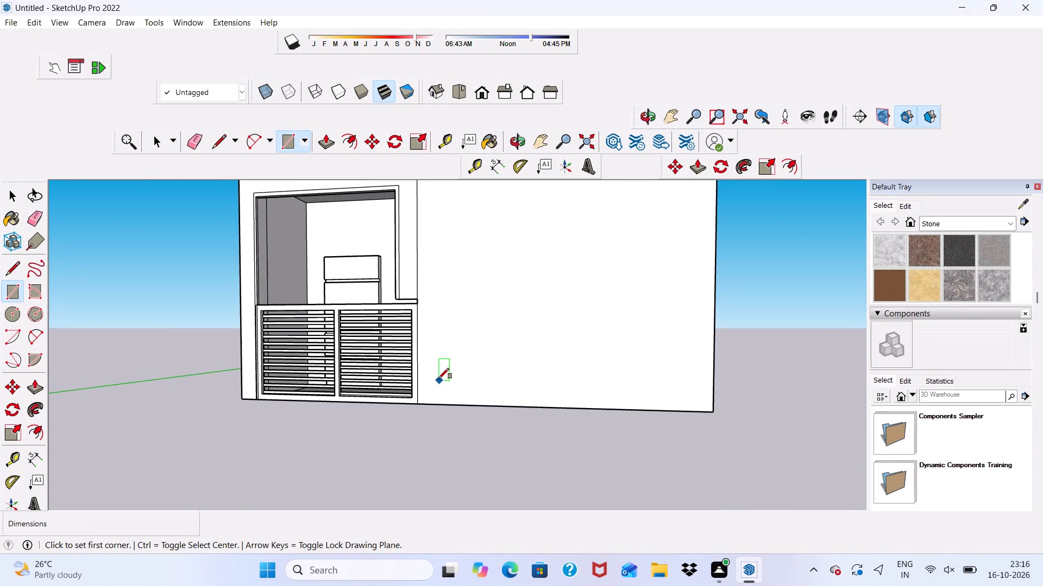
pyautogui.scroll(2, 438, 379)
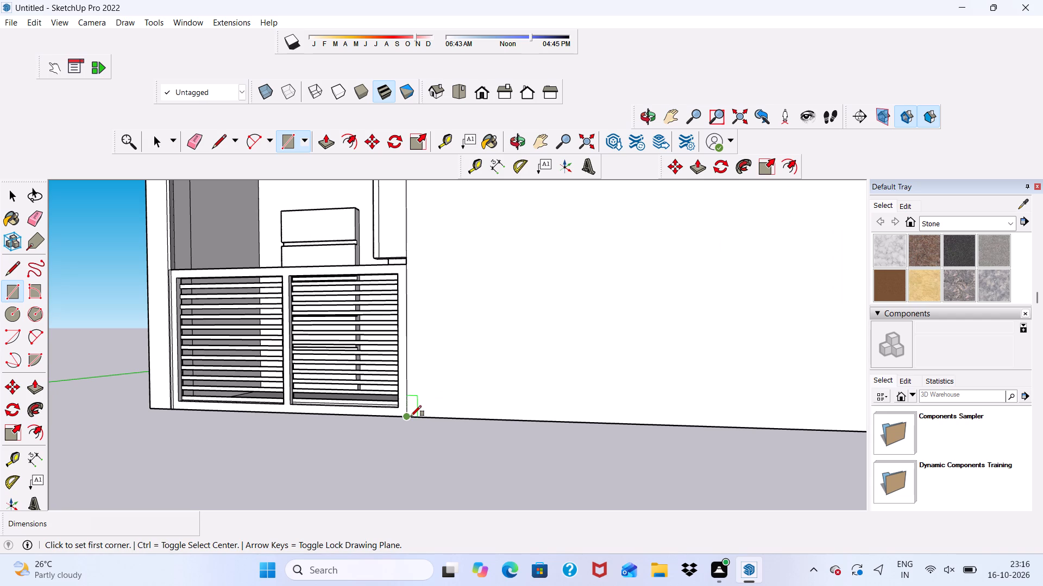
pyautogui.click(411, 414)
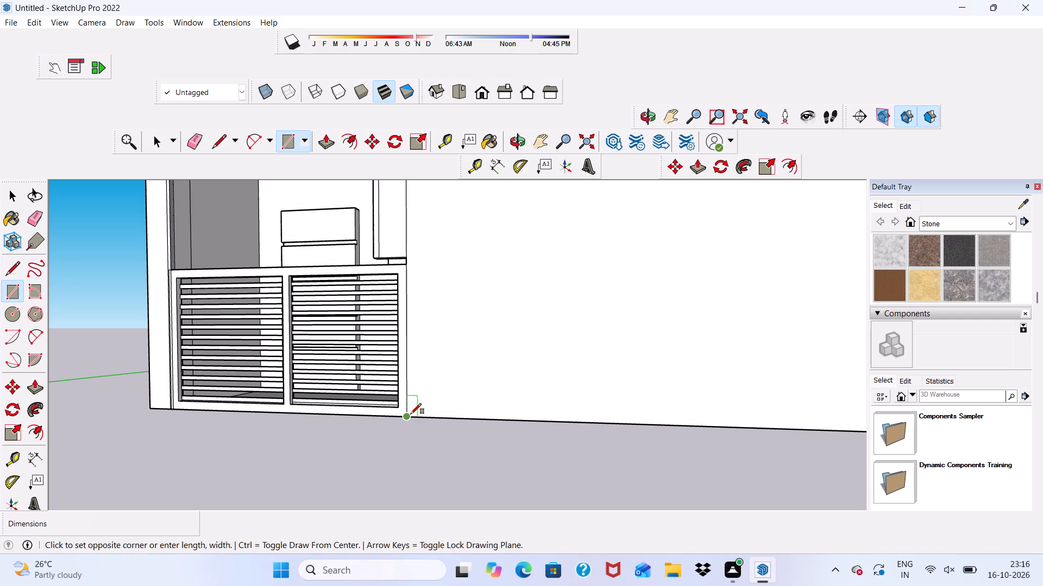
pyautogui.scroll(-5, 470, 200)
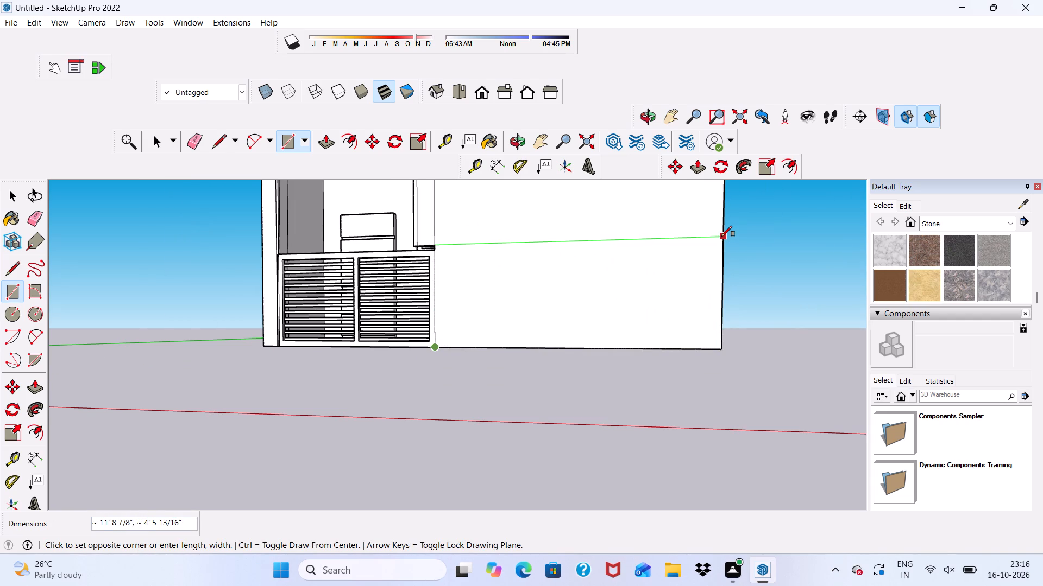
pyautogui.click(721, 237)
pyautogui.press('space')
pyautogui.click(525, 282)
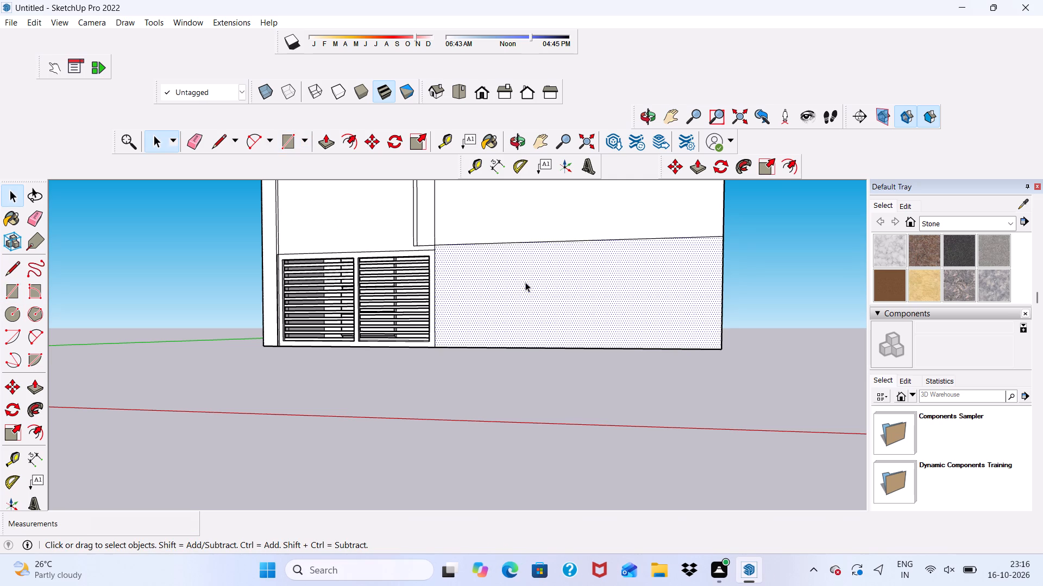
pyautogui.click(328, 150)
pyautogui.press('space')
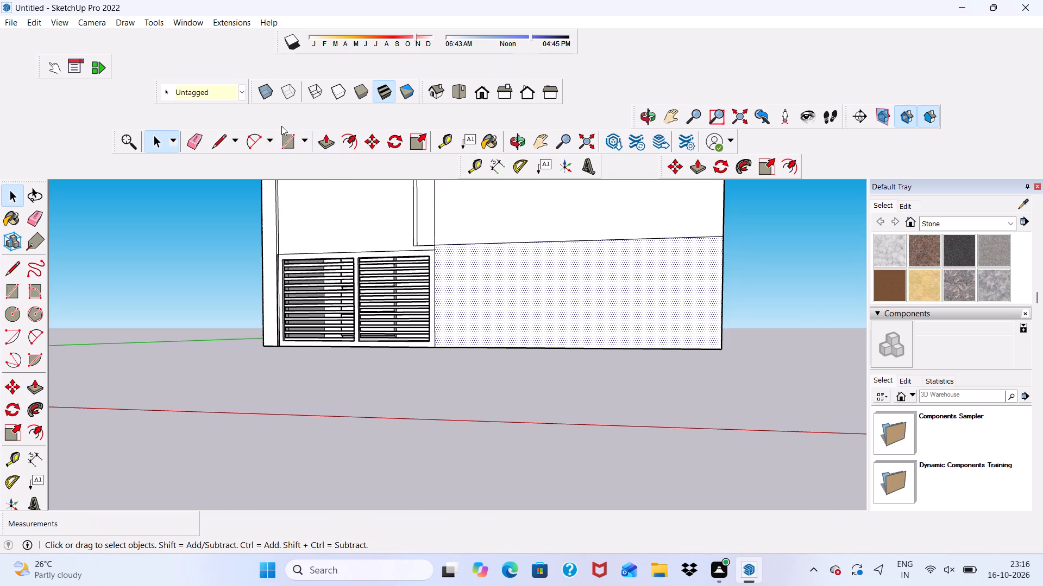
# Draw a full-height vertical strip about 9 3/8" wide inside the base rectangle, along its edge next to the slatted panel.
pyautogui.moveTo(291, 143); pyautogui.dragTo(298, 152)
pyautogui.scroll(6, 419, 357)
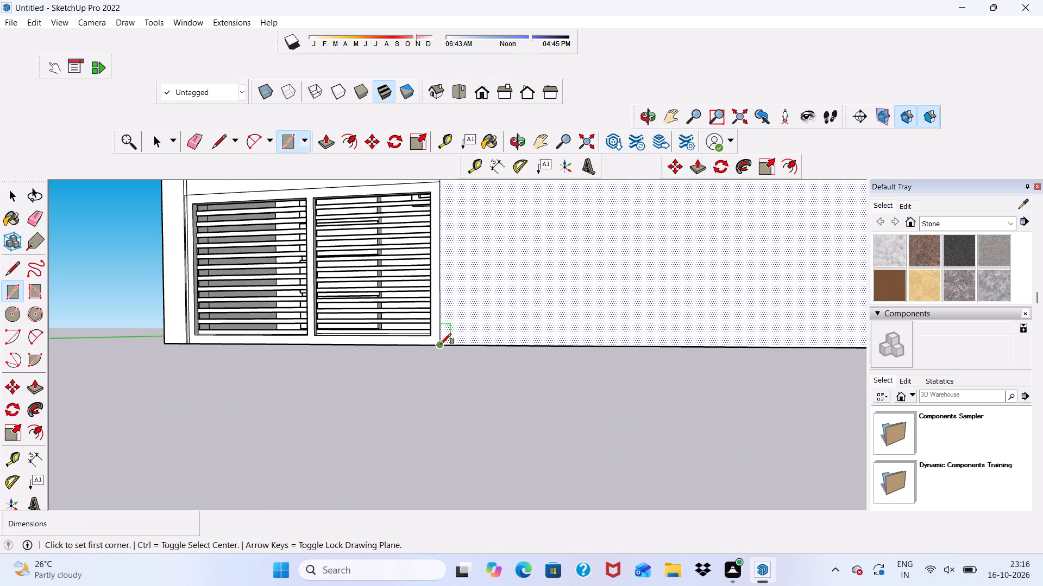
pyautogui.click(441, 344)
pyautogui.scroll(1, 494, 253)
pyautogui.scroll(-8, 494, 257)
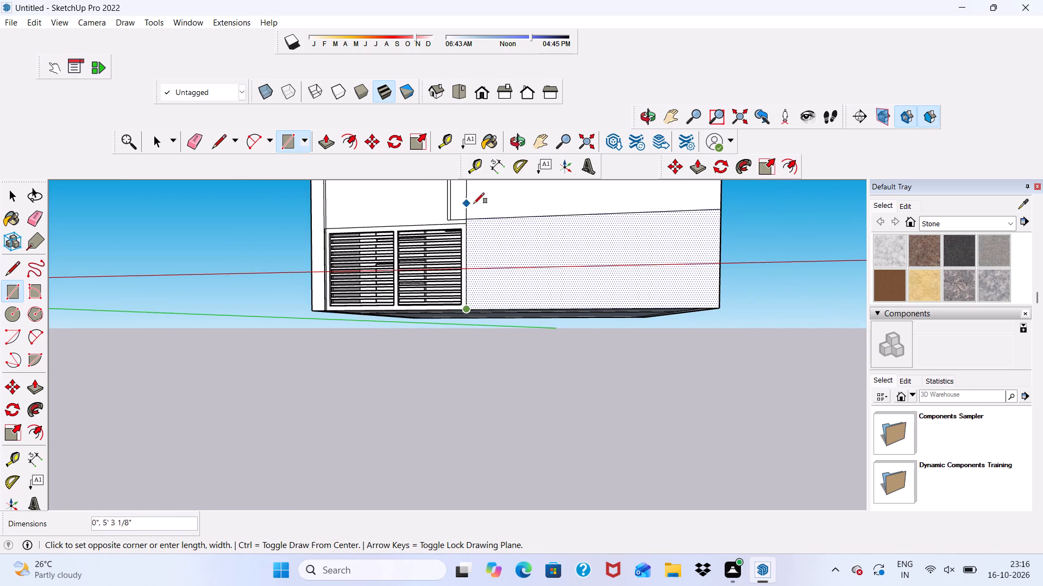
pyautogui.scroll(6, 480, 231)
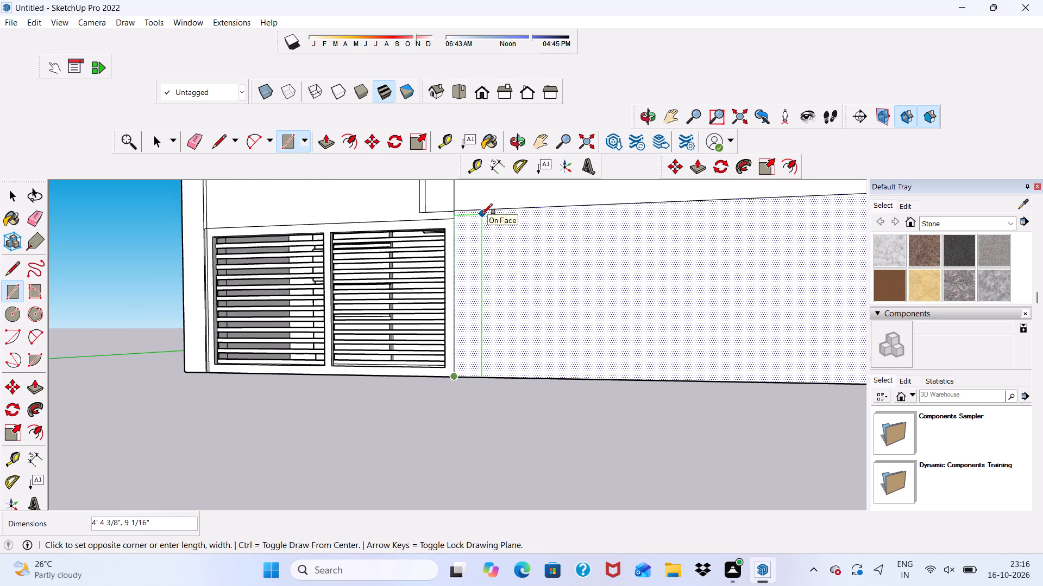
pyautogui.click(483, 211)
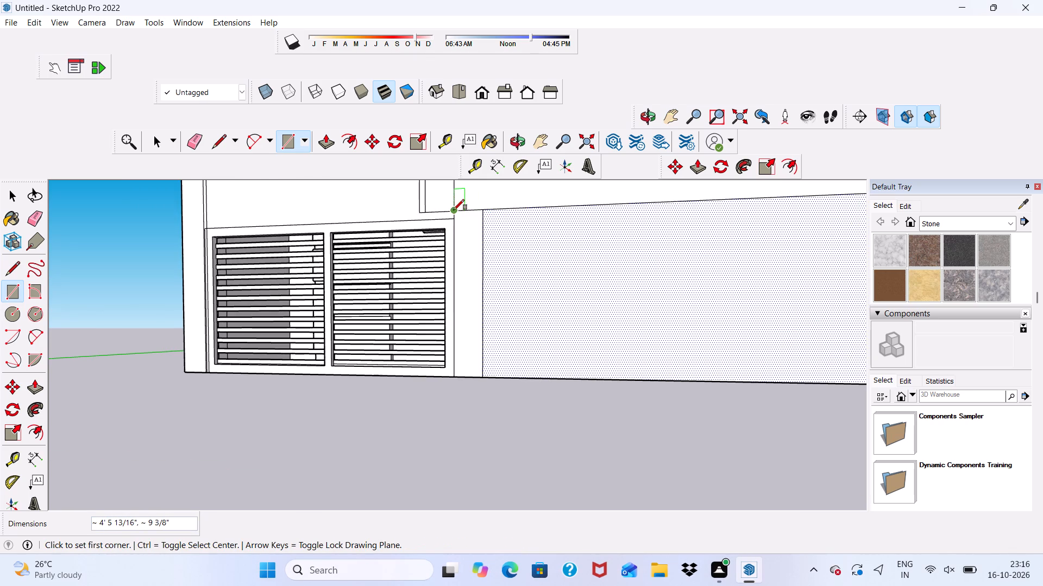
# Draw a horizontal strip about 8 7/8" high along the full top edge of the base rectangle.
pyautogui.click(455, 212)
pyautogui.scroll(-4, 491, 301)
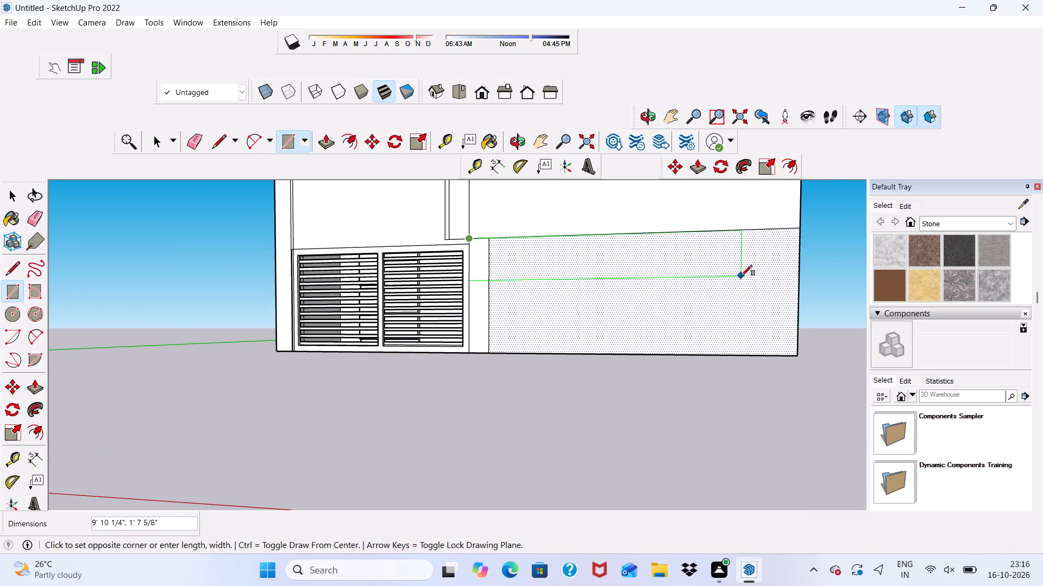
pyautogui.scroll(2, 800, 253)
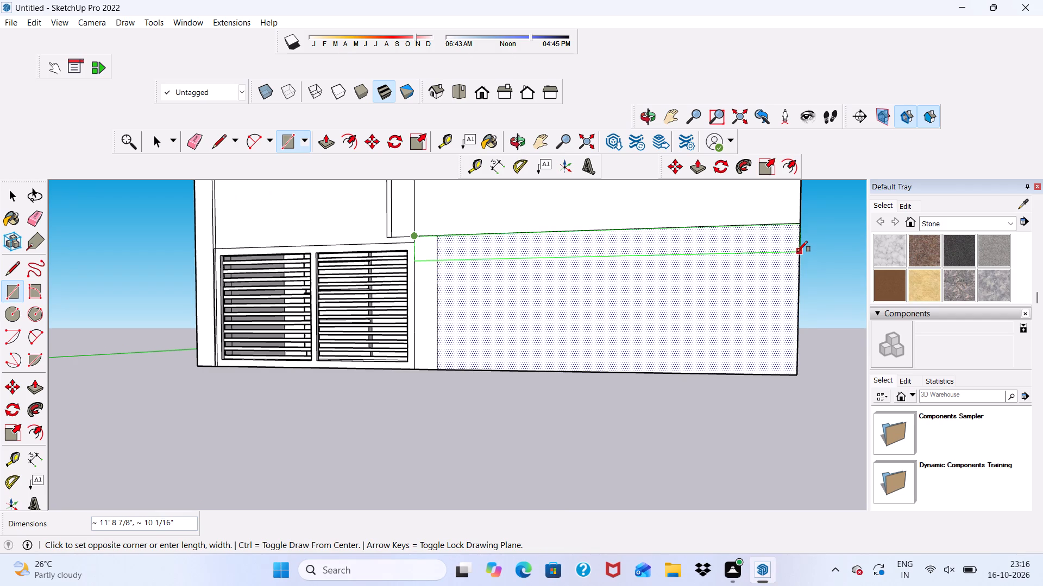
pyautogui.click(796, 249)
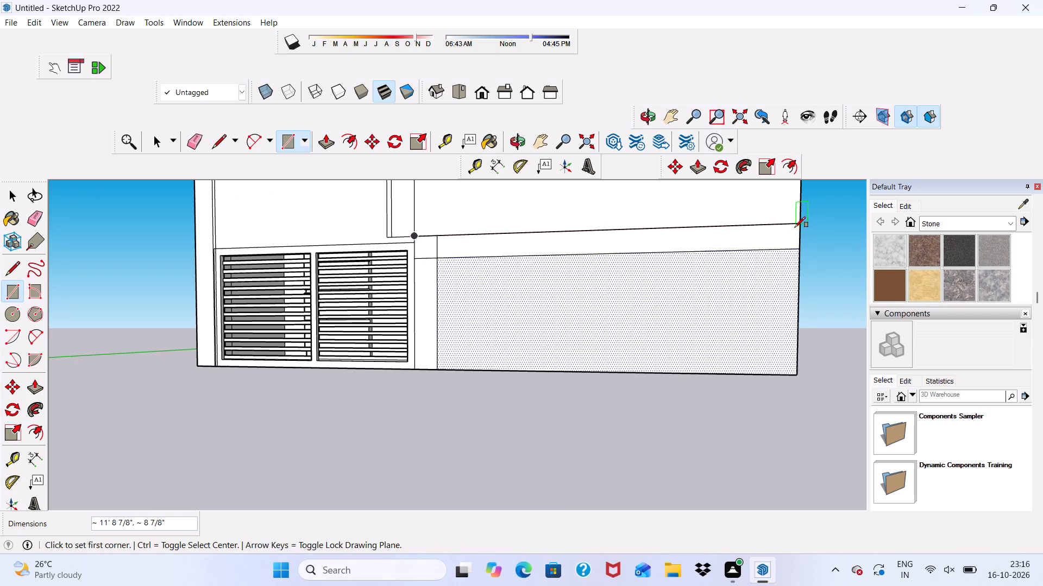
# Draw a full-height rectangle about 3' 5" wide at the outer end of the base rectangle, against the building's corner.
pyautogui.click(795, 227)
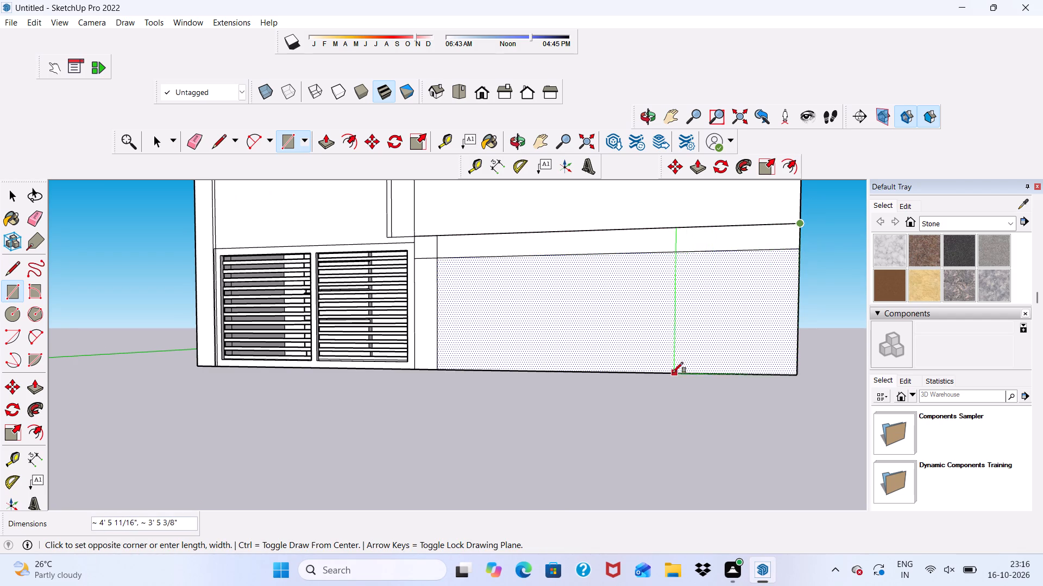
pyautogui.click(672, 373)
pyautogui.press('space')
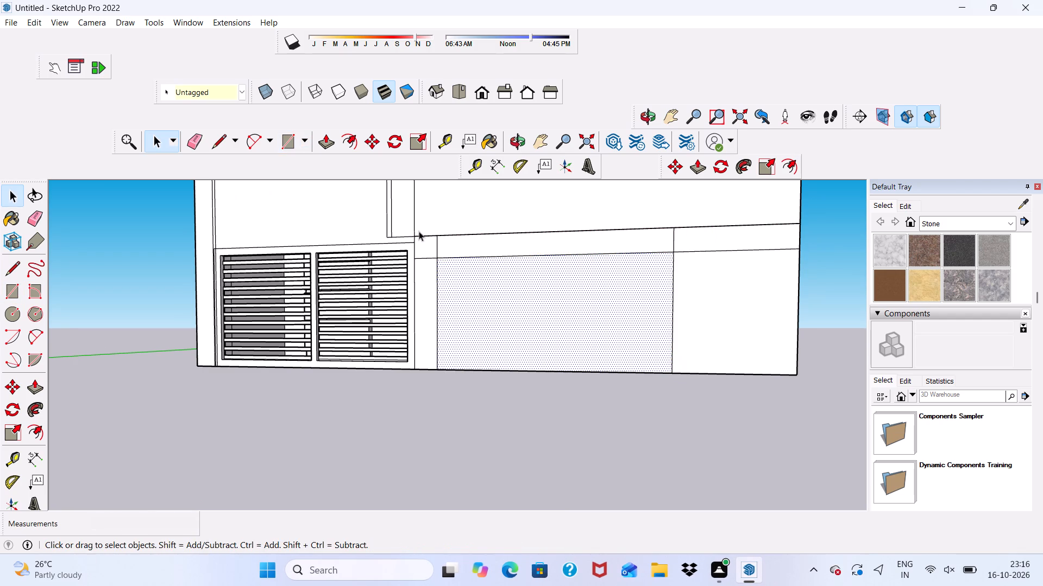
# Erase the overlapping line segments where the strips cross at both upper corners, leaving one continuous frame face around the opening.
pyautogui.click(193, 144)
pyautogui.scroll(3, 536, 277)
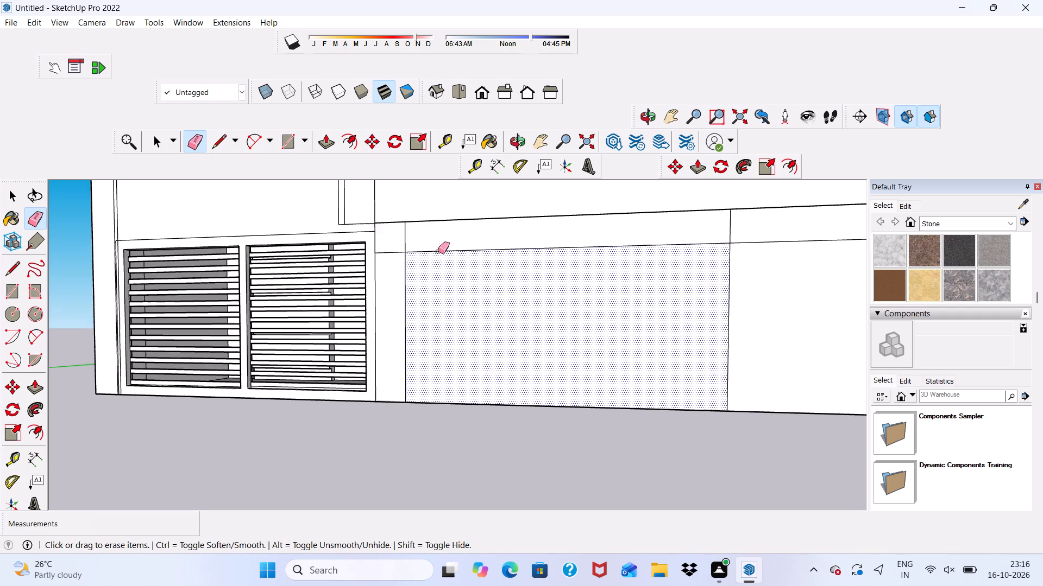
pyautogui.scroll(4, 438, 251)
pyautogui.moveTo(396, 227); pyautogui.dragTo(401, 229)
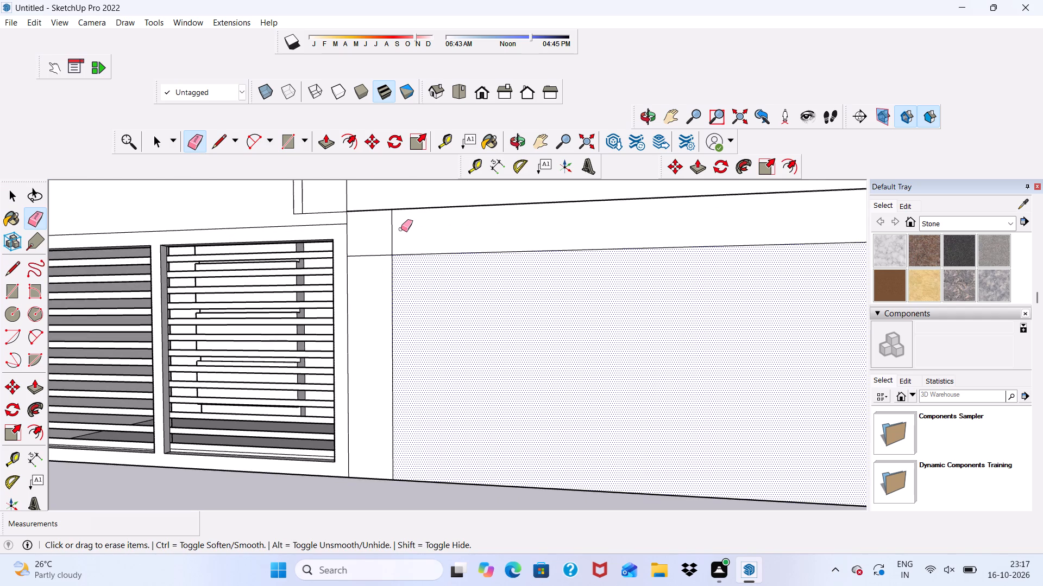
pyautogui.moveTo(401, 229); pyautogui.dragTo(382, 253)
pyautogui.moveTo(382, 255); pyautogui.dragTo(382, 263)
pyautogui.scroll(-11, 382, 263)
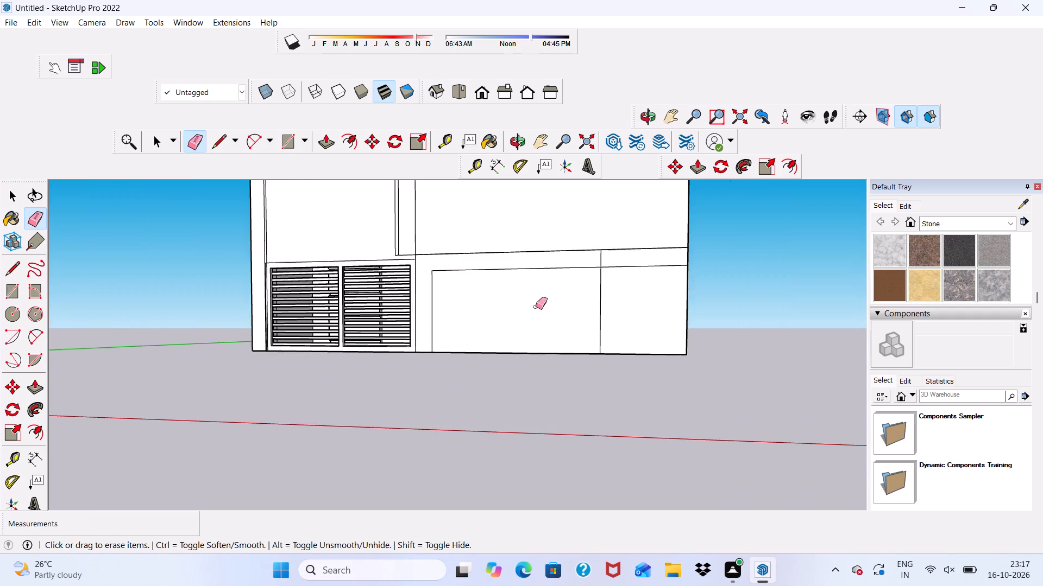
pyautogui.scroll(4, 563, 280)
pyautogui.scroll(-1, 596, 255)
pyautogui.scroll(4, 624, 255)
pyautogui.moveTo(605, 251); pyautogui.dragTo(623, 257)
pyautogui.moveTo(623, 267); pyautogui.dragTo(627, 277)
# Push/Pull the frame face around the lower opening outward by 1'.
pyautogui.press('space')
pyautogui.click(612, 259)
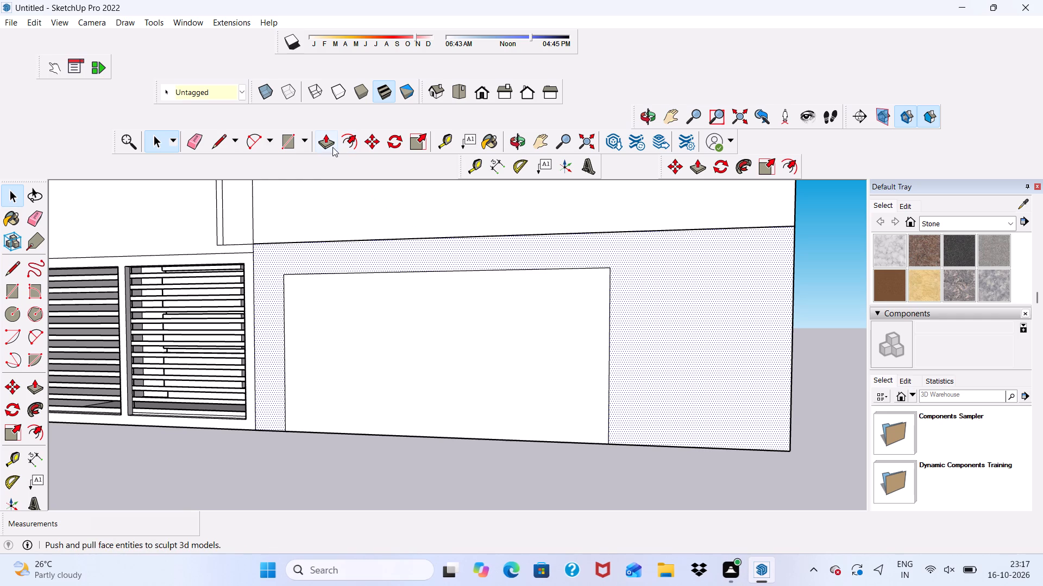
pyautogui.click(329, 142)
pyautogui.click(281, 256)
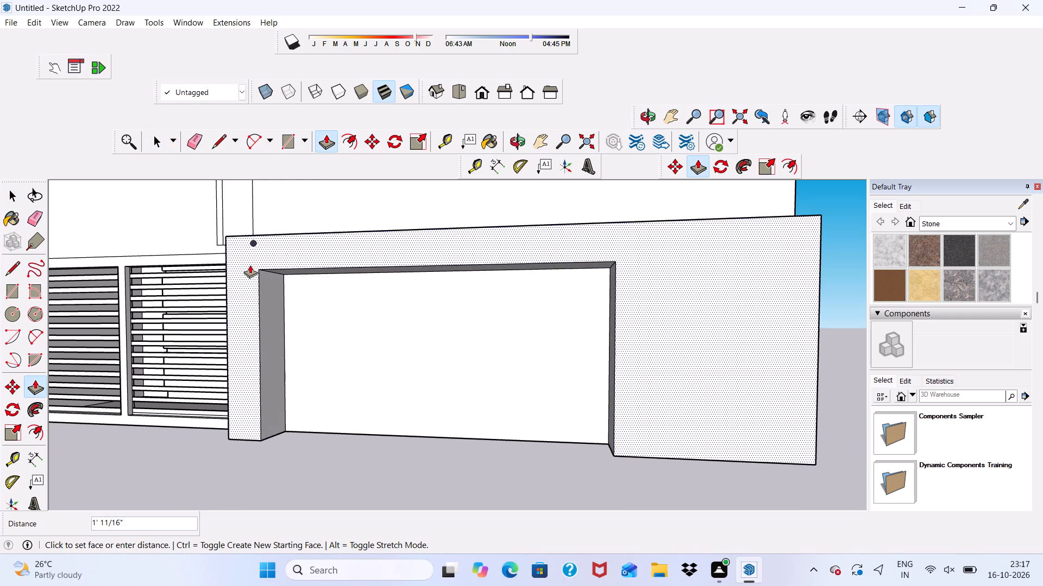
pyautogui.write("1'")
pyautogui.press('Return')
pyautogui.press('space')
# Erase the leftover short seam line on the top face of the projecting frame, near the slatted panel.
pyautogui.scroll(-6, 279, 204)
pyautogui.moveTo(356, 303); pyautogui.dragTo(356, 303, button='middle')
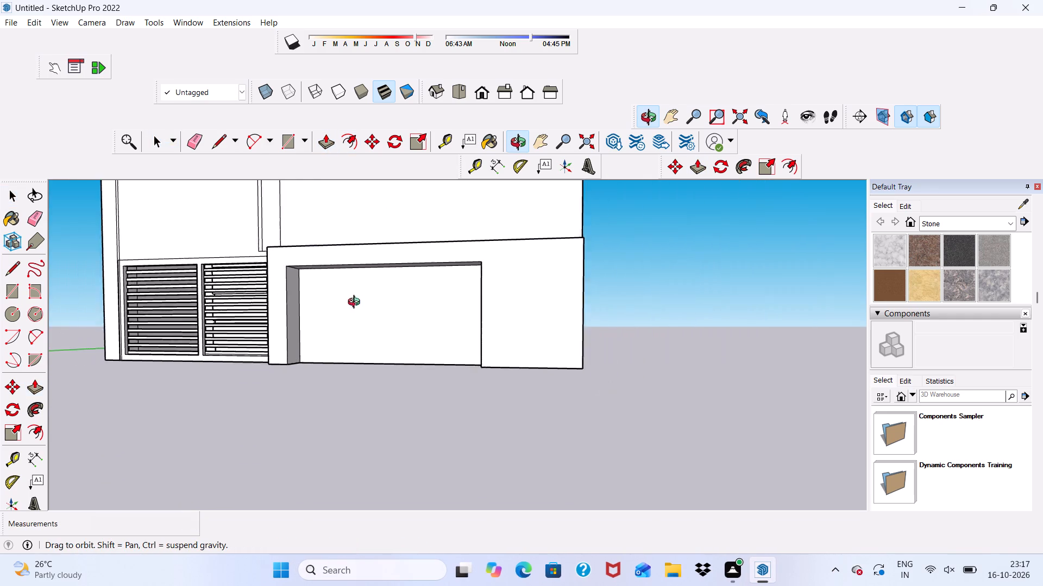
pyautogui.moveTo(356, 303); pyautogui.dragTo(461, 406, button='middle')
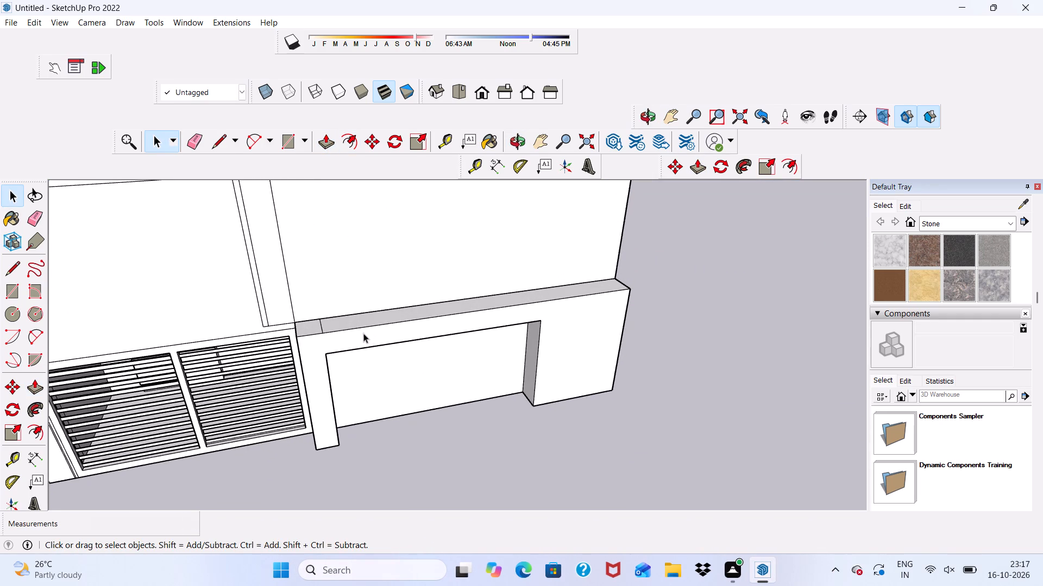
pyautogui.scroll(3, 238, 149)
pyautogui.click(198, 135)
pyautogui.scroll(2, 319, 326)
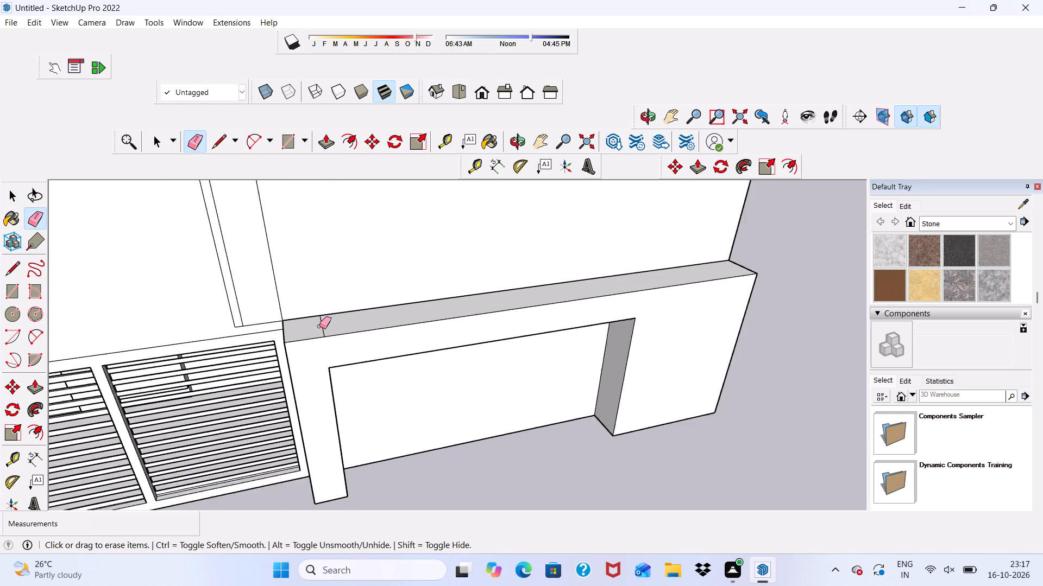
pyautogui.scroll(4, 319, 326)
pyautogui.click(321, 326)
pyautogui.scroll(-6, 328, 320)
# Examine the projecting frame and the whole front facade from the side, close up and from a distance.
pyautogui.moveTo(466, 342); pyautogui.dragTo(74, 231, button='middle')
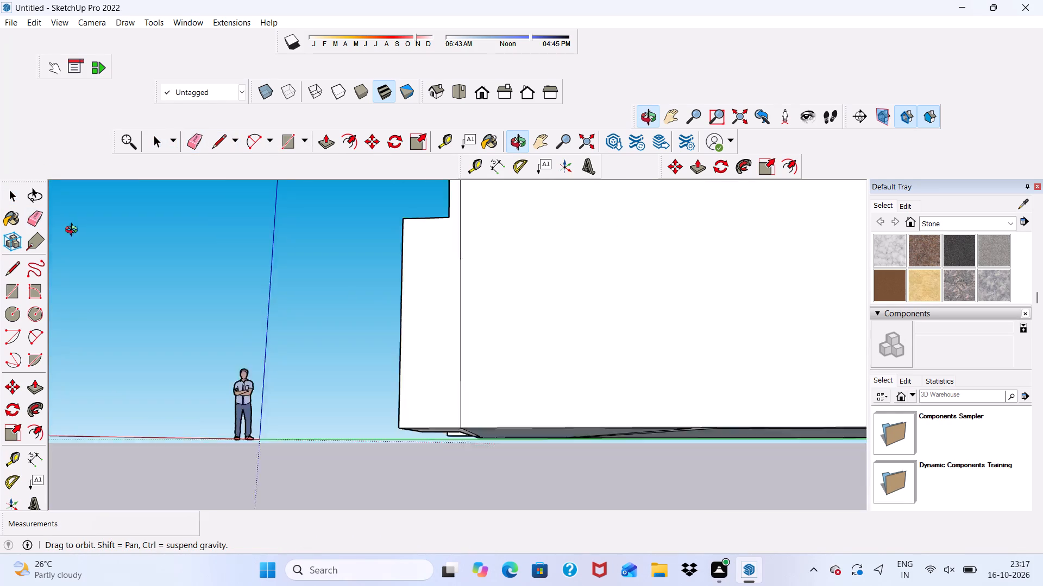
pyautogui.moveTo(74, 231); pyautogui.dragTo(348, 296, button='middle')
pyautogui.scroll(1, 363, 277)
pyautogui.scroll(-4, 378, 356)
pyautogui.press('space')
pyautogui.press('space')
pyautogui.press('space')
pyautogui.press('space')
pyautogui.press('space')
pyautogui.press('space')
pyautogui.press('space')
pyautogui.press('space')
pyautogui.press('space')
pyautogui.press('space')
pyautogui.press('space')
pyautogui.press('space')
pyautogui.press('space')
pyautogui.press('space')
pyautogui.press('space')
pyautogui.press('space')
pyautogui.press('space')
pyautogui.press('space')
pyautogui.press('space')
pyautogui.press('space')
pyautogui.moveTo(390, 391); pyautogui.dragTo(416, 345, button='middle')
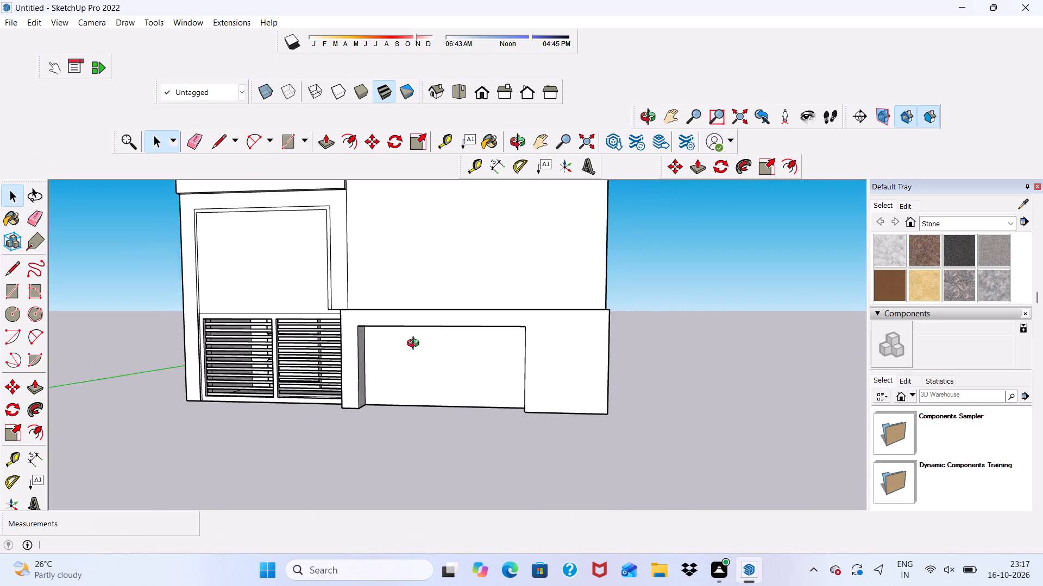
pyautogui.scroll(4, 416, 345)
pyautogui.scroll(-20, 416, 345)
pyautogui.scroll(-4, 416, 345)
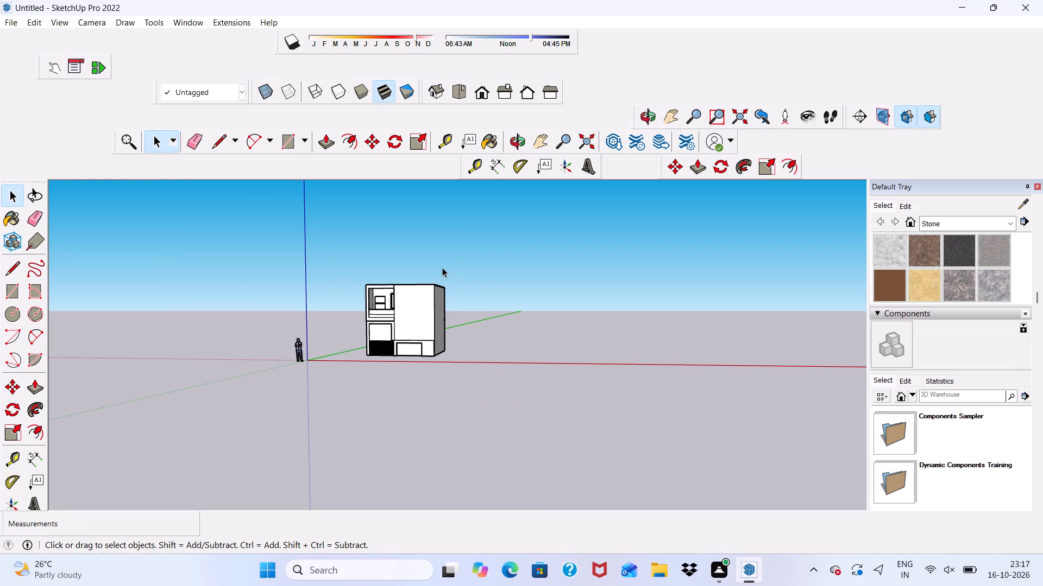
pyautogui.scroll(-4, 430, 265)
pyautogui.scroll(11, 411, 309)
pyautogui.scroll(-1, 424, 272)
pyautogui.scroll(3, 425, 270)
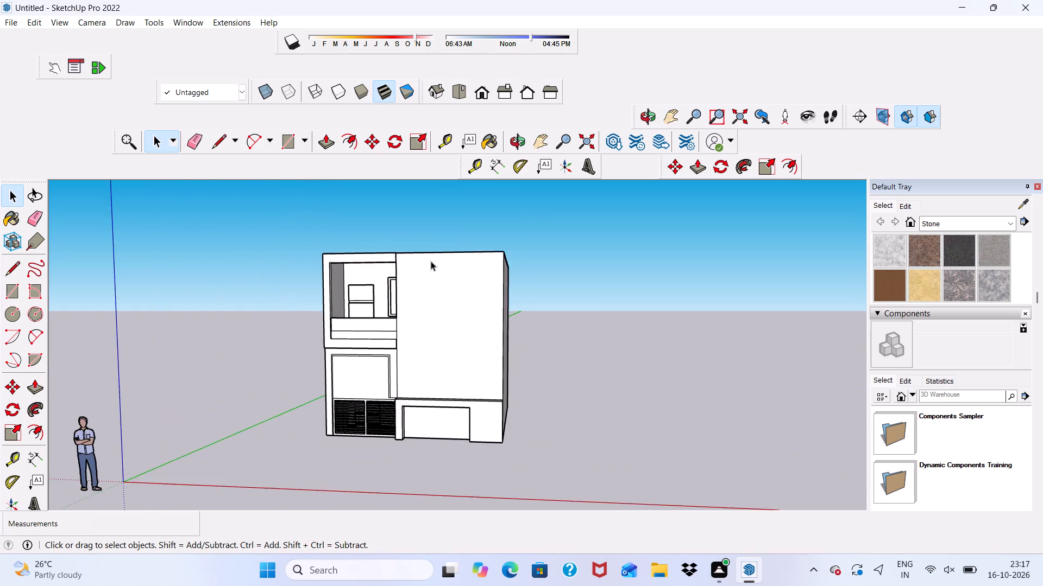
pyautogui.scroll(2, 431, 261)
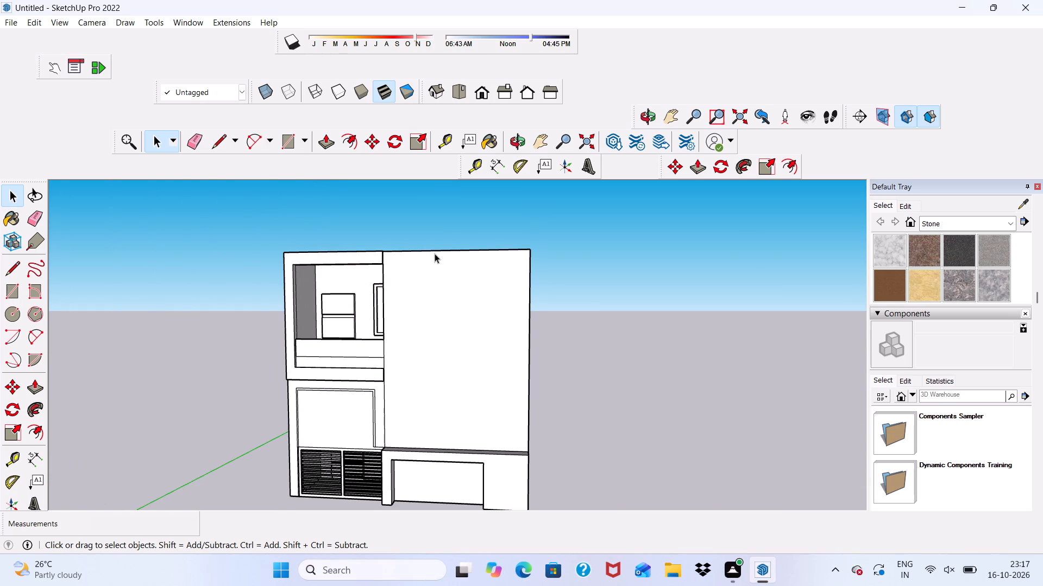
pyautogui.scroll(4, 497, 509)
pyautogui.scroll(-4, 479, 399)
# Push/Pull the narrow roof-edge strip above the large plain front wall upward by 10'.
pyautogui.moveTo(478, 379); pyautogui.dragTo(495, 435, button='middle')
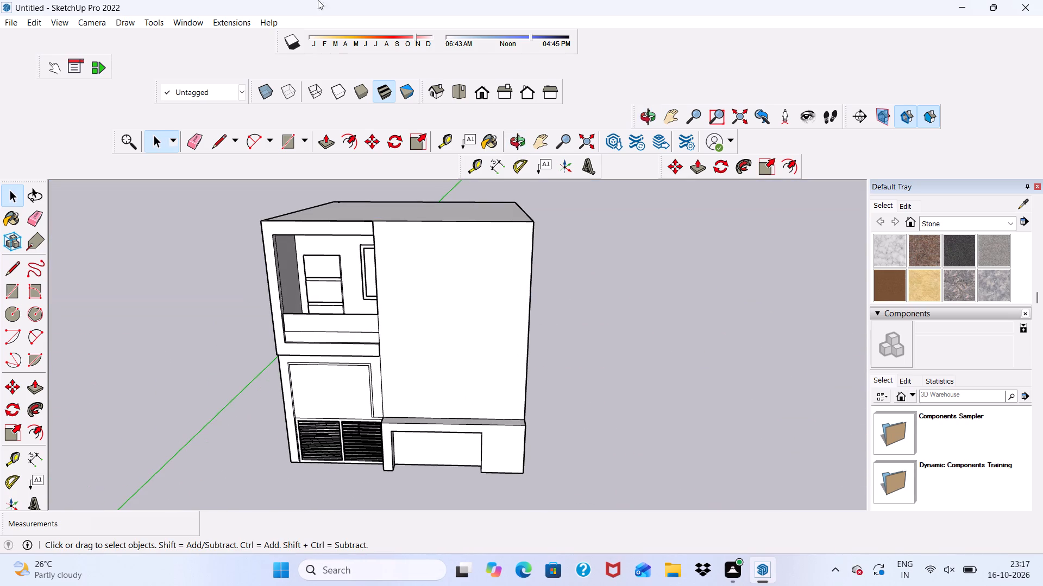
pyautogui.moveTo(487, 224); pyautogui.dragTo(345, 354, button='middle')
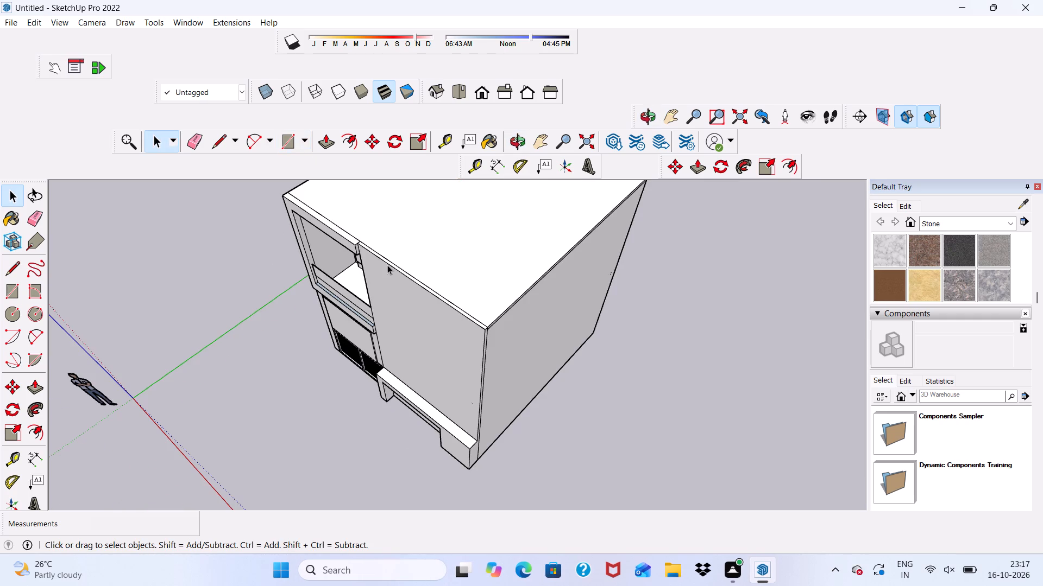
pyautogui.scroll(1, 373, 322)
pyautogui.scroll(11, 423, 267)
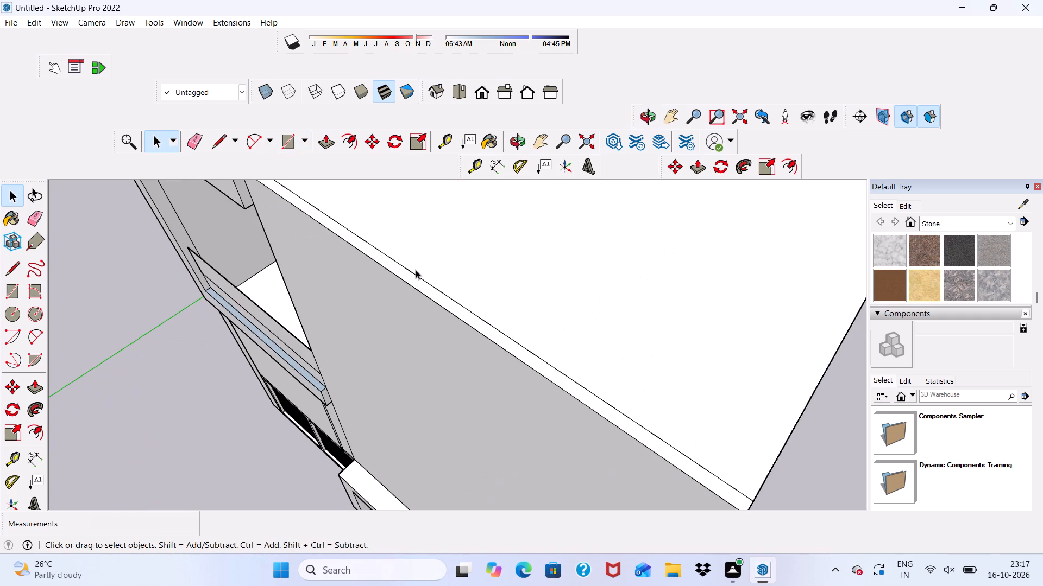
pyautogui.click(409, 277)
pyautogui.click(330, 141)
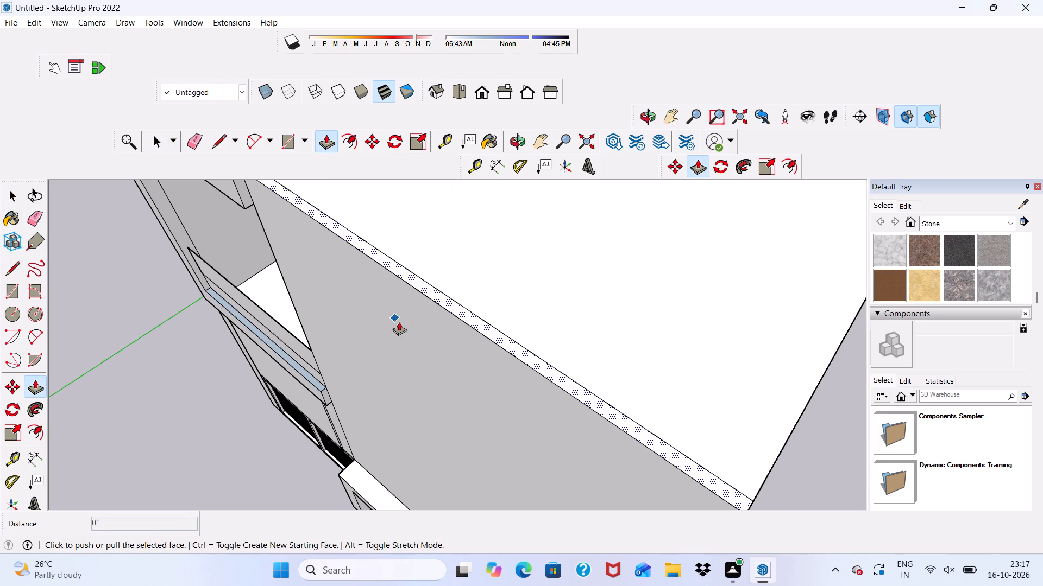
pyautogui.click(443, 298)
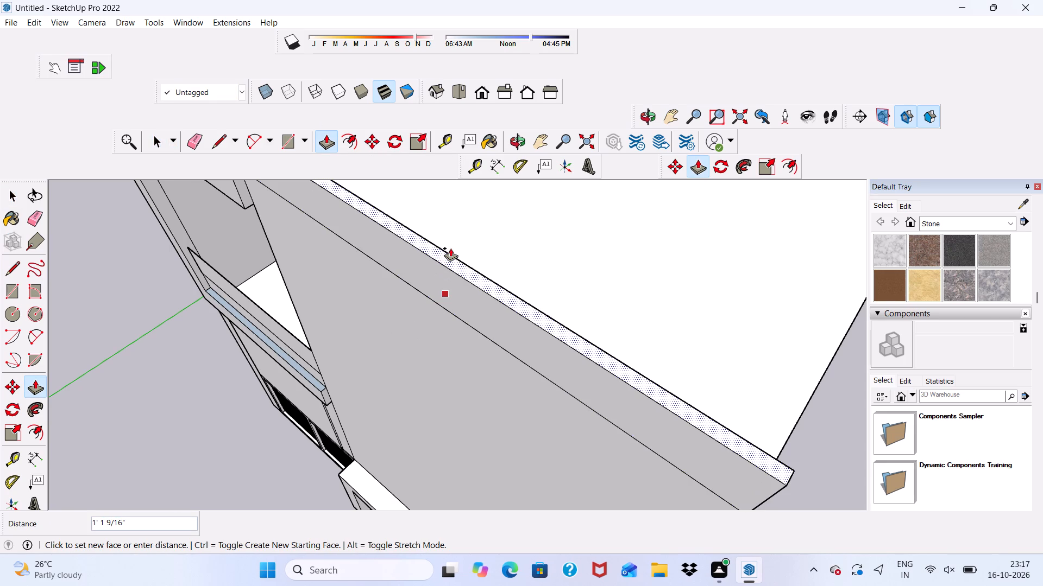
pyautogui.write("10'")
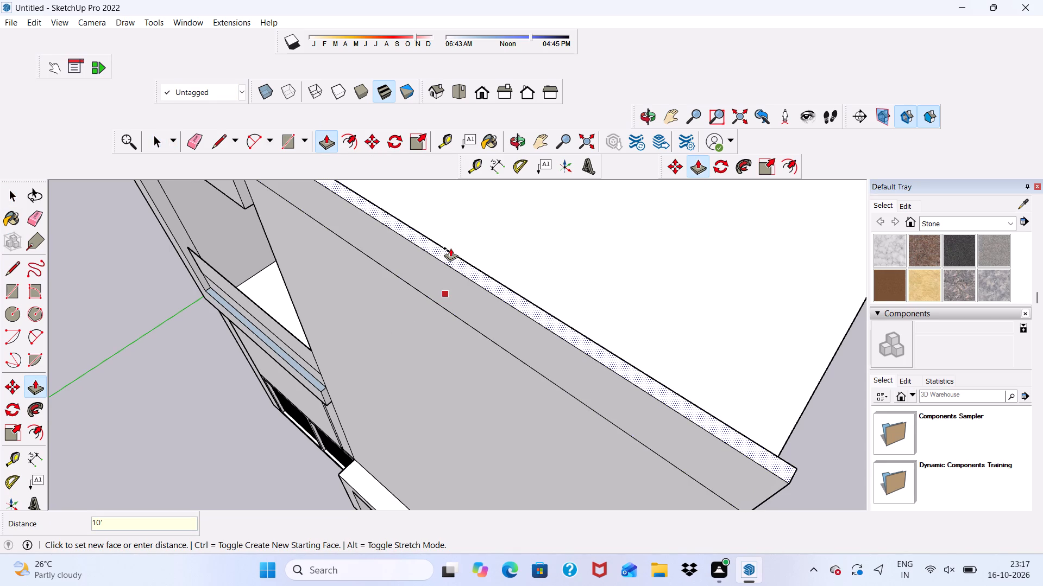
pyautogui.press('Return')
pyautogui.press('space')
# Erase the horizontal seam line across the raised front wall at the original roof level.
pyautogui.scroll(-2, 450, 248)
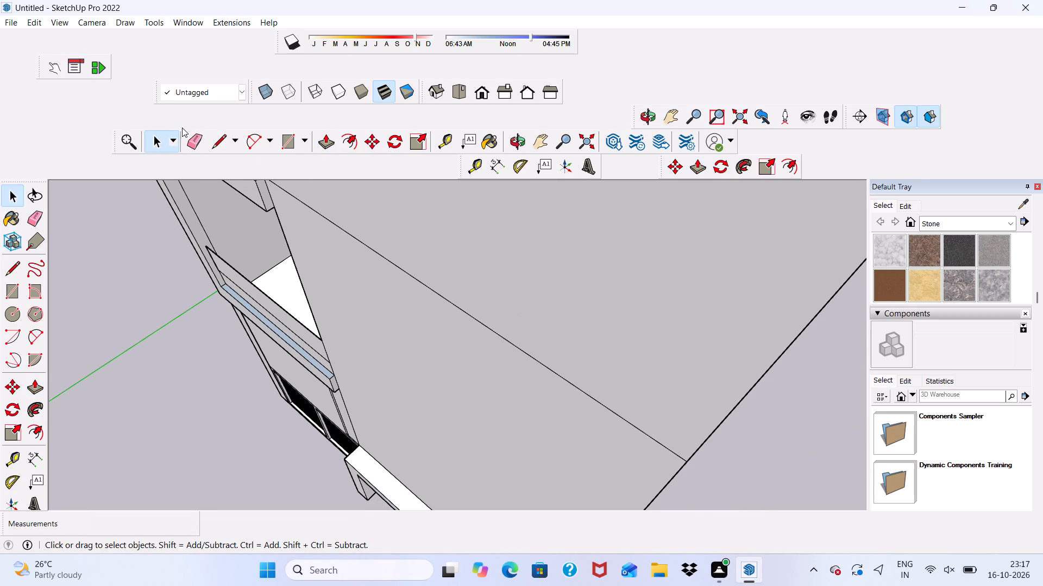
pyautogui.click(195, 135)
pyautogui.moveTo(366, 232); pyautogui.dragTo(369, 260)
# Examine the raised front wall and the whole building from the front and side, close up and from a distance.
pyautogui.moveTo(319, 332); pyautogui.dragTo(513, 241, button='middle')
pyautogui.scroll(1, 513, 241)
pyautogui.scroll(-13, 376, 298)
pyautogui.moveTo(517, 331); pyautogui.dragTo(514, 185, button='middle')
pyautogui.scroll(7, 491, 213)
pyautogui.scroll(-1, 473, 290)
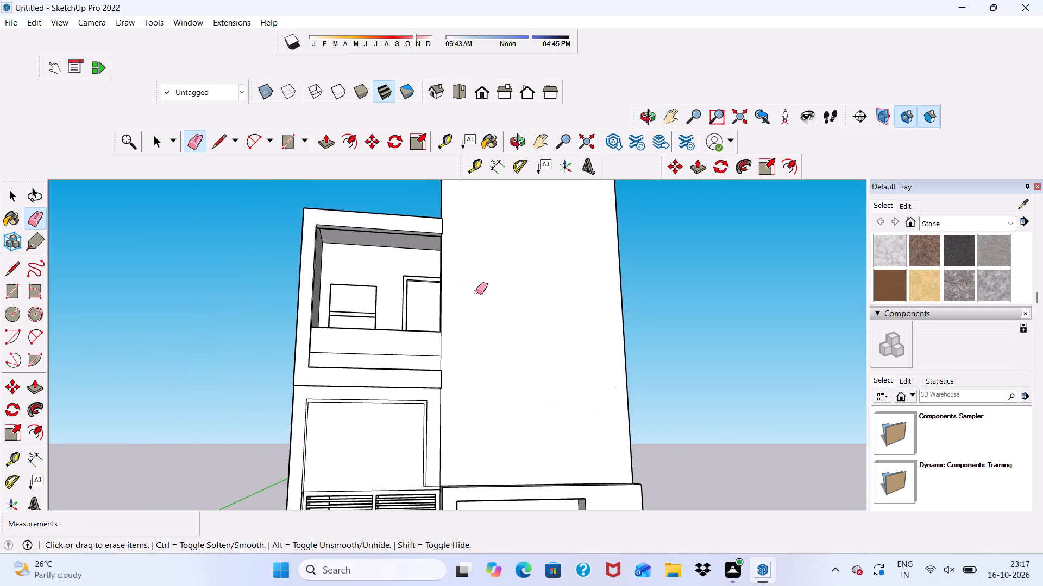
pyautogui.moveTo(476, 293); pyautogui.dragTo(265, 396, button='middle')
pyautogui.scroll(5, 486, 277)
pyautogui.scroll(-12, 432, 210)
pyautogui.moveTo(416, 277); pyautogui.dragTo(502, 267, button='middle')
pyautogui.press('space')
pyautogui.scroll(2, 417, 198)
pyautogui.scroll(-9, 417, 198)
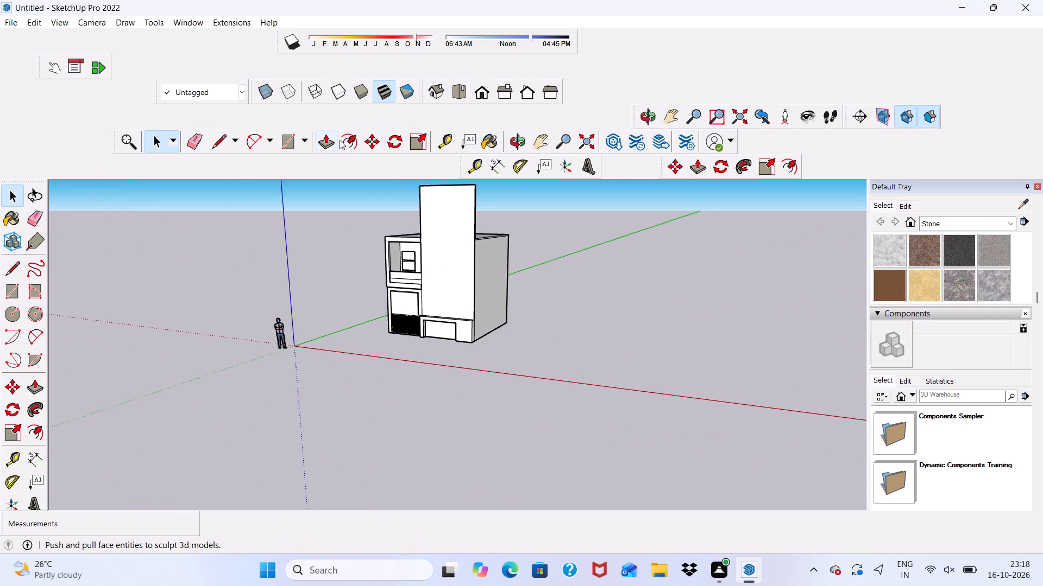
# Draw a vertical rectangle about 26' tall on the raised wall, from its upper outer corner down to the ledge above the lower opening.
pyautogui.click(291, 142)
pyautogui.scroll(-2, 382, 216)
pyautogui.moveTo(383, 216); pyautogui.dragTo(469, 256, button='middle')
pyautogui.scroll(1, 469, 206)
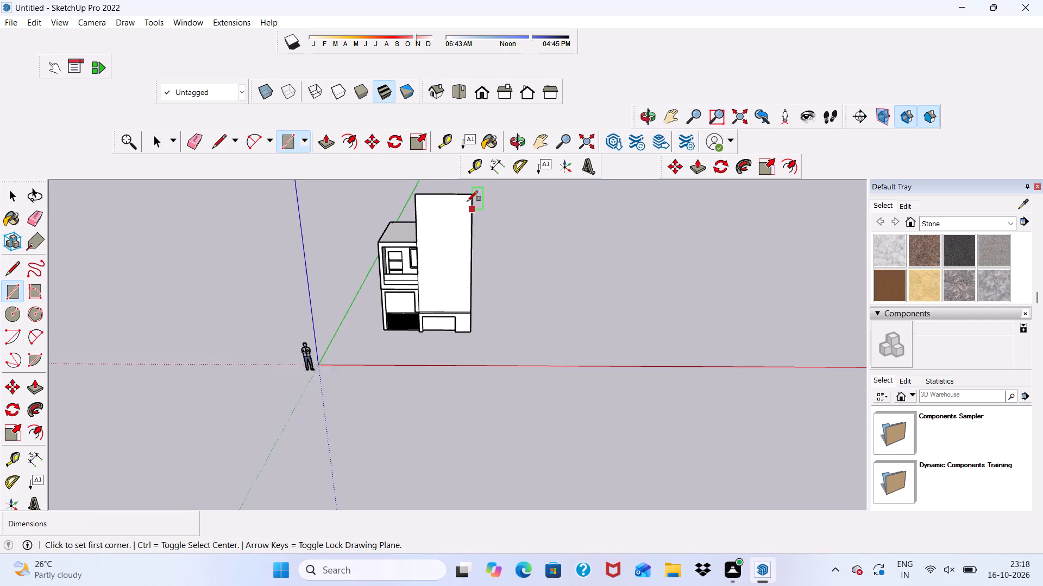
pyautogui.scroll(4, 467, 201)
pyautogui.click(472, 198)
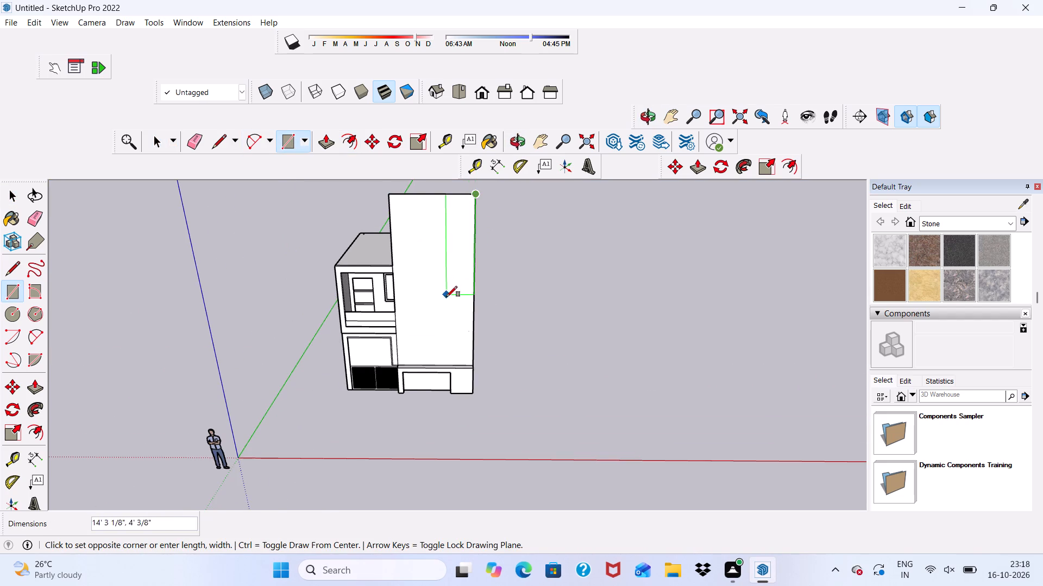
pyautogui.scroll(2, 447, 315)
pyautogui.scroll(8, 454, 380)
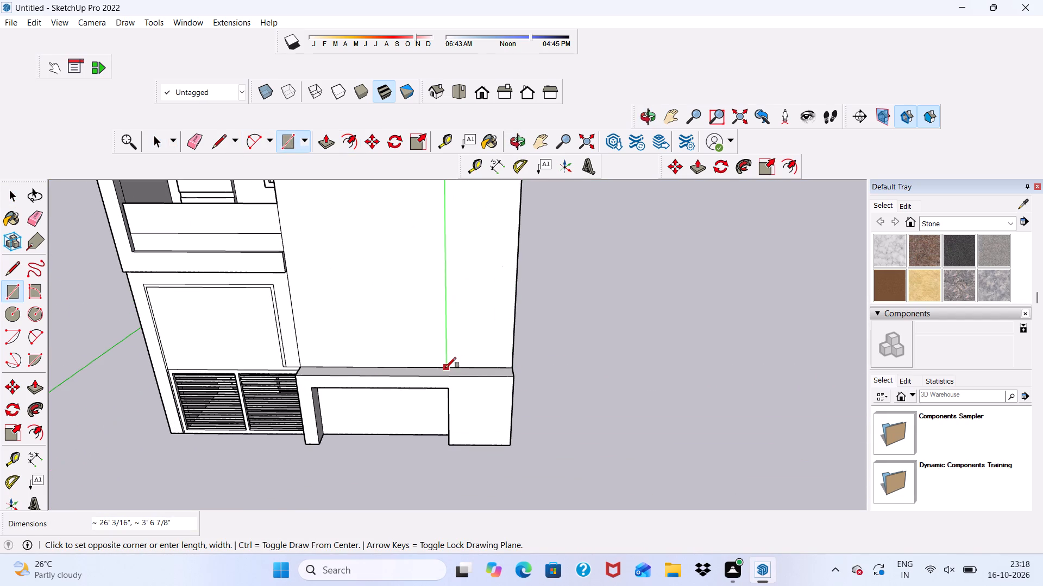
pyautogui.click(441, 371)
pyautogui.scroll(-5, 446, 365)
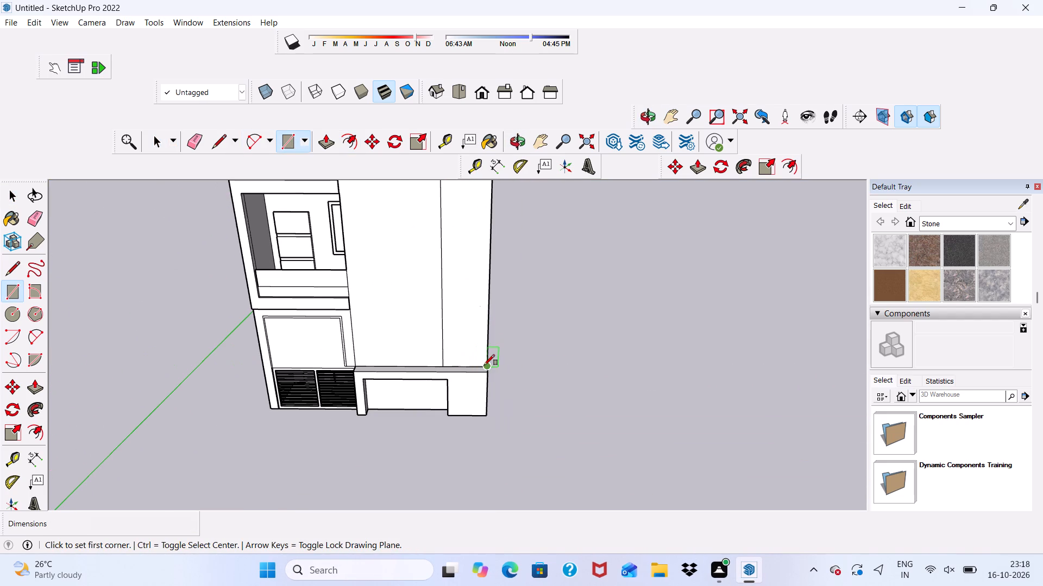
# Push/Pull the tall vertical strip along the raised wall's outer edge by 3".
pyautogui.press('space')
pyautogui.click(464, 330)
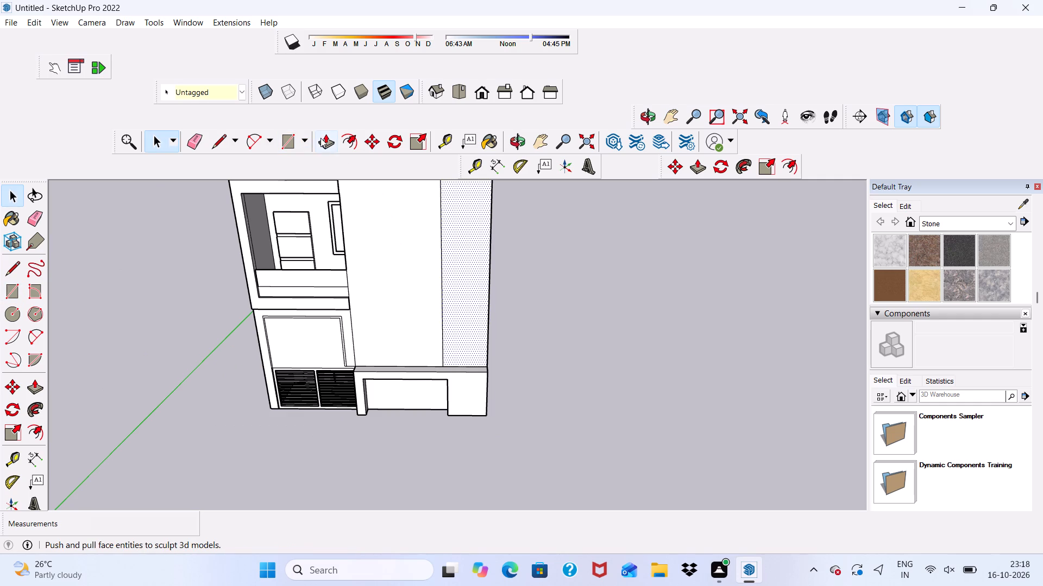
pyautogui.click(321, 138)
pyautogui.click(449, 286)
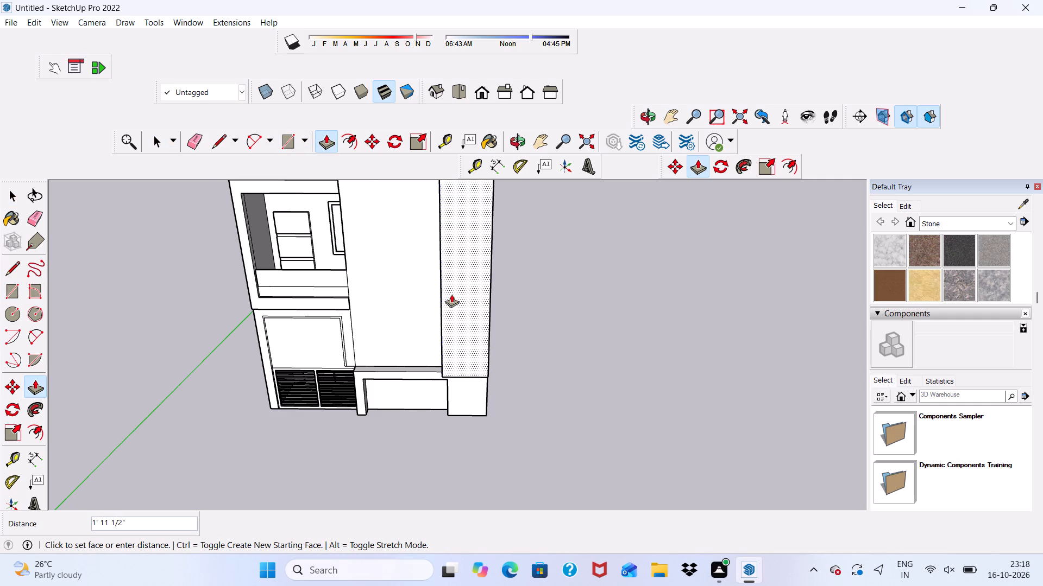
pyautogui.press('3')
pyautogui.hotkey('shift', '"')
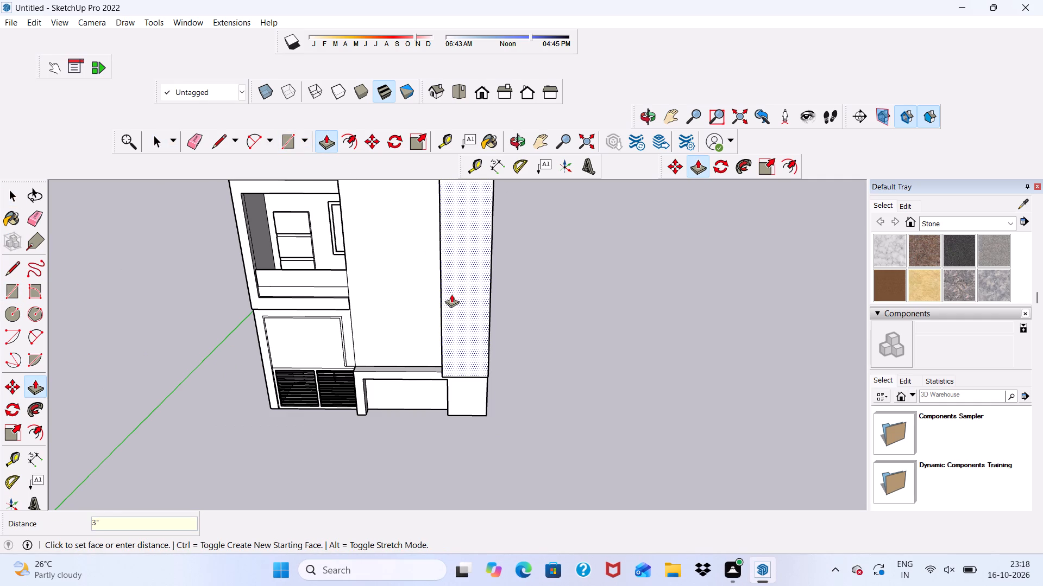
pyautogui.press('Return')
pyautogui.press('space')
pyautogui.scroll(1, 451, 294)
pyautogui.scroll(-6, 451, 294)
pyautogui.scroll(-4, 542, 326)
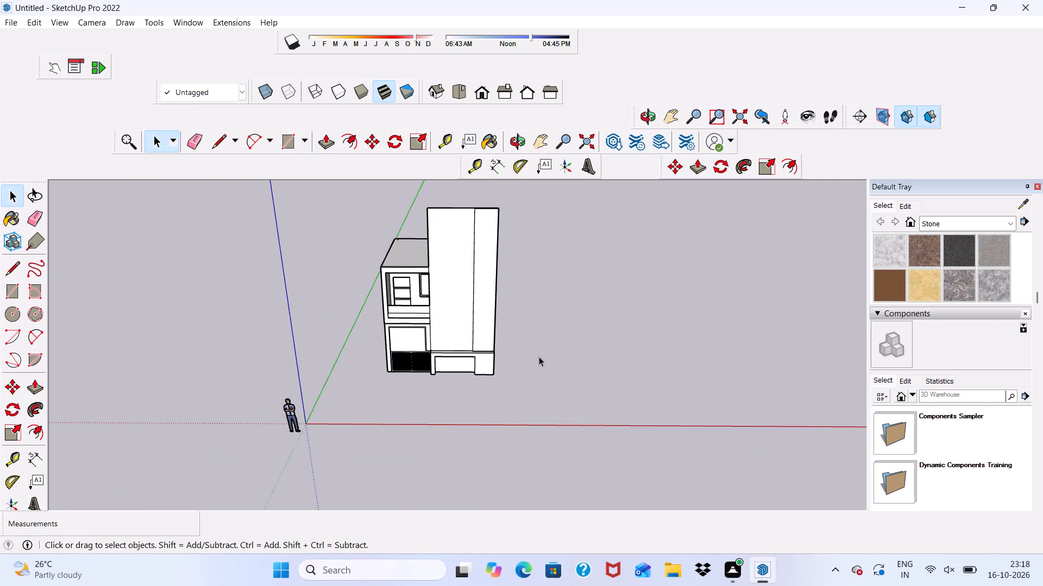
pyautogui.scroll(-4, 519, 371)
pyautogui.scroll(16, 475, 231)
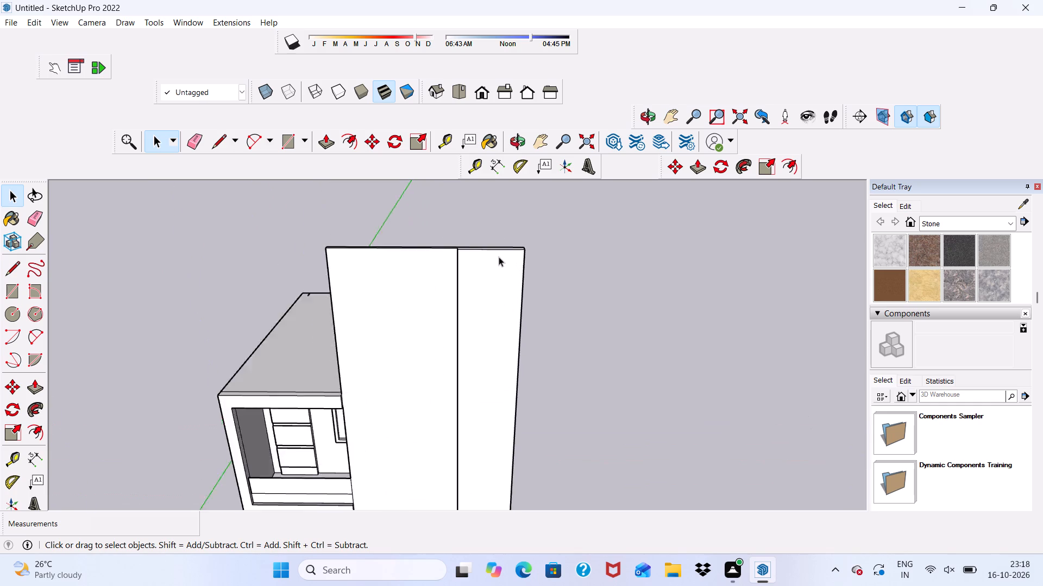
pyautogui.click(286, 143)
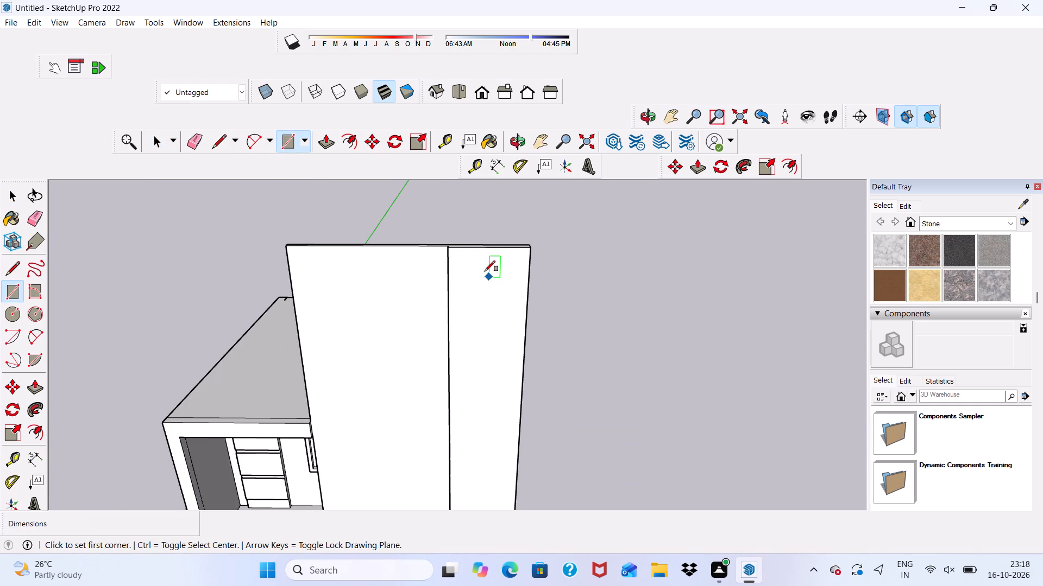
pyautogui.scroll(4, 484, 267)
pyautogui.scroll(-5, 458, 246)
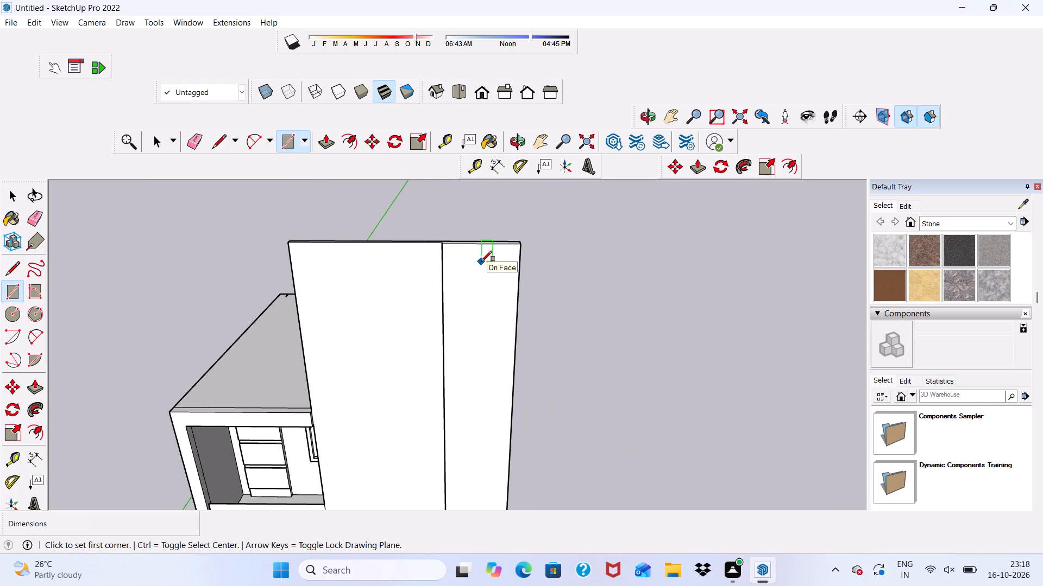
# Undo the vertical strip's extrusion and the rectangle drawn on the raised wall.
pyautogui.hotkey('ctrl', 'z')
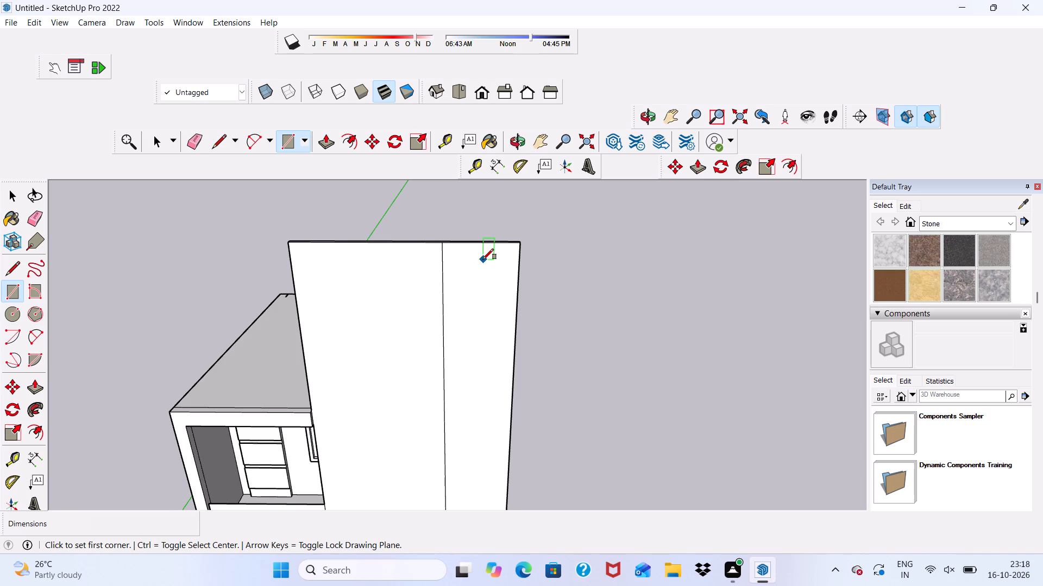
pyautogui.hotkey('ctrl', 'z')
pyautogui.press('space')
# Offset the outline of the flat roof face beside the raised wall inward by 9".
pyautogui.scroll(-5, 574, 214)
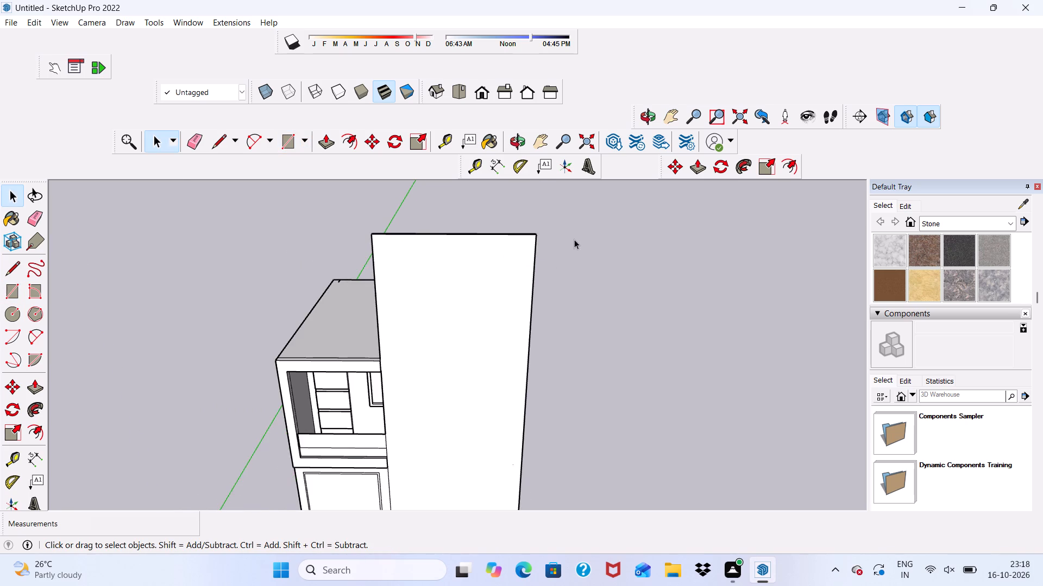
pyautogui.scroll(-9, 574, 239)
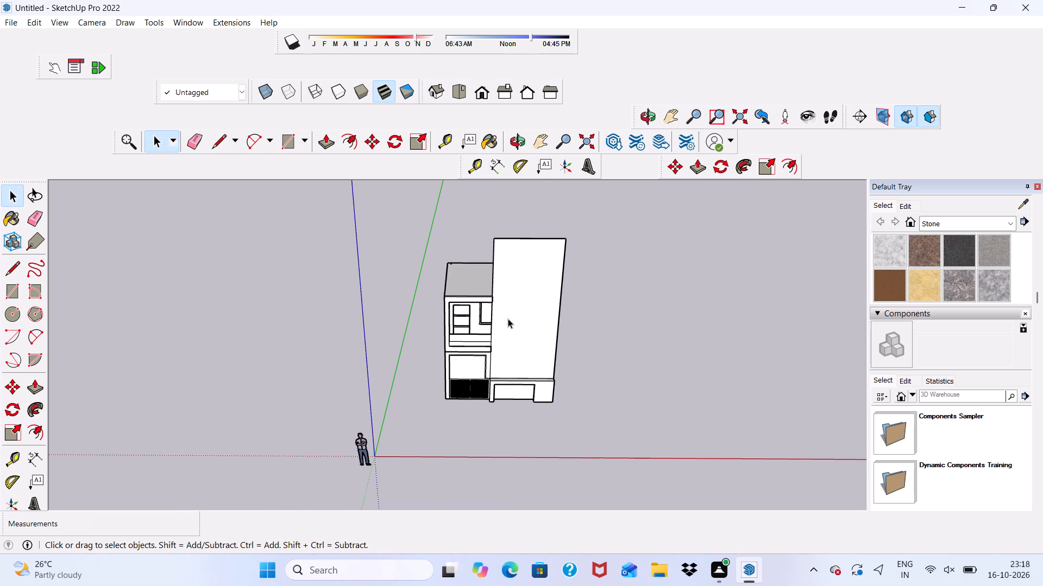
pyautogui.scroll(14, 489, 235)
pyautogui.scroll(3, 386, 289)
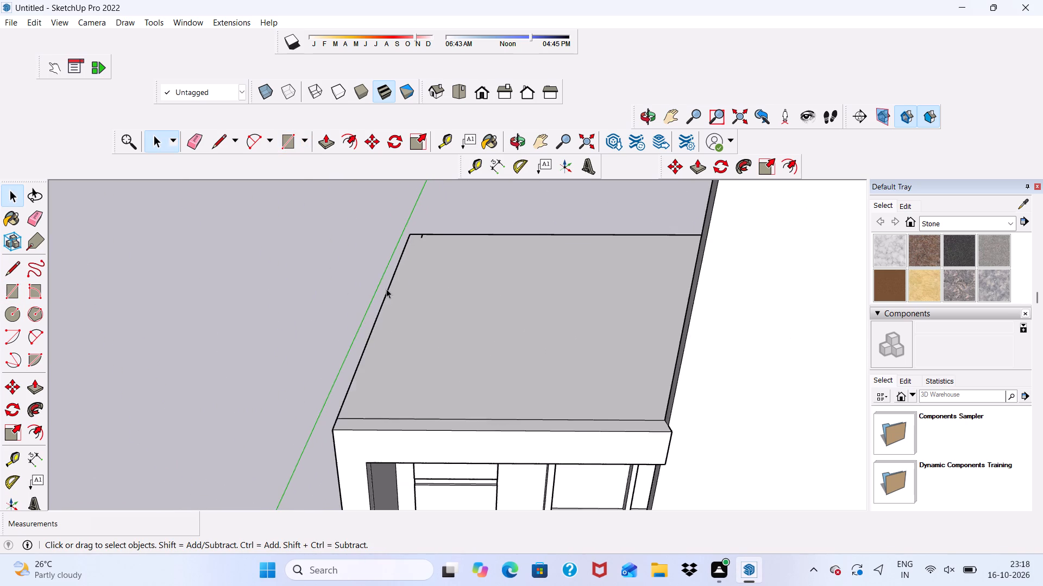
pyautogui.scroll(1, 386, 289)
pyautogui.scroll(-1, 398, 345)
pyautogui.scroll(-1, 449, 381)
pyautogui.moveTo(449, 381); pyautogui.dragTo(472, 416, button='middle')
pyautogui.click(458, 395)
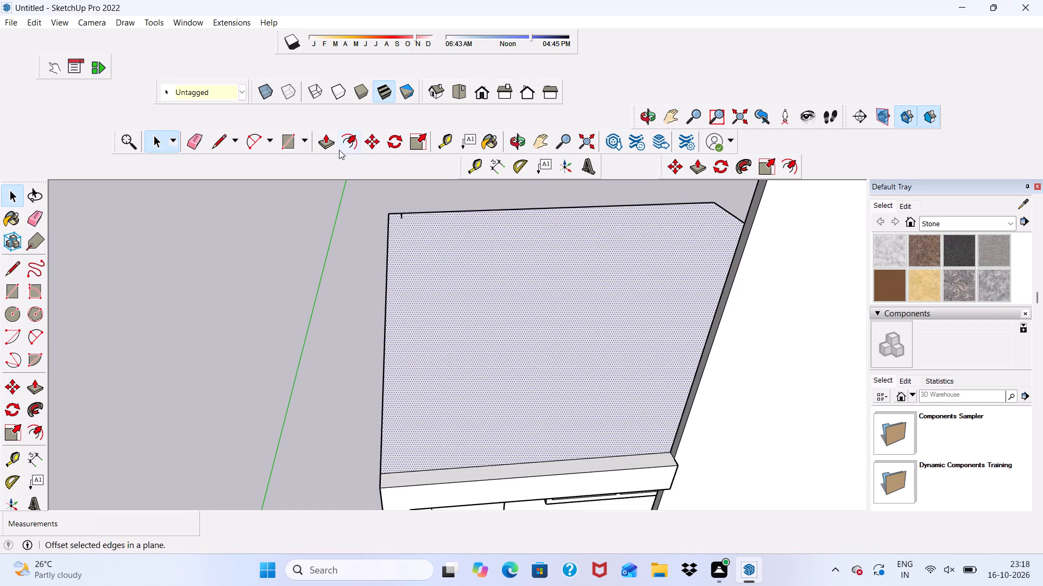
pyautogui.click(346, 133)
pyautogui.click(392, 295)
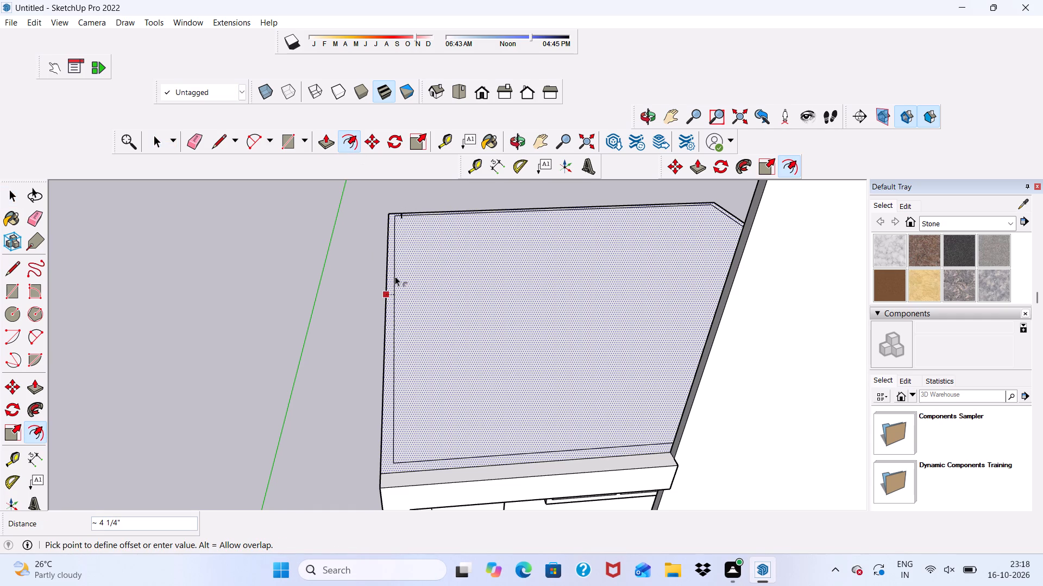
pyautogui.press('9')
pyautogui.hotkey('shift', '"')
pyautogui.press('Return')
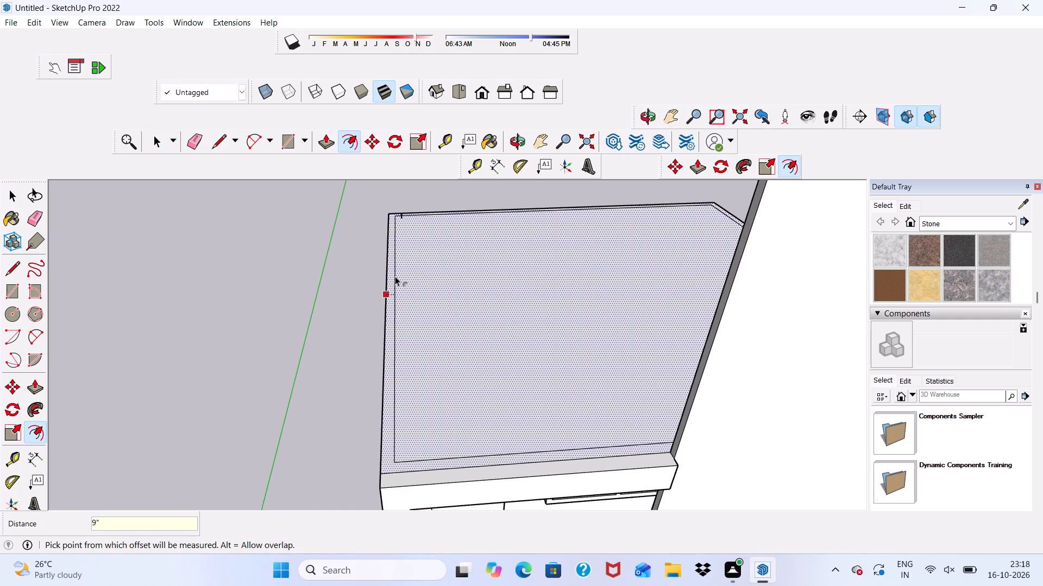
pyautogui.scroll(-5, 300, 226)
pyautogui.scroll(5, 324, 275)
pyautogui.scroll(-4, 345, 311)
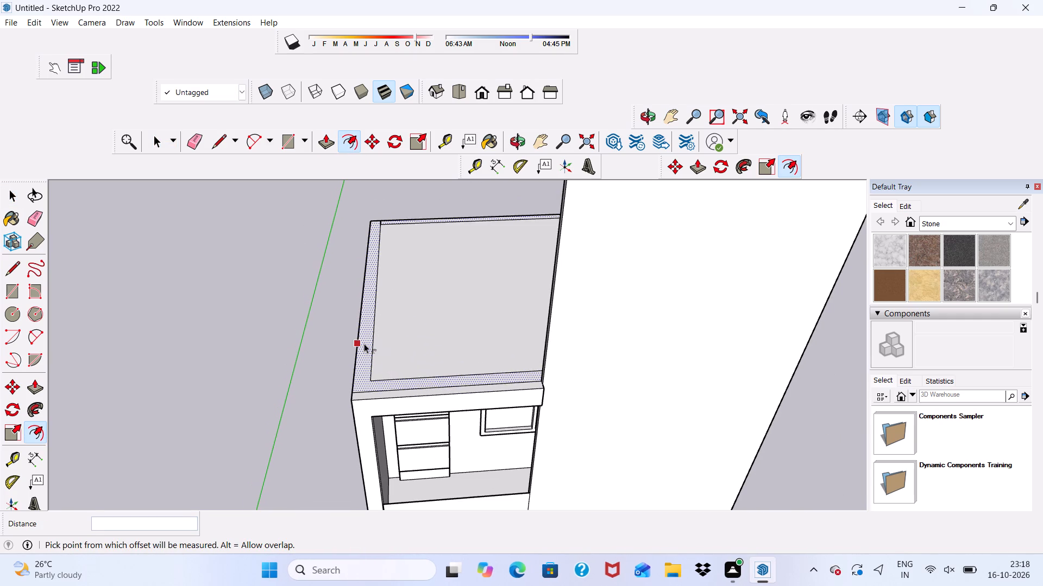
# Undo the roof outline offset and offset the same roof face inward by 9" again.
pyautogui.hotkey('ctrl', 'z')
pyautogui.keyDown('ctrl'); pyautogui.scroll(2, 377, 340); pyautogui.keyUp('ctrl')
pyautogui.click(366, 337)
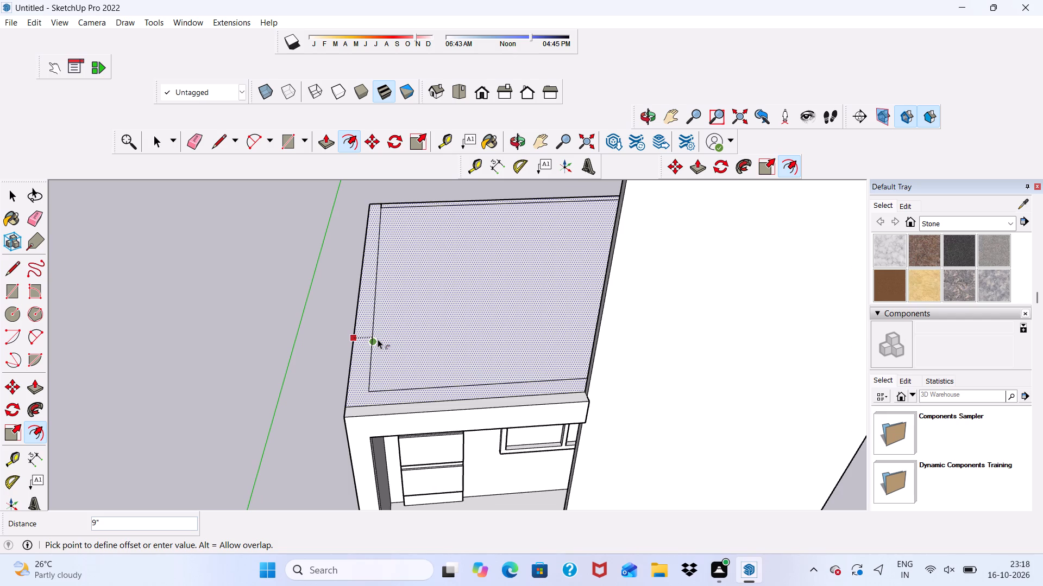
pyautogui.press('9')
pyautogui.hotkey('shift', '"')
pyautogui.press('Return')
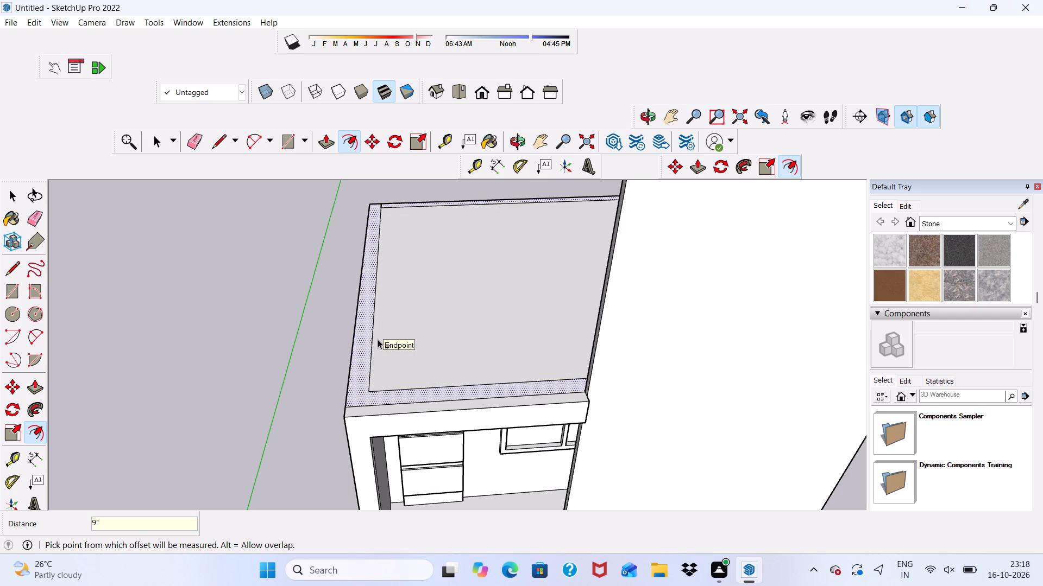
pyautogui.scroll(4, 378, 339)
pyautogui.press('space')
pyautogui.click(272, 309)
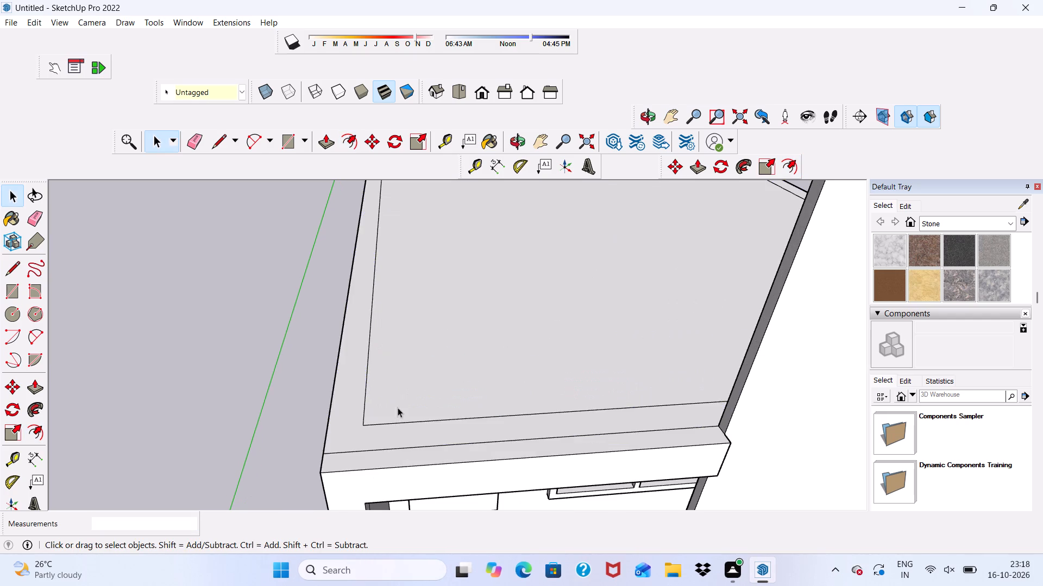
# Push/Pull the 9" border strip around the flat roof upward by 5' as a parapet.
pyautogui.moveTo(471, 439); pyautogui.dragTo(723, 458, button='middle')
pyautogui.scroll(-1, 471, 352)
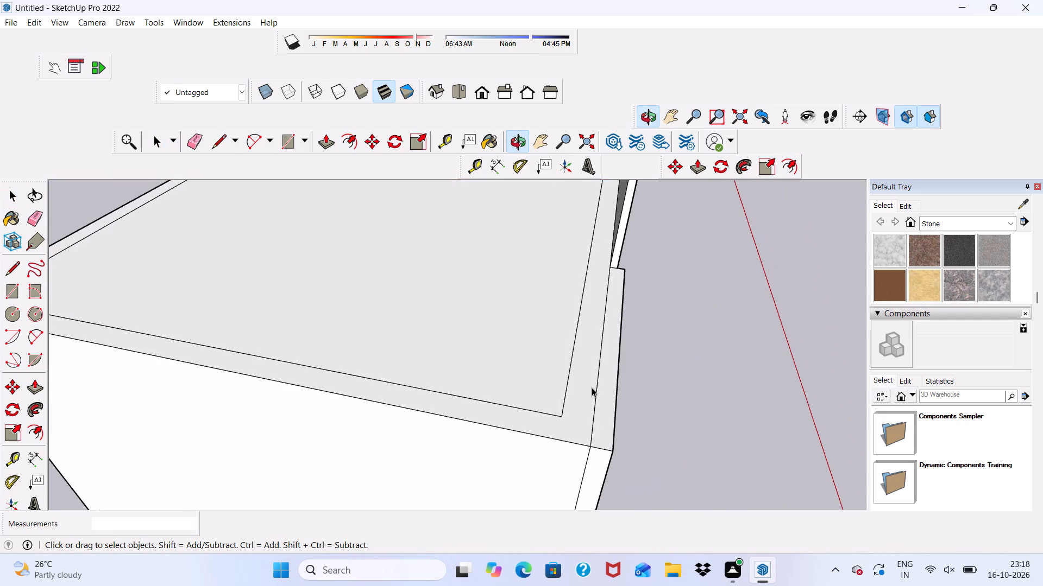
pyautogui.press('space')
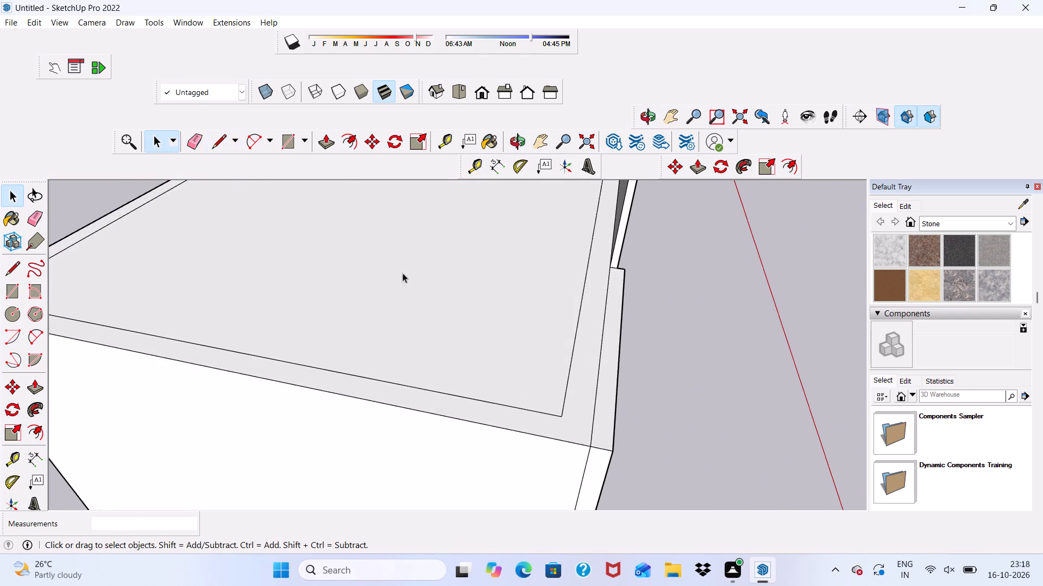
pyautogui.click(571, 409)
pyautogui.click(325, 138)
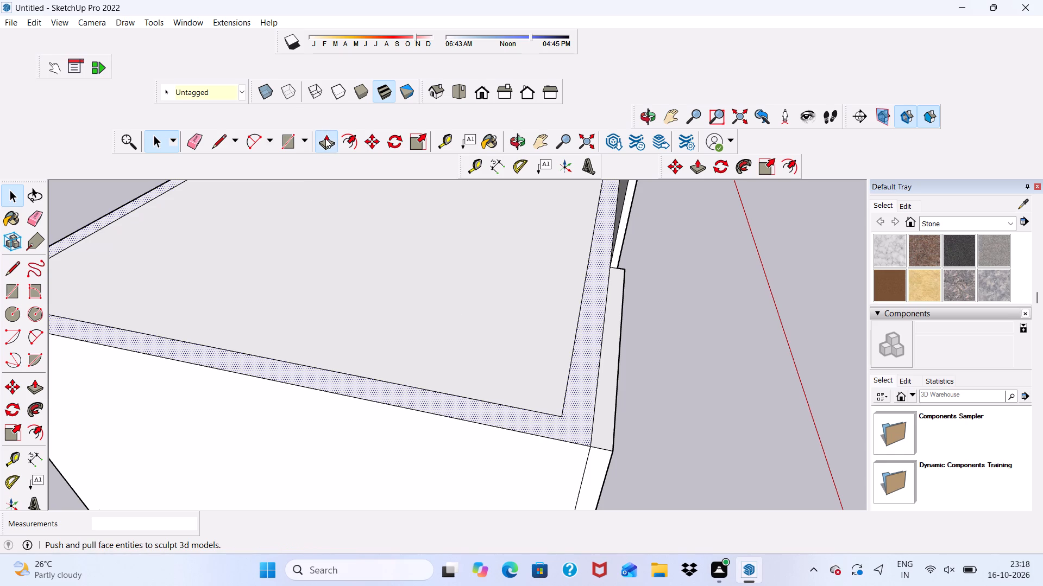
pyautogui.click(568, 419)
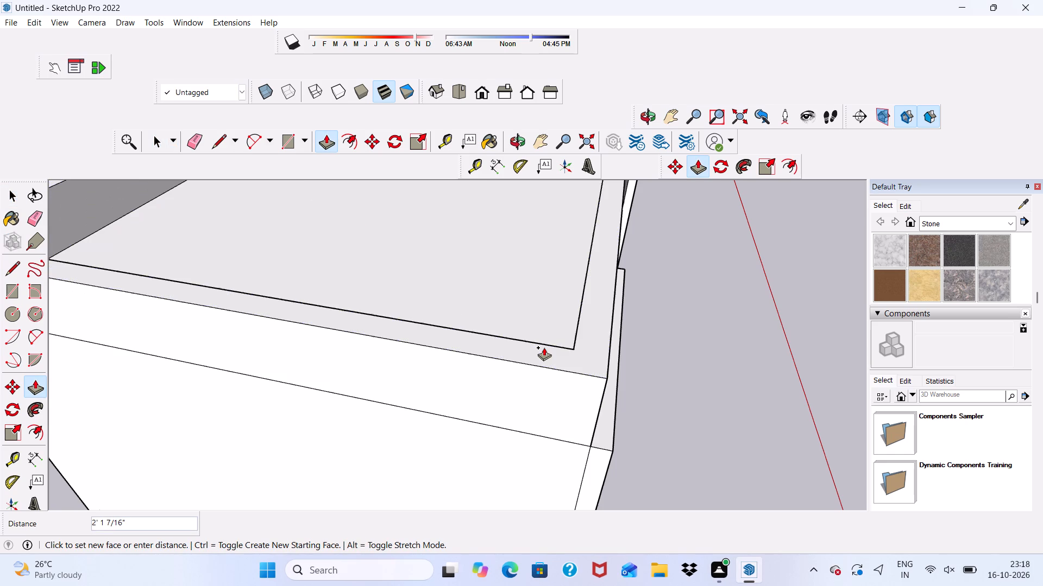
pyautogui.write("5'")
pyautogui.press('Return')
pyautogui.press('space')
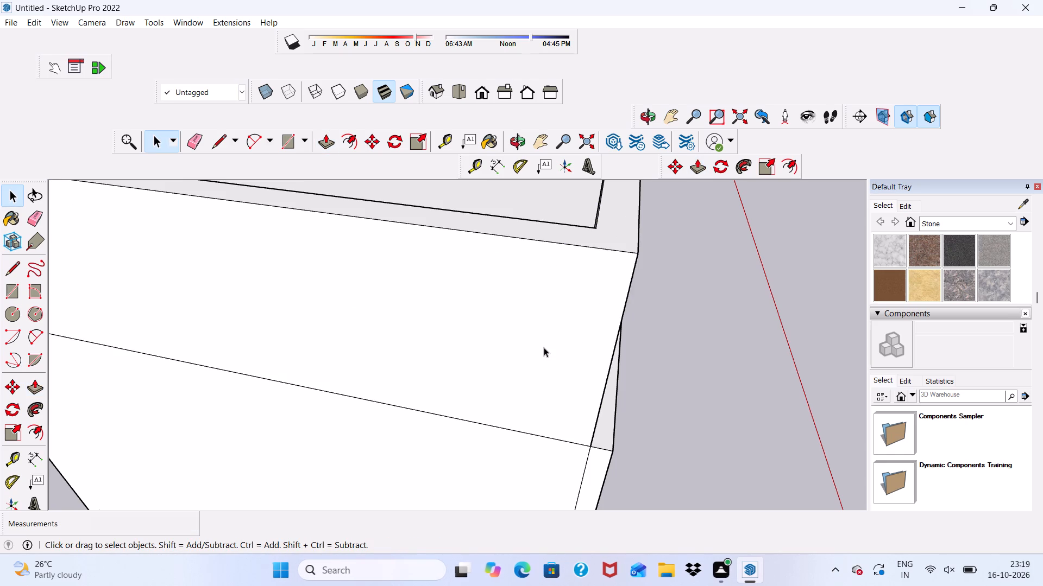
# Undo the parapet extrusion and Push/Pull the same roof border strip upward by 3'.
pyautogui.scroll(-5, 556, 380)
pyautogui.moveTo(576, 415); pyautogui.dragTo(366, 332, button='middle')
pyautogui.scroll(-7, 366, 330)
pyautogui.moveTo(435, 309); pyautogui.dragTo(435, 308, button='middle')
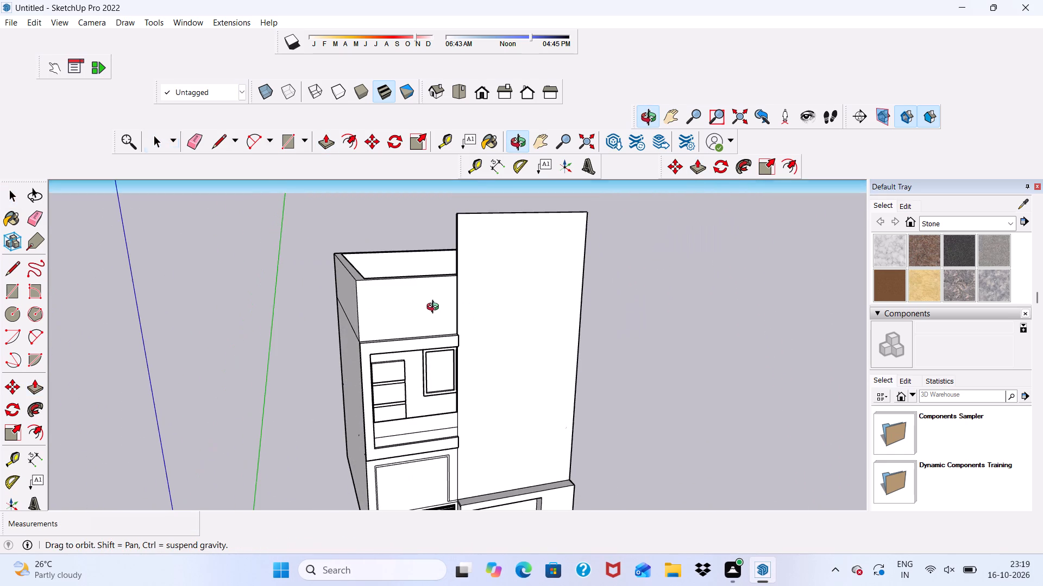
pyautogui.moveTo(435, 308); pyautogui.dragTo(371, 257, button='middle')
pyautogui.scroll(5, 370, 257)
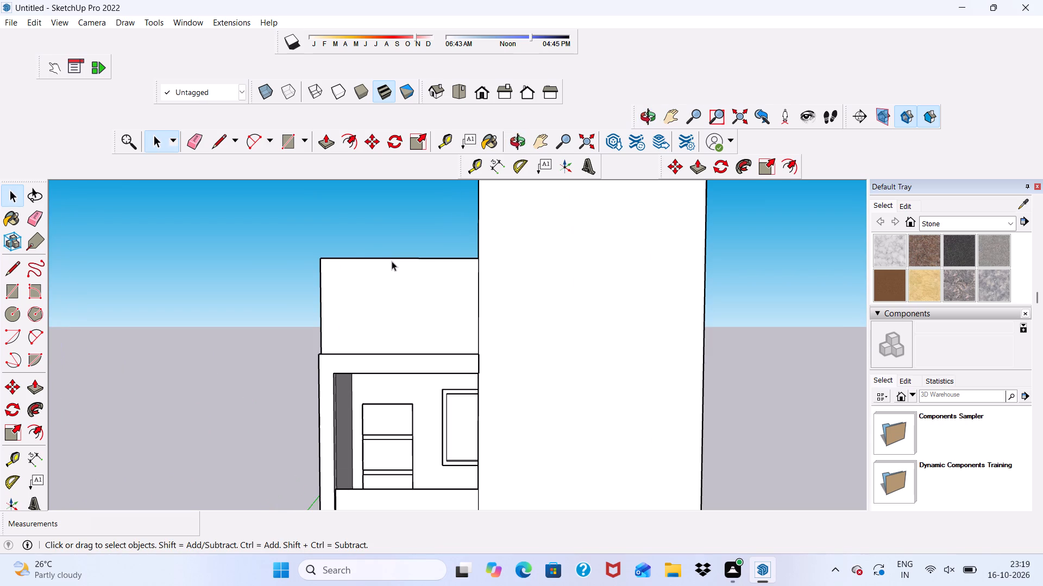
pyautogui.hotkey('ctrl', 'z')
pyautogui.keyDown('ctrl'); pyautogui.moveTo(392, 261); pyautogui.dragTo(396, 266); pyautogui.keyUp('ctrl')
pyautogui.scroll(-4, 392, 261)
pyautogui.moveTo(400, 283); pyautogui.dragTo(381, 415, button='middle')
pyautogui.scroll(8, 367, 378)
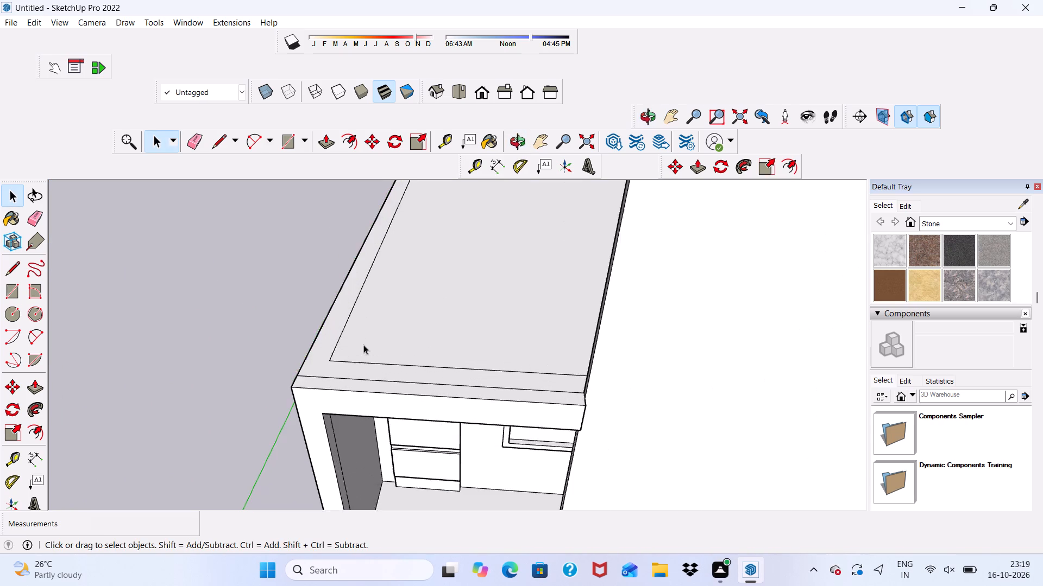
pyautogui.scroll(5, 363, 345)
pyautogui.click(326, 365)
pyautogui.click(318, 141)
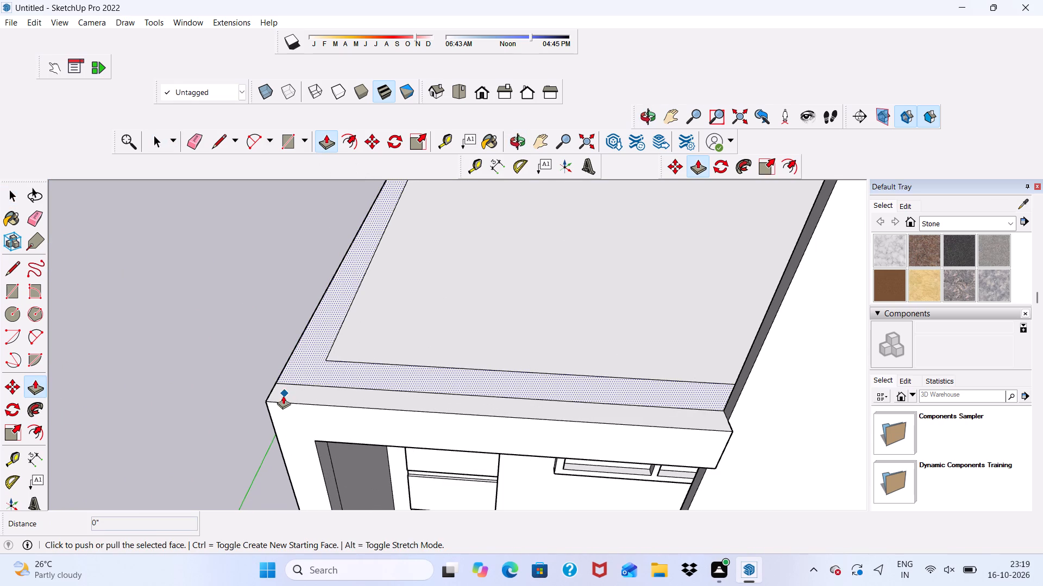
pyautogui.click(303, 359)
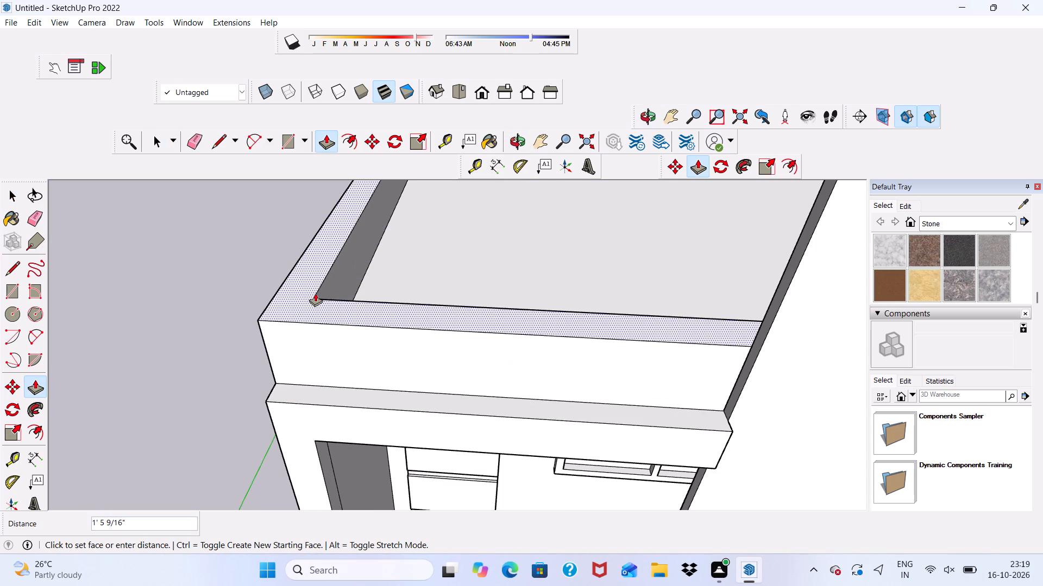
pyautogui.write("3'")
pyautogui.press('Return')
pyautogui.press('space')
# Draw a wide horizontal rectangle about 7" high on the parapet's front face, near its outer corner and below the top edge.
pyautogui.scroll(-2, 316, 297)
pyautogui.moveTo(355, 342); pyautogui.dragTo(402, 232, button='middle')
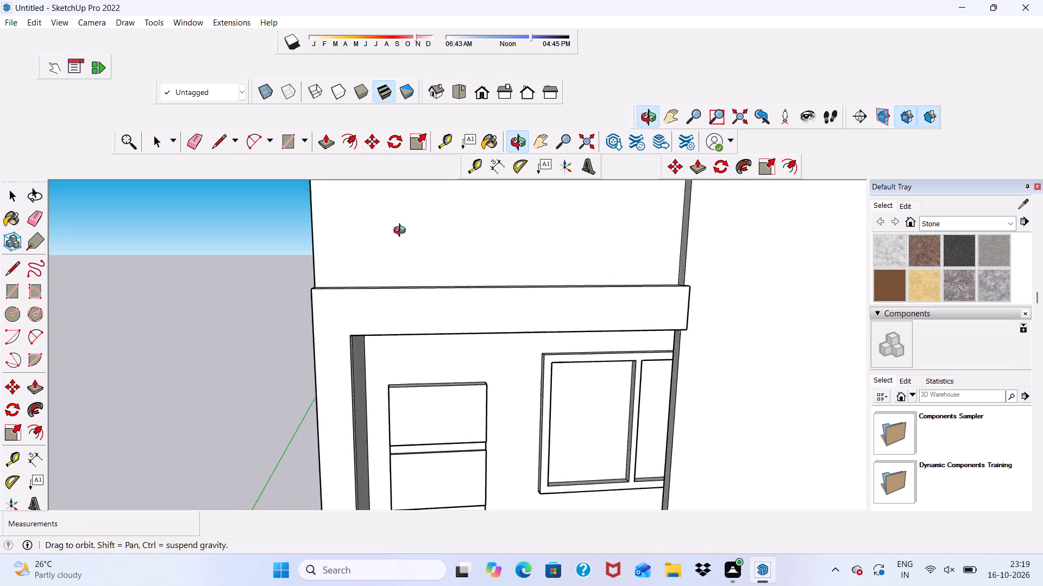
pyautogui.moveTo(402, 232); pyautogui.dragTo(407, 220, button='middle')
pyautogui.scroll(-9, 399, 248)
pyautogui.moveTo(432, 262); pyautogui.dragTo(392, 268, button='middle')
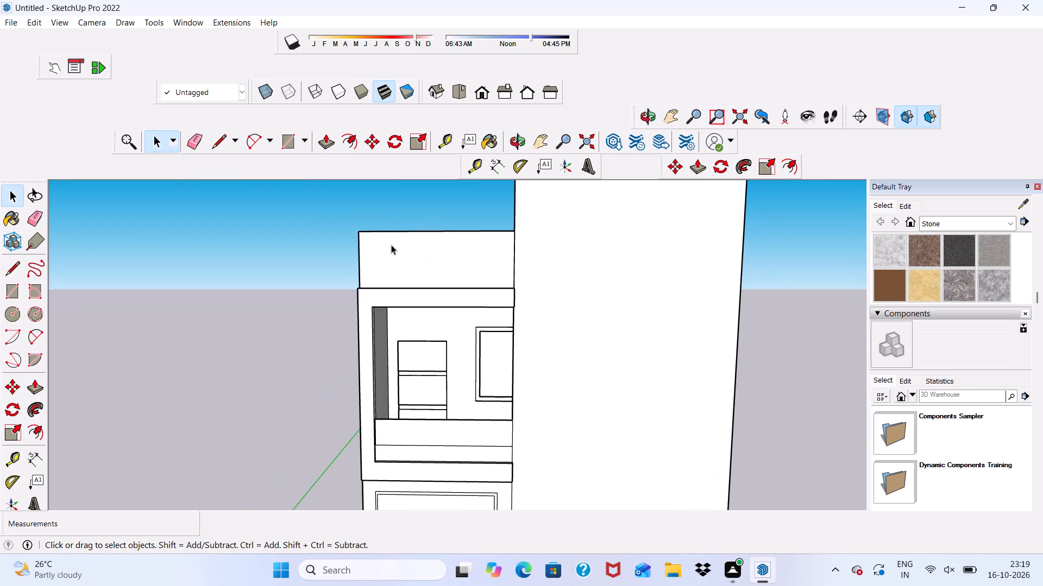
pyautogui.scroll(3, 360, 124)
pyautogui.click(282, 140)
pyautogui.scroll(10, 361, 233)
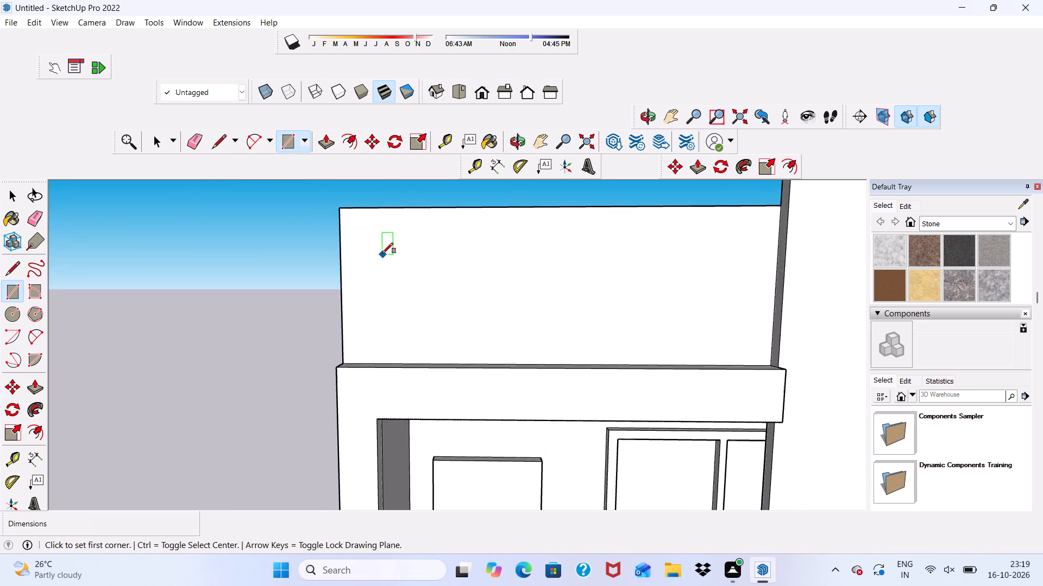
pyautogui.scroll(1, 382, 250)
pyautogui.click(382, 245)
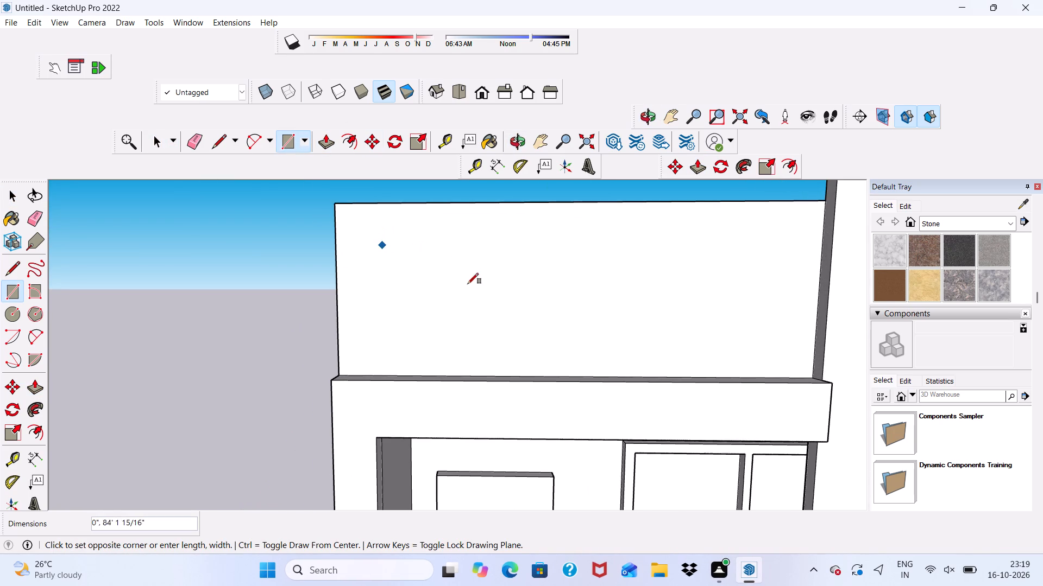
pyautogui.click(534, 280)
pyautogui.scroll(2, 495, 243)
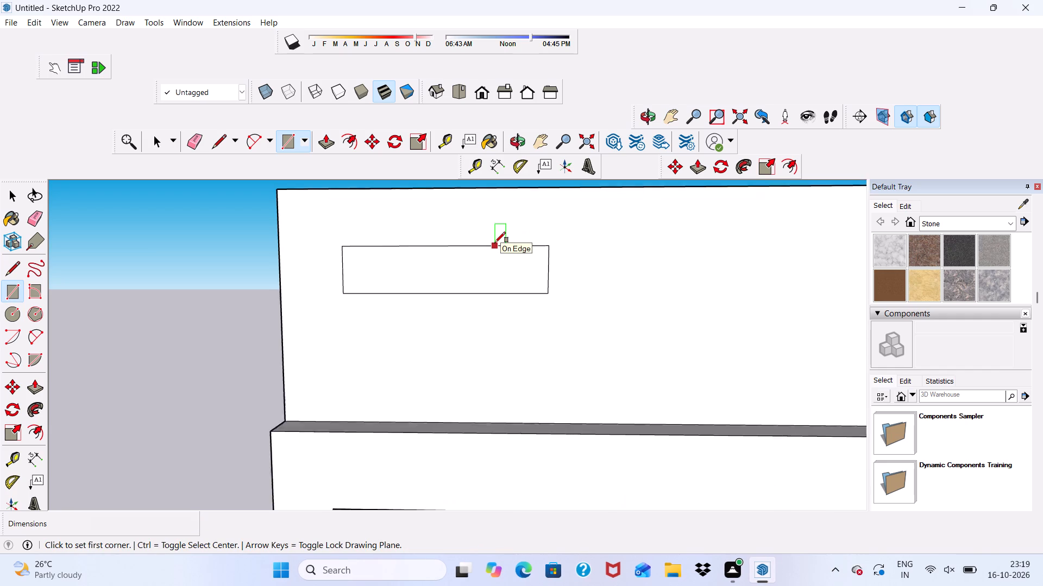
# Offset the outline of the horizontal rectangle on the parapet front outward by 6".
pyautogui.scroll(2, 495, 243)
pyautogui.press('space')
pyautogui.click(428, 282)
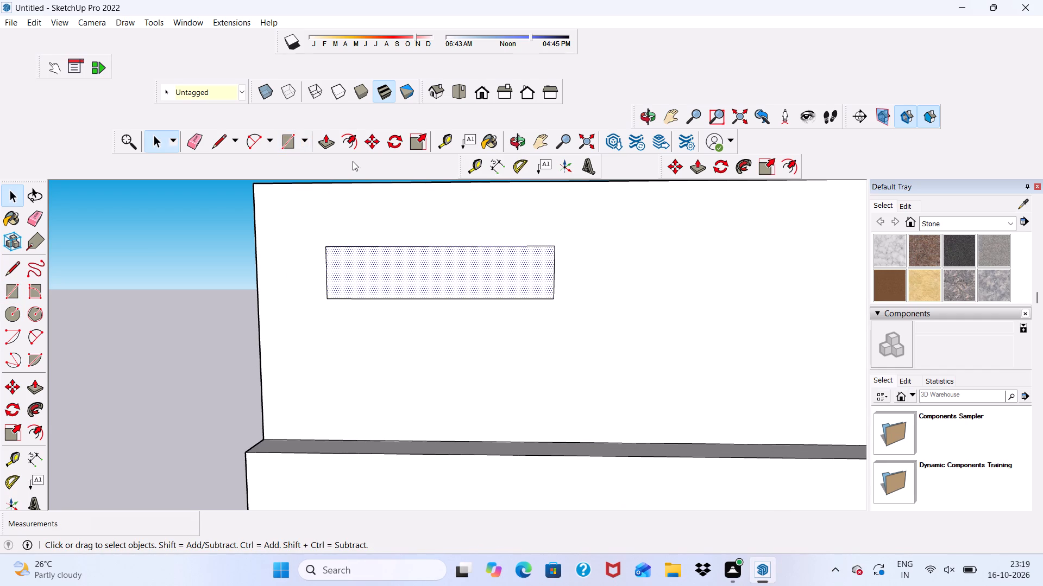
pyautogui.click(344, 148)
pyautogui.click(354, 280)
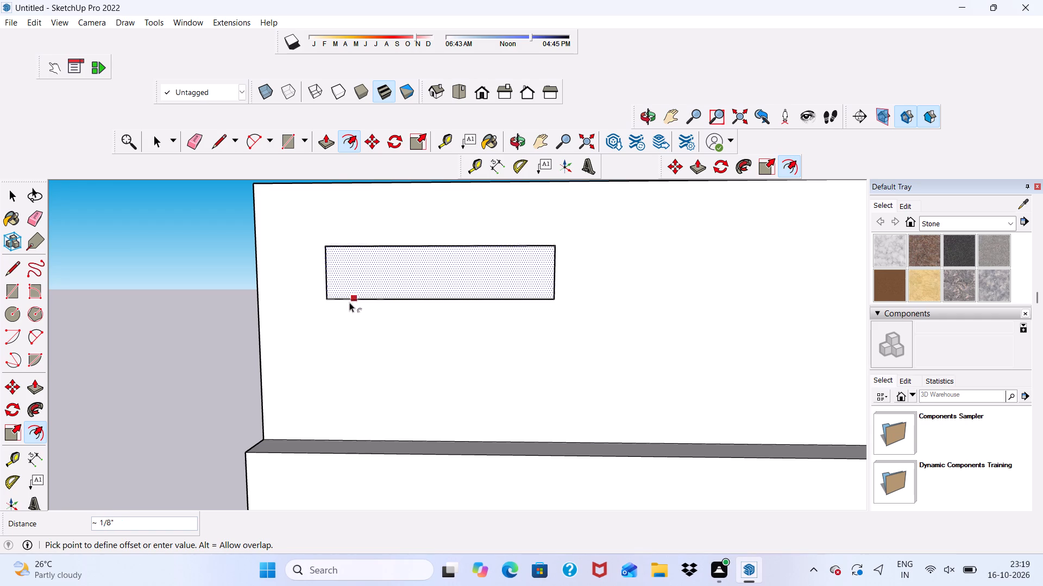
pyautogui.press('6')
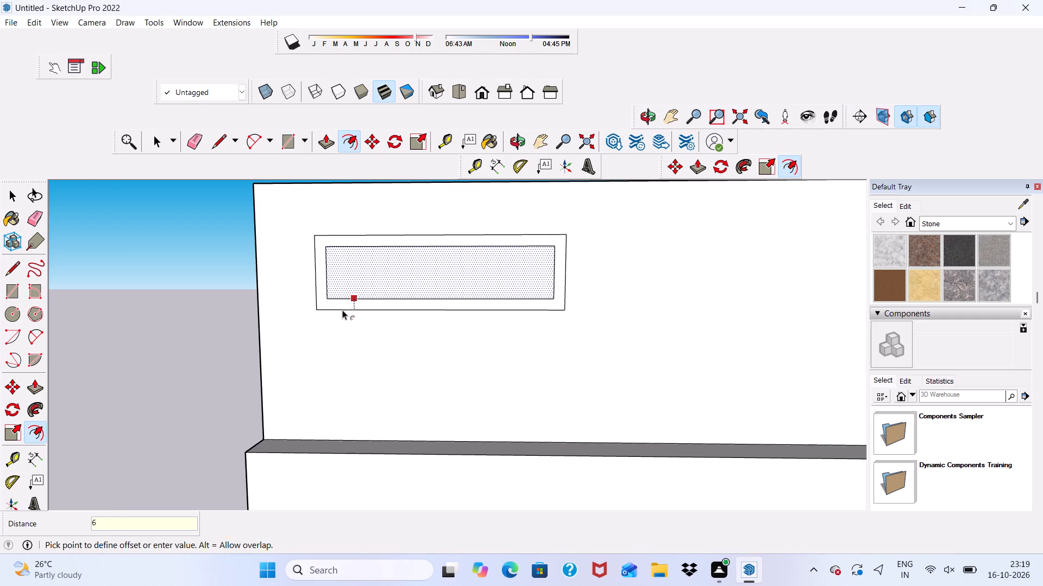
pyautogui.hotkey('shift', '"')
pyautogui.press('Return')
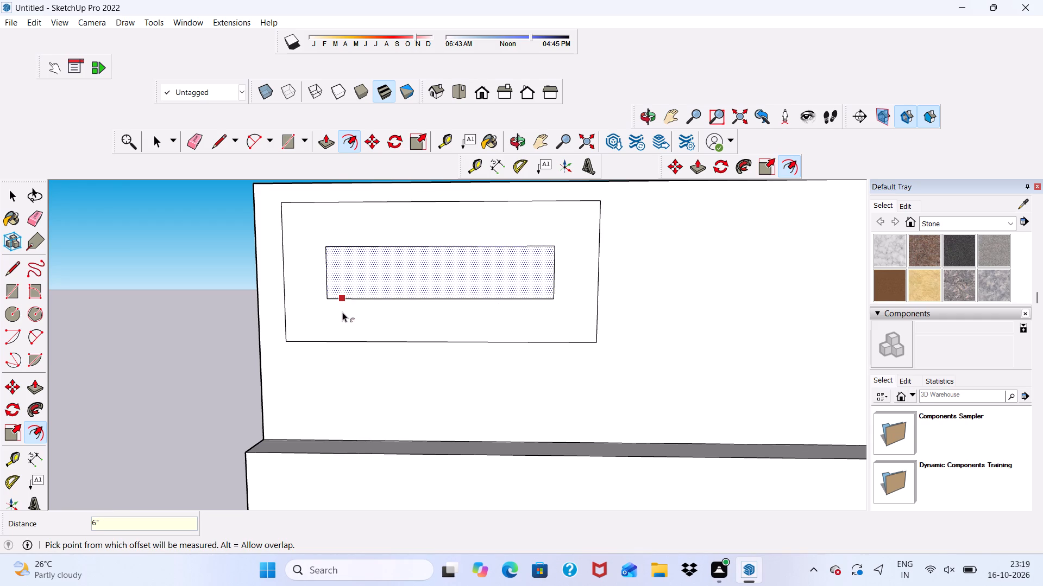
# Undo the rectangle's offset and offset its outline outward by 3" instead.
pyautogui.hotkey('ctrl', 'z')
pyautogui.click(345, 295)
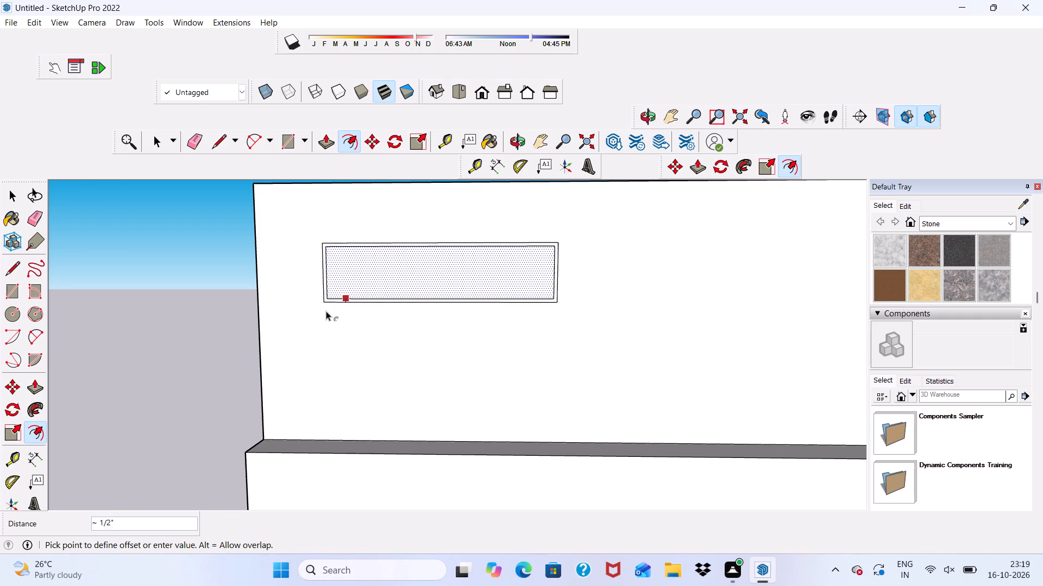
pyautogui.press('3')
pyautogui.hotkey('shift', '"')
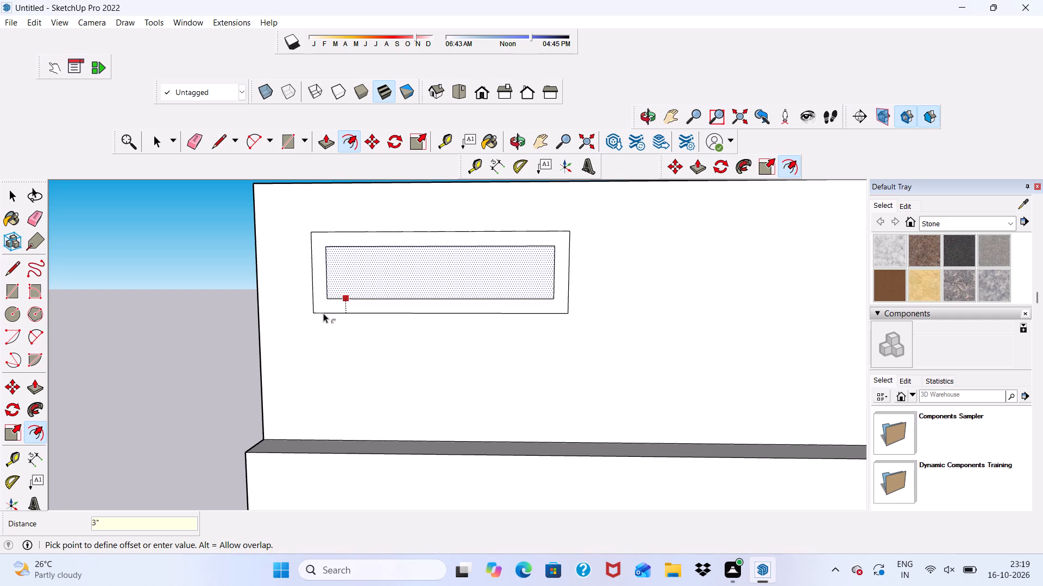
pyautogui.press('Return')
pyautogui.press('space')
# Push/Pull the border frame around the parapet rectangle outward by 3".
pyautogui.scroll(1, 300, 252)
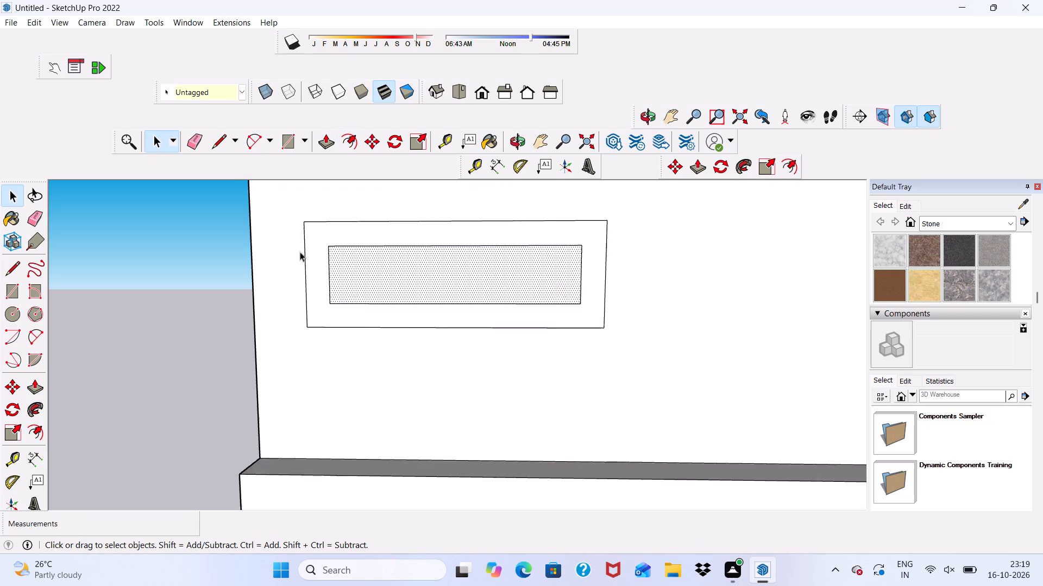
pyautogui.scroll(1, 300, 252)
pyautogui.doubleClick(323, 249)
pyautogui.click(84, 277)
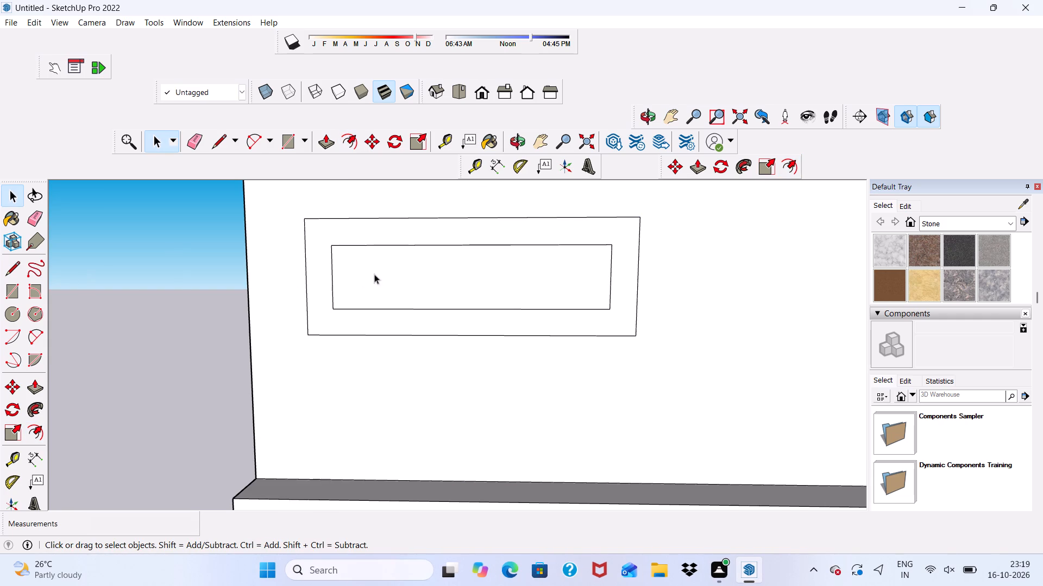
pyautogui.click(319, 146)
pyautogui.click(315, 260)
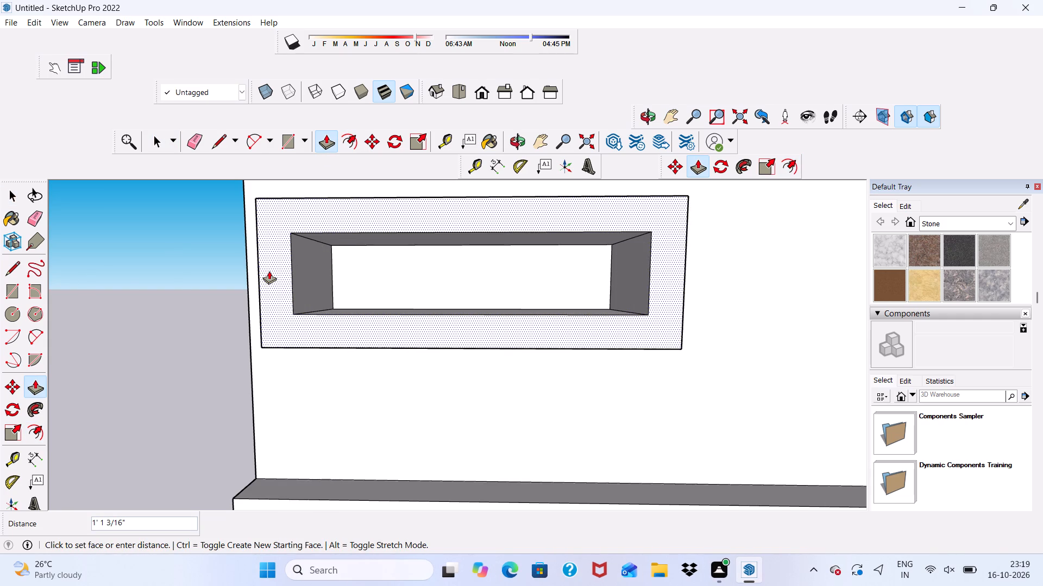
pyautogui.press('3')
pyautogui.hotkey('shift', '"')
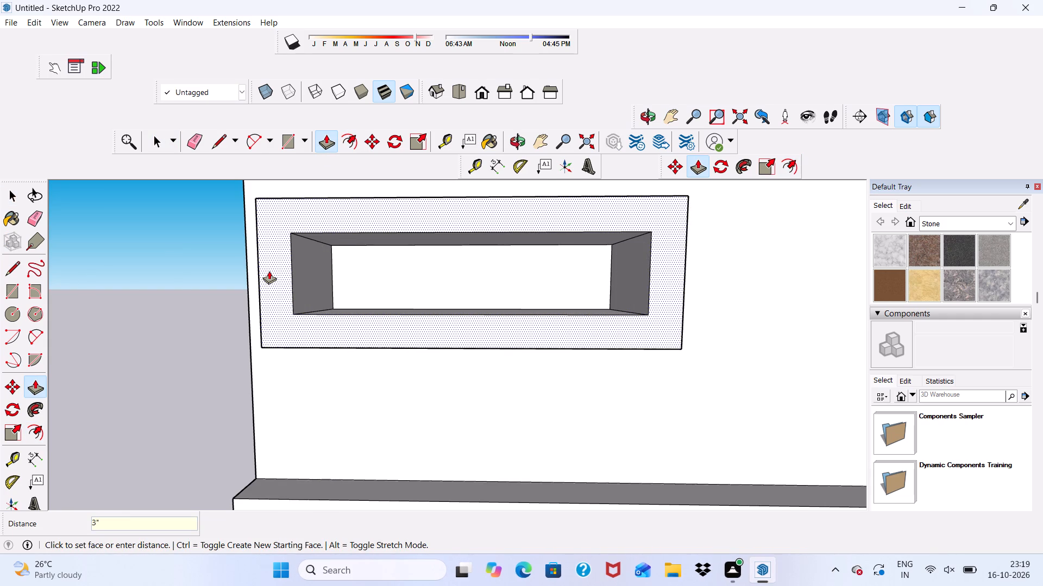
pyautogui.press('Return')
pyautogui.press('space')
# Push/Pull the face inside the frame back through the full parapet thickness to cut an opening.
pyautogui.scroll(-7, 307, 285)
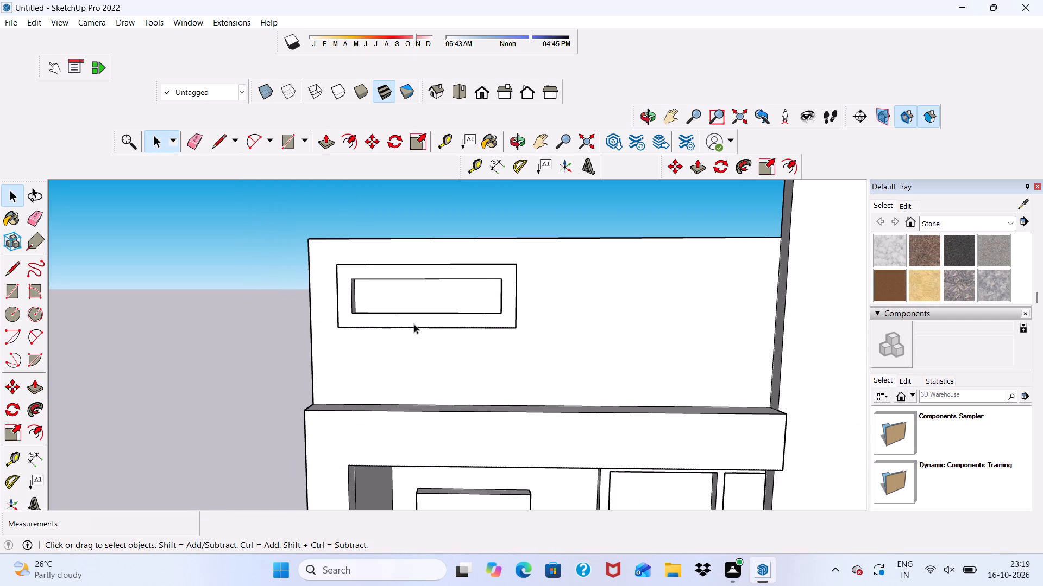
pyautogui.moveTo(414, 324); pyautogui.dragTo(378, 384, button='middle')
pyautogui.scroll(5, 389, 332)
pyautogui.click(396, 317)
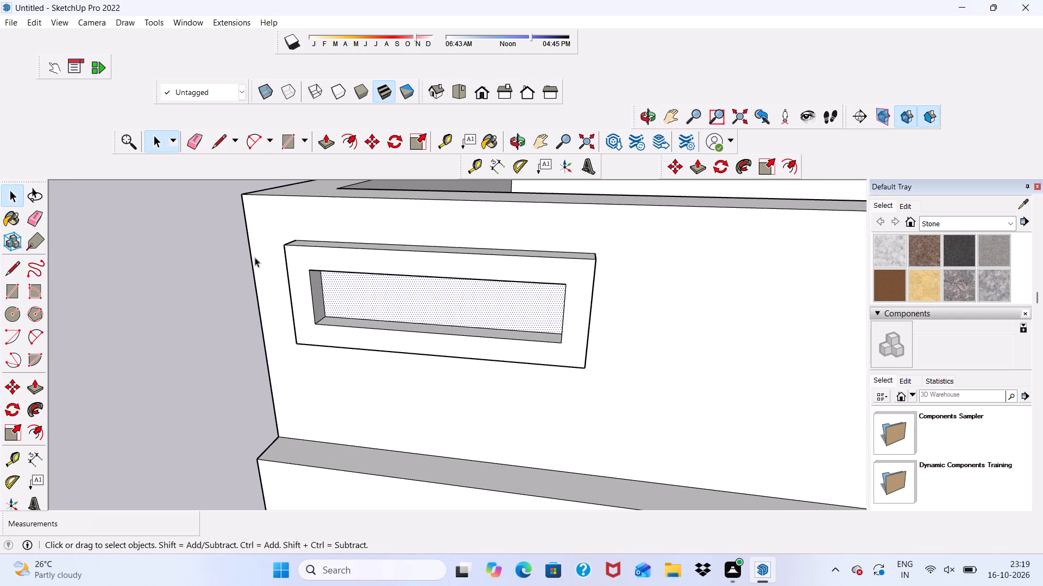
pyautogui.click(325, 147)
pyautogui.scroll(-5, 334, 214)
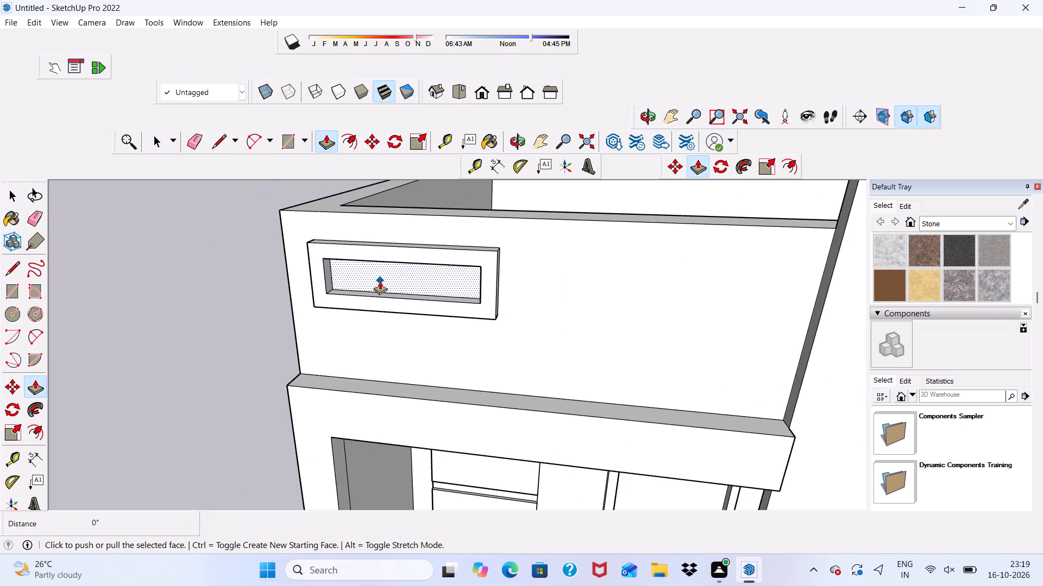
pyautogui.scroll(1, 382, 276)
pyautogui.click(382, 276)
pyautogui.moveTo(431, 199); pyautogui.dragTo(368, 314, button='middle')
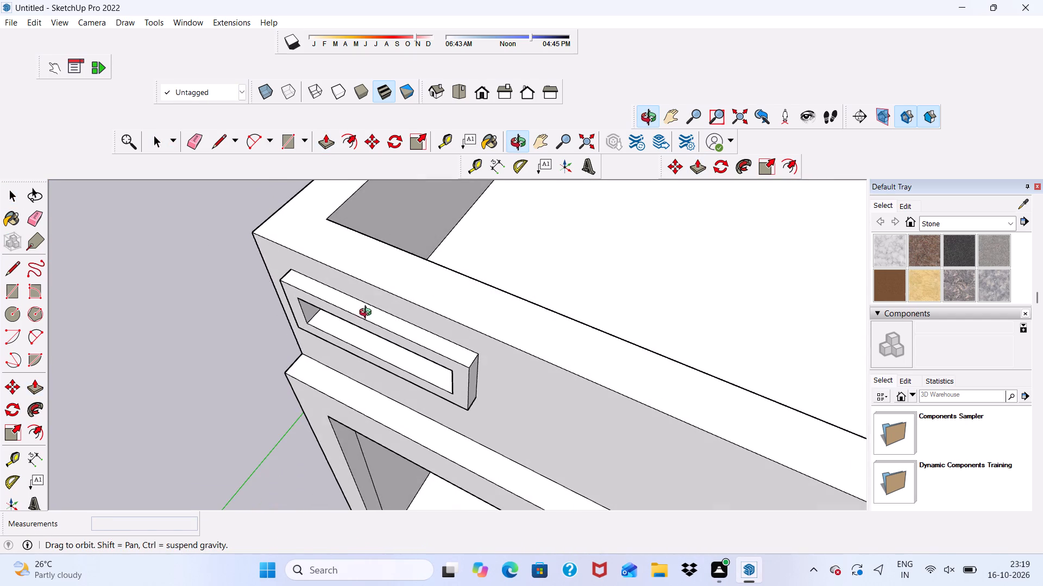
pyautogui.moveTo(368, 314); pyautogui.dragTo(367, 314, button='middle')
pyautogui.scroll(1, 403, 262)
pyautogui.click(432, 260)
pyautogui.scroll(1, 432, 260)
pyautogui.scroll(-3, 431, 265)
pyautogui.moveTo(425, 272); pyautogui.dragTo(463, 194, button='middle')
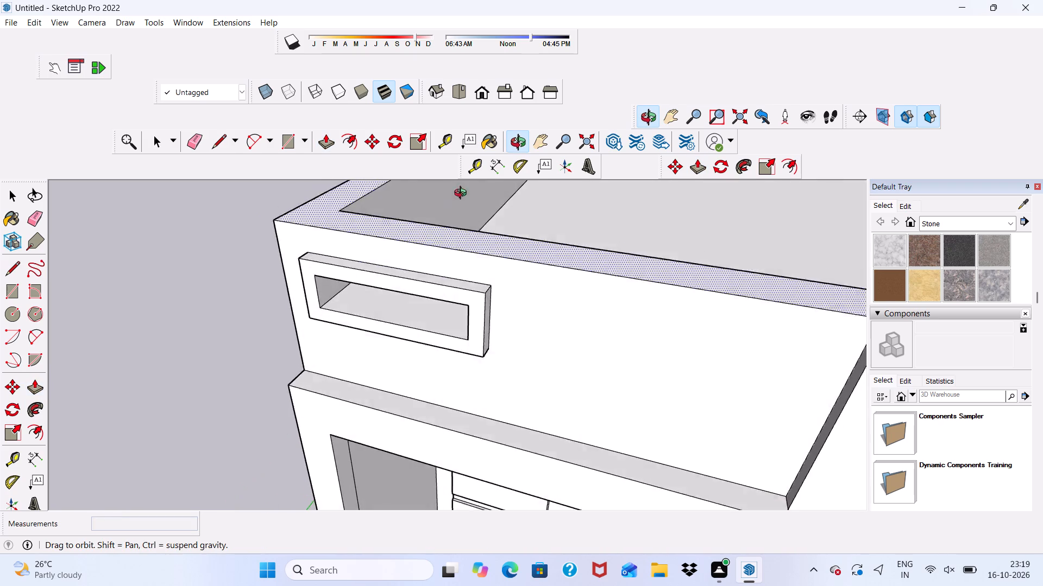
pyautogui.moveTo(463, 194); pyautogui.dragTo(485, 171, button='middle')
pyautogui.press('space')
# Draw a vertical strip about 5" wide and 3' high from the parapet front's top edge to its base, beside the framed opening, and select its face.
pyautogui.scroll(-4, 424, 305)
pyautogui.moveTo(404, 372); pyautogui.dragTo(451, 262, button='middle')
pyautogui.scroll(1, 305, 176)
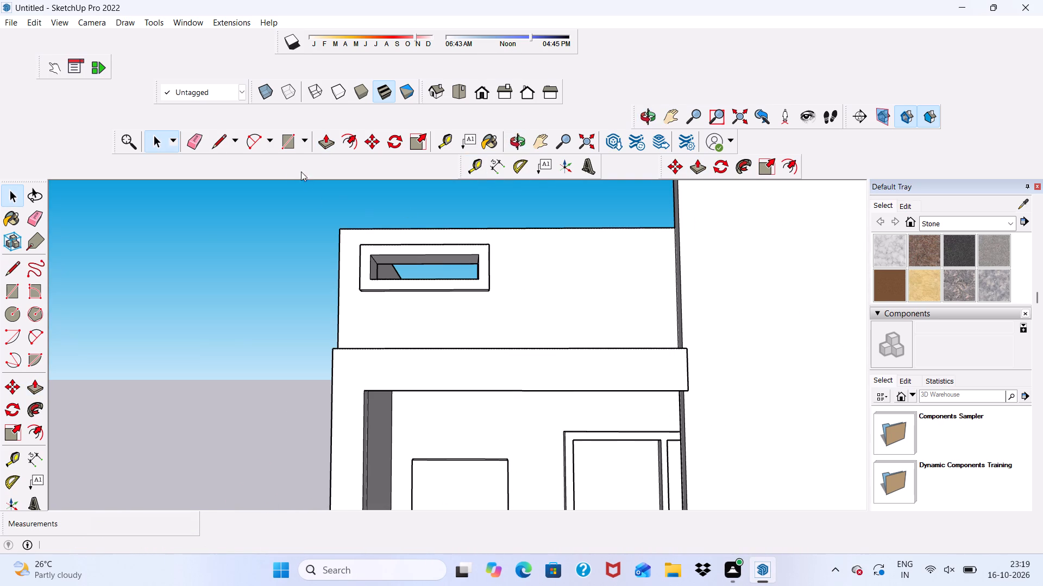
pyautogui.scroll(1, 301, 171)
pyautogui.click(284, 145)
pyautogui.scroll(5, 480, 302)
pyautogui.scroll(-3, 493, 244)
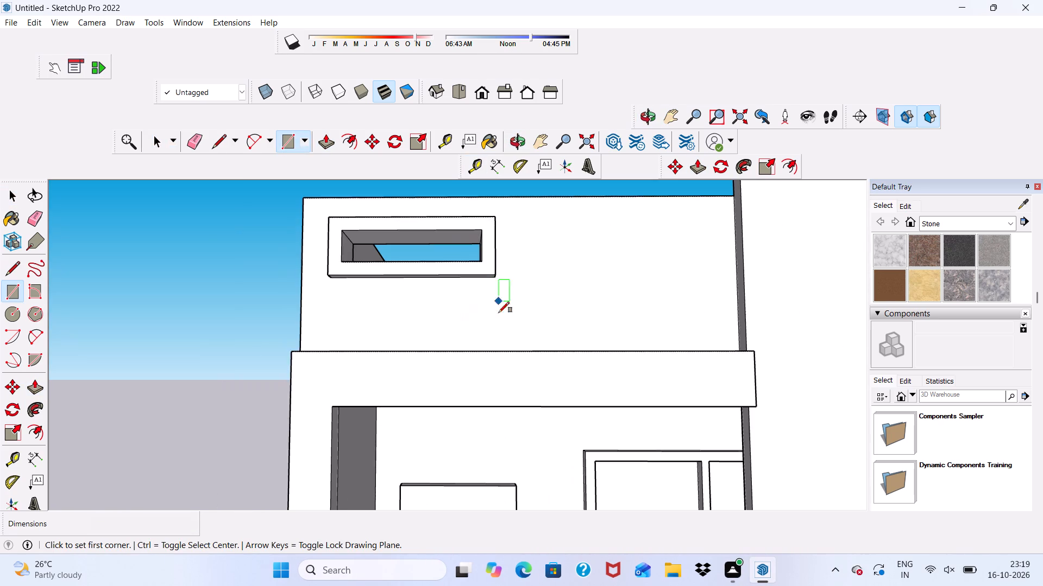
pyautogui.scroll(-6, 499, 313)
pyautogui.moveTo(495, 313); pyautogui.dragTo(492, 406, button='middle')
pyautogui.scroll(4, 489, 273)
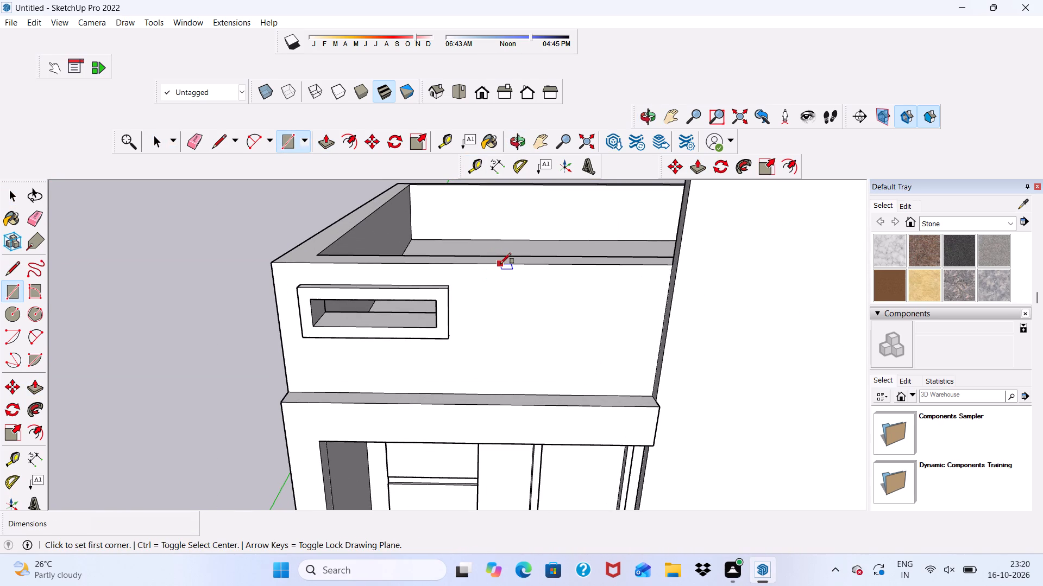
pyautogui.click(502, 264)
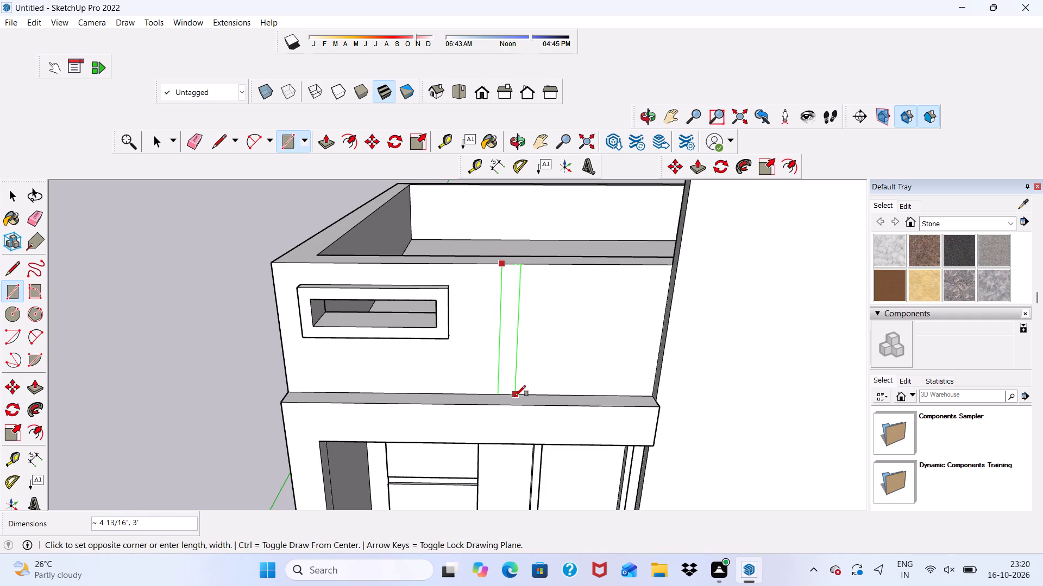
pyautogui.click(515, 396)
pyautogui.press('space')
pyautogui.click(505, 336)
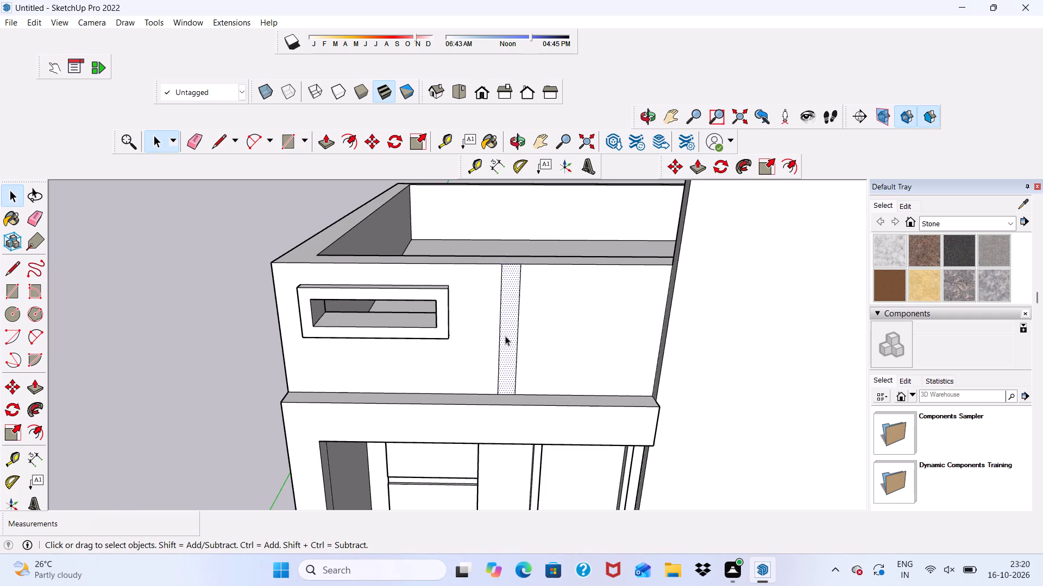
# Copy the vertical strip twice across the parapet front toward the tall wall, spacing the copies about 10" apart.
pyautogui.click(505, 336)
pyautogui.click(374, 142)
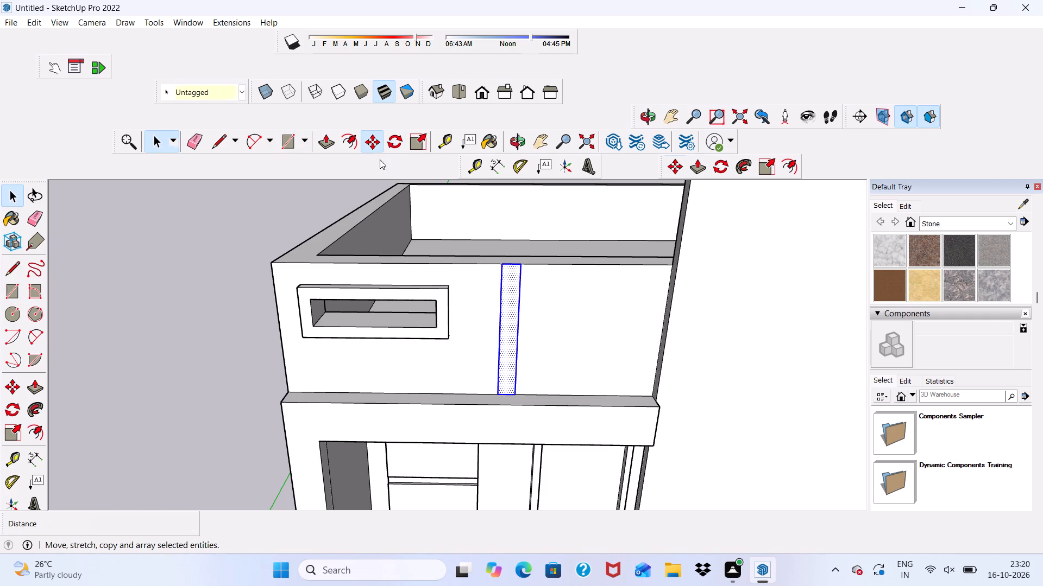
pyautogui.click(505, 339)
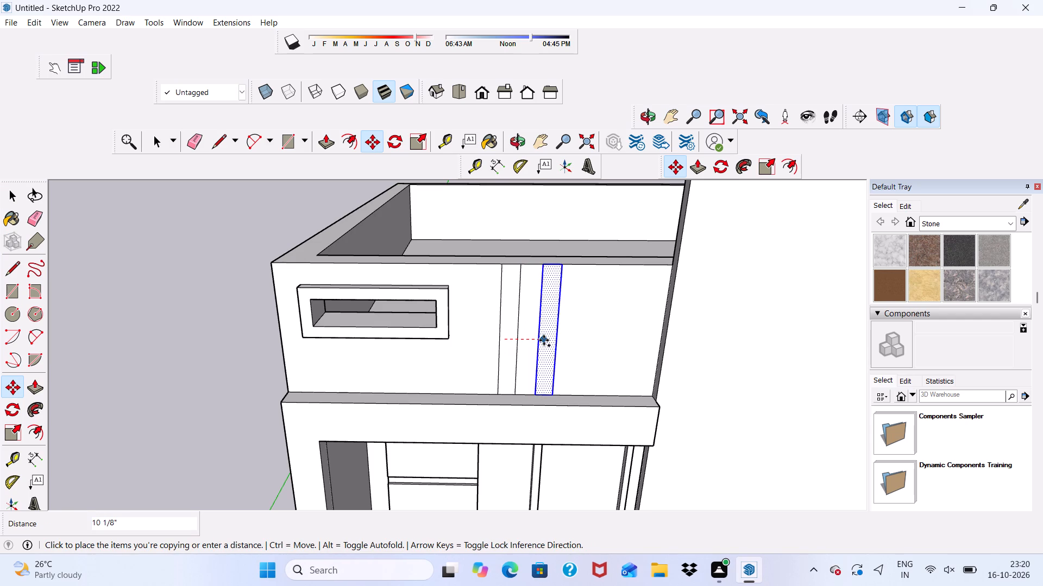
pyautogui.click(544, 340)
pyautogui.click(544, 340)
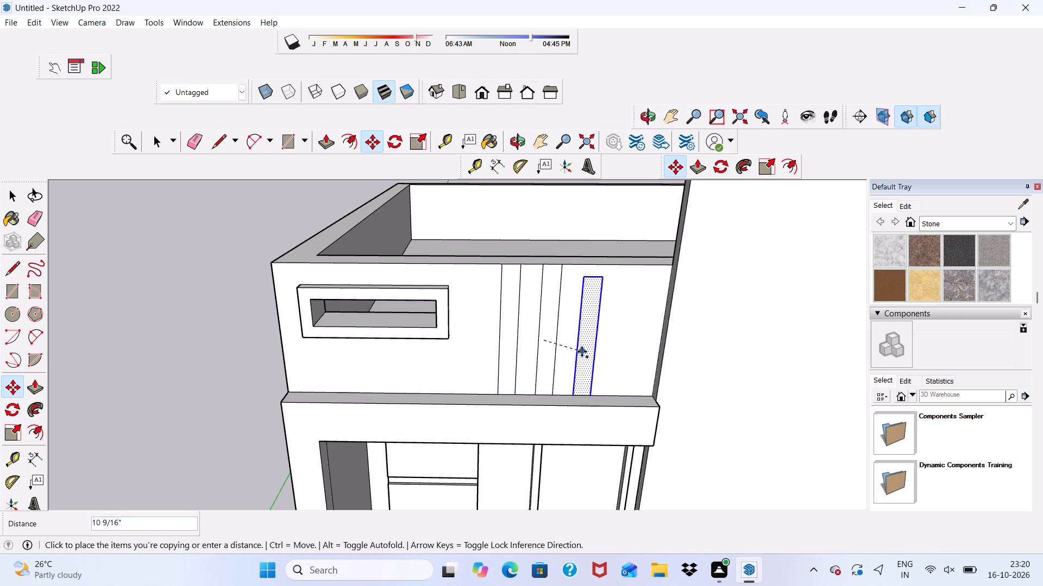
pyautogui.click(579, 345)
pyautogui.press('space')
pyautogui.click(108, 291)
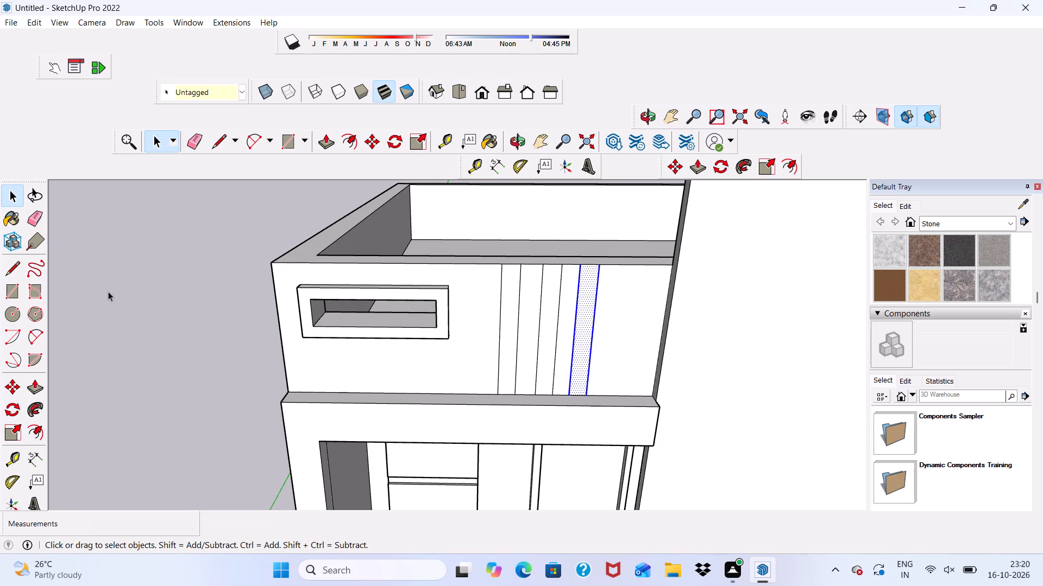
# Push/Pull the three vertical strips on the parapet front outward by 3" each.
pyautogui.click(325, 144)
pyautogui.scroll(1, 479, 309)
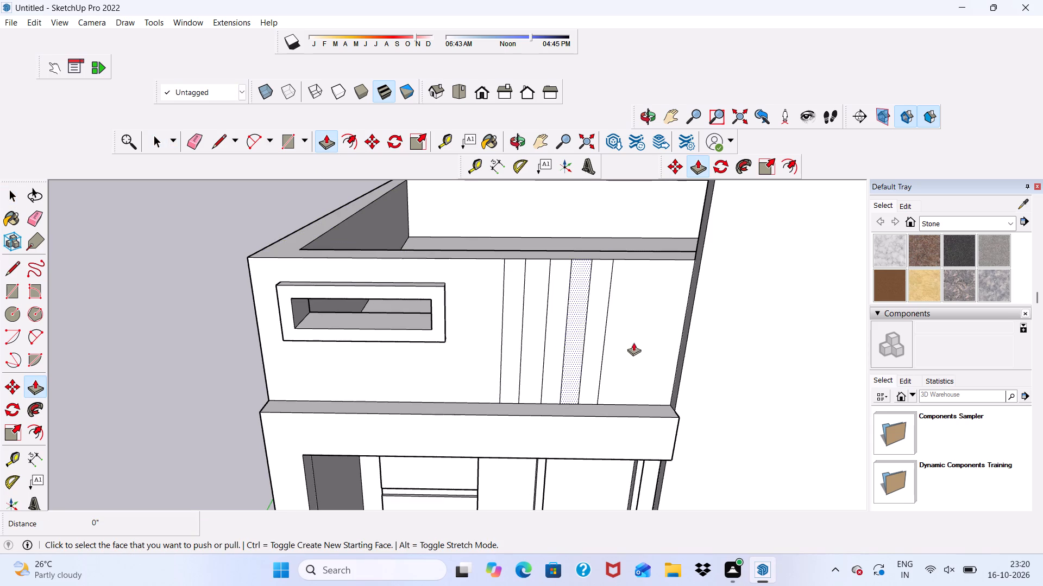
pyautogui.click(591, 318)
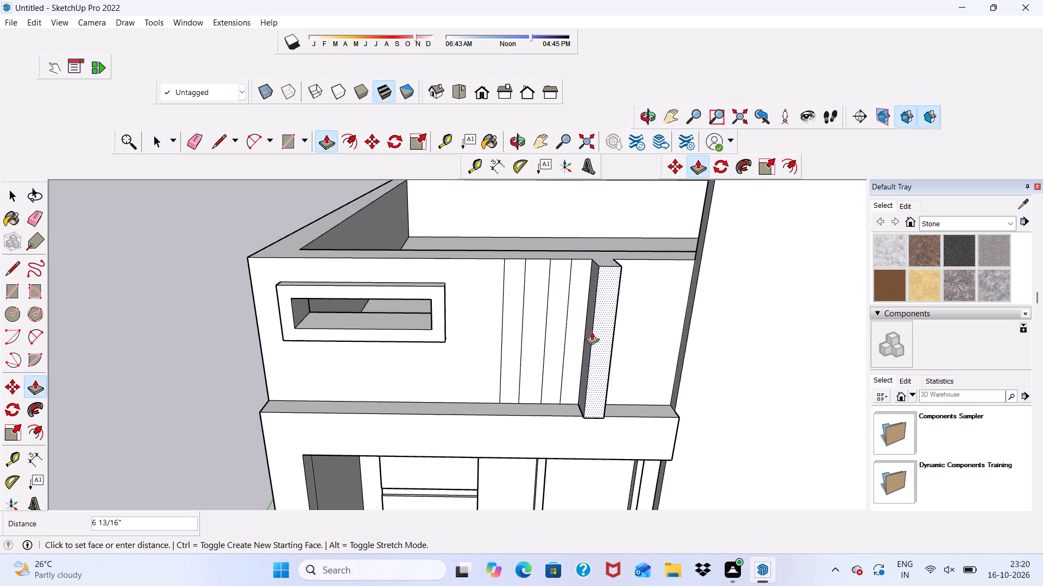
pyautogui.press('3')
pyautogui.hotkey('shift', '"')
pyautogui.press('Return')
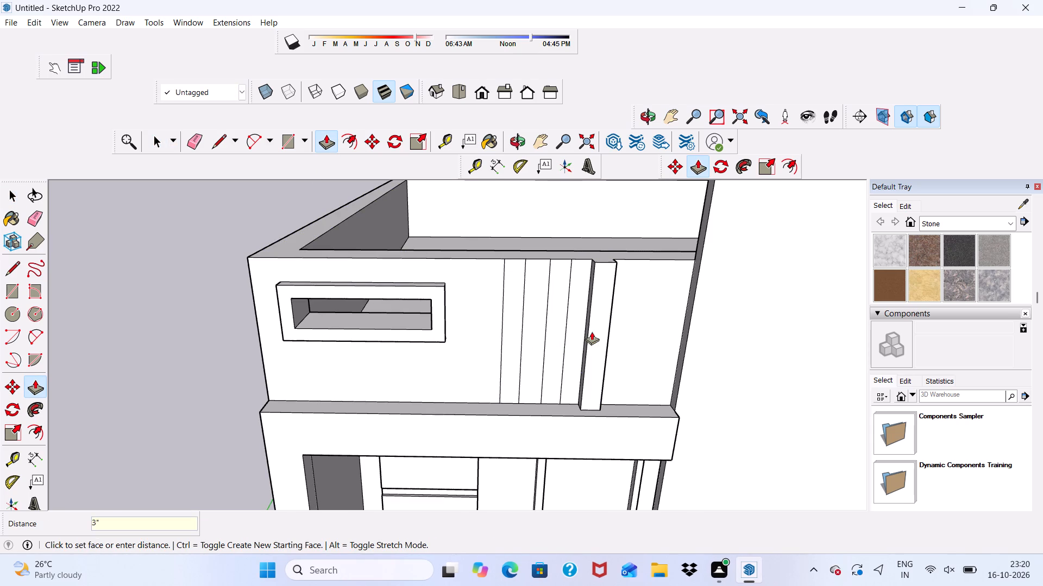
pyautogui.scroll(5, 531, 295)
pyautogui.click(561, 320)
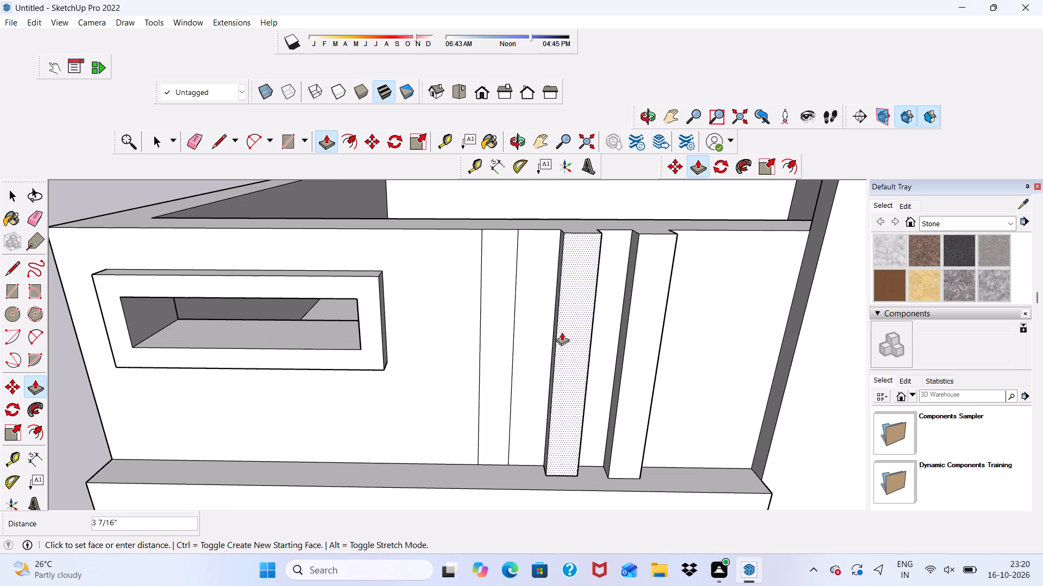
pyautogui.press('3')
pyautogui.hotkey('shift', '"')
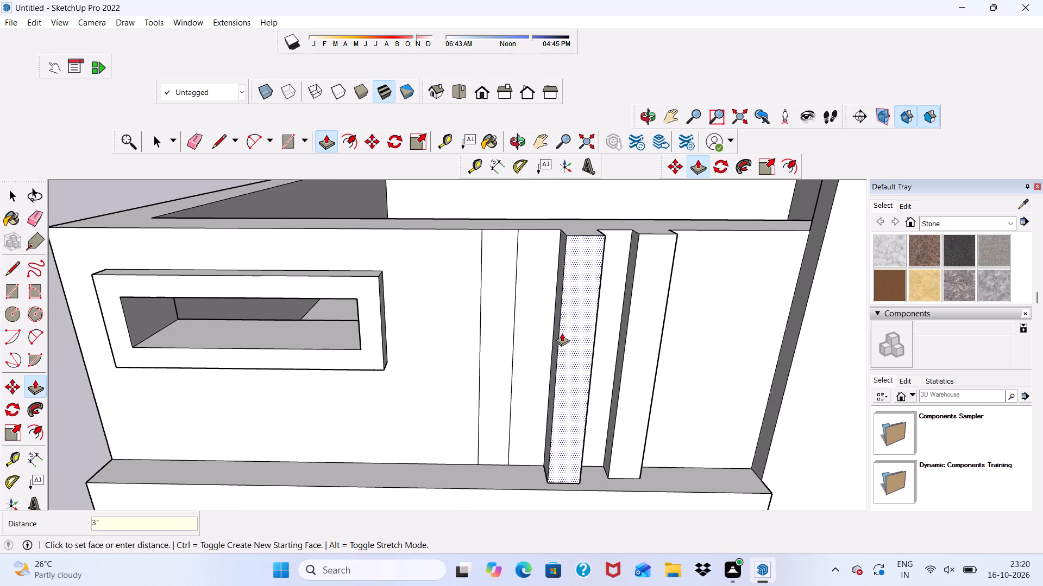
pyautogui.press('Return')
pyautogui.scroll(1, 562, 333)
pyautogui.scroll(2, 434, 346)
pyautogui.click(489, 336)
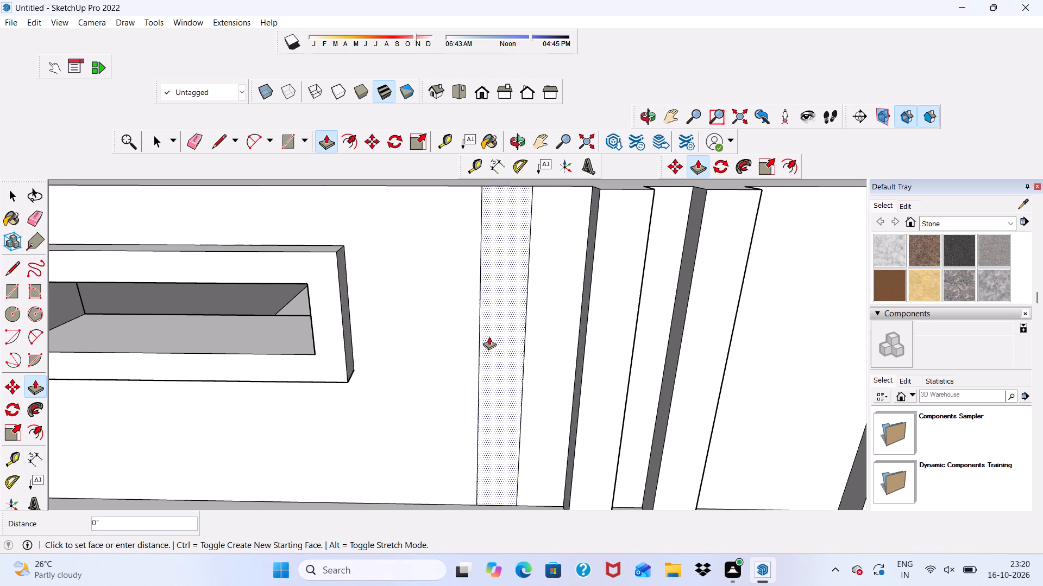
pyautogui.click(580, 384)
# Draw lines along the parapet's front top edge behind all three strips to separate their top faces from the parapet top.
pyautogui.scroll(-2, 556, 385)
pyautogui.moveTo(556, 385); pyautogui.dragTo(521, 422, button='middle')
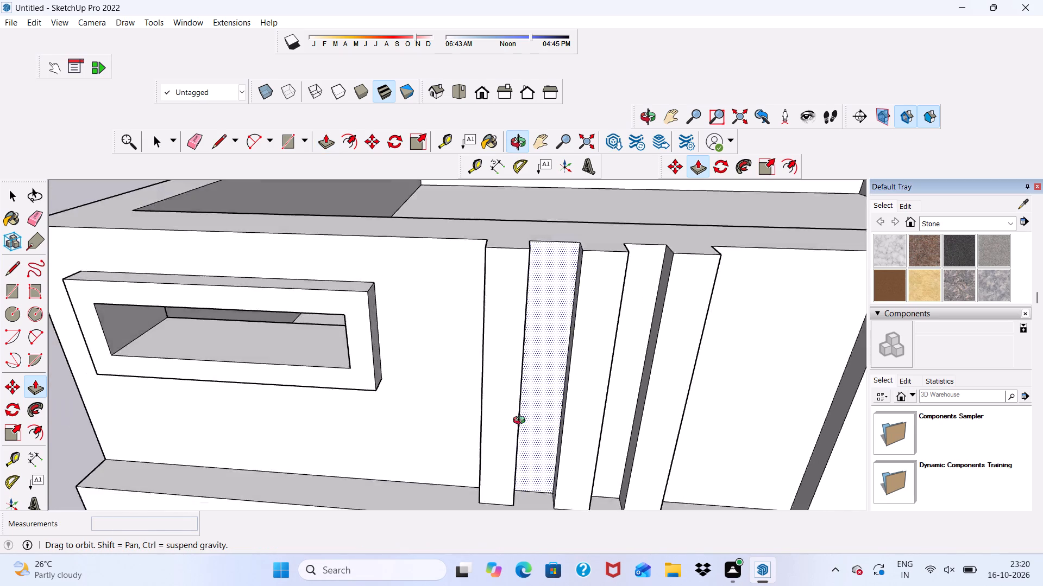
pyautogui.moveTo(521, 422); pyautogui.dragTo(466, 438, button='middle')
pyautogui.press('space')
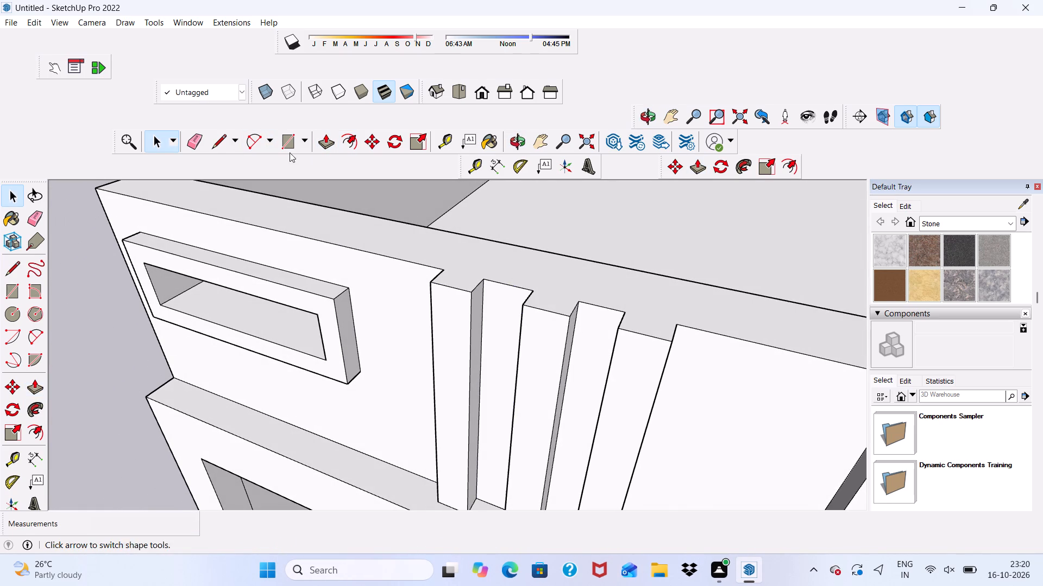
pyautogui.scroll(4, 290, 152)
pyautogui.scroll(4, 212, 134)
pyautogui.click(221, 136)
pyautogui.scroll(2, 414, 228)
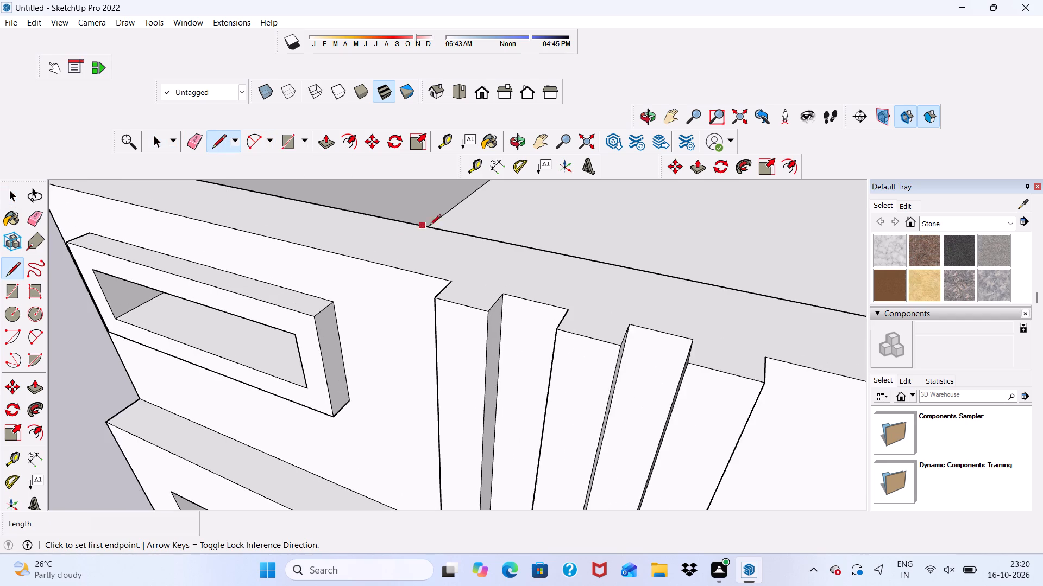
pyautogui.scroll(4, 453, 279)
pyautogui.click(453, 279)
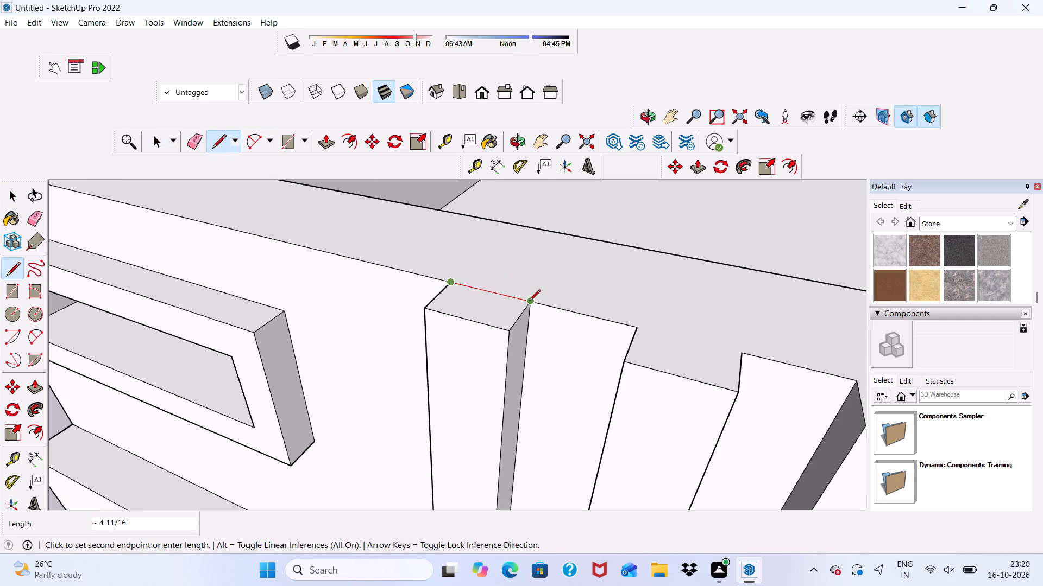
pyautogui.click(529, 302)
pyautogui.click(639, 329)
pyautogui.click(743, 352)
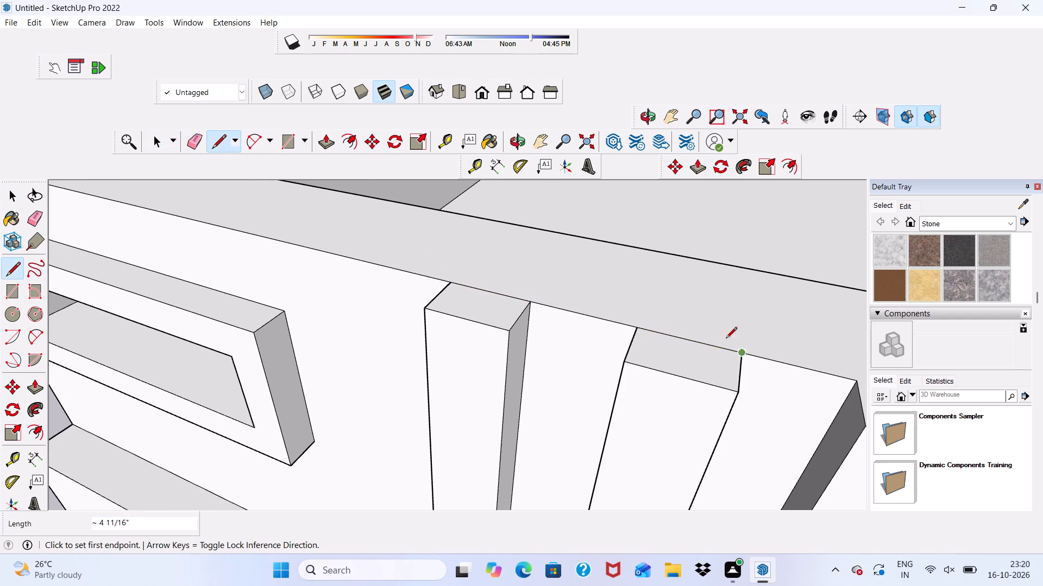
pyautogui.scroll(-5, 485, 292)
pyautogui.scroll(10, 724, 349)
pyautogui.click(682, 343)
pyautogui.scroll(-8, 689, 343)
pyautogui.scroll(3, 803, 368)
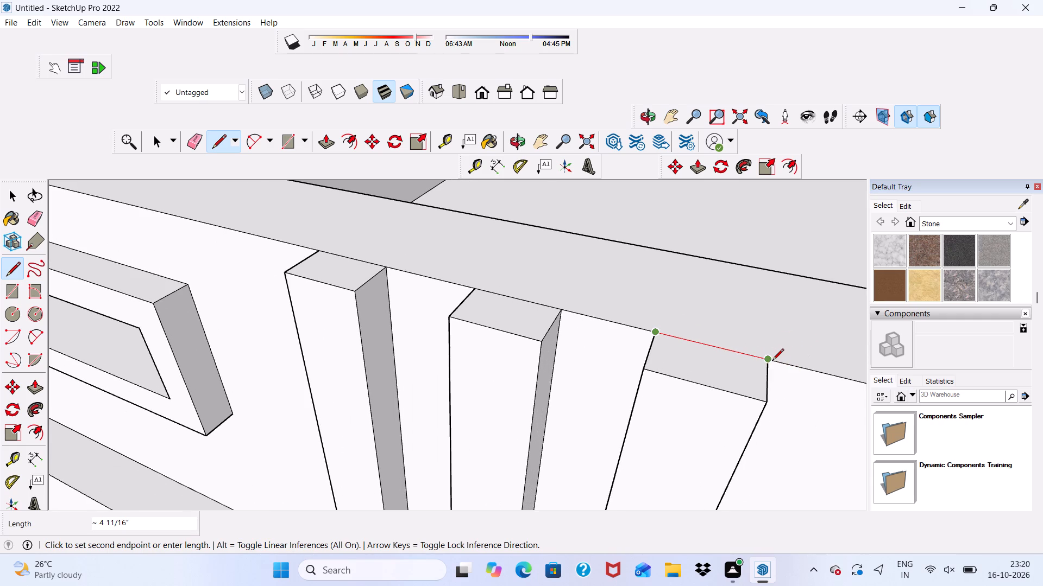
pyautogui.click(772, 361)
pyautogui.press('space')
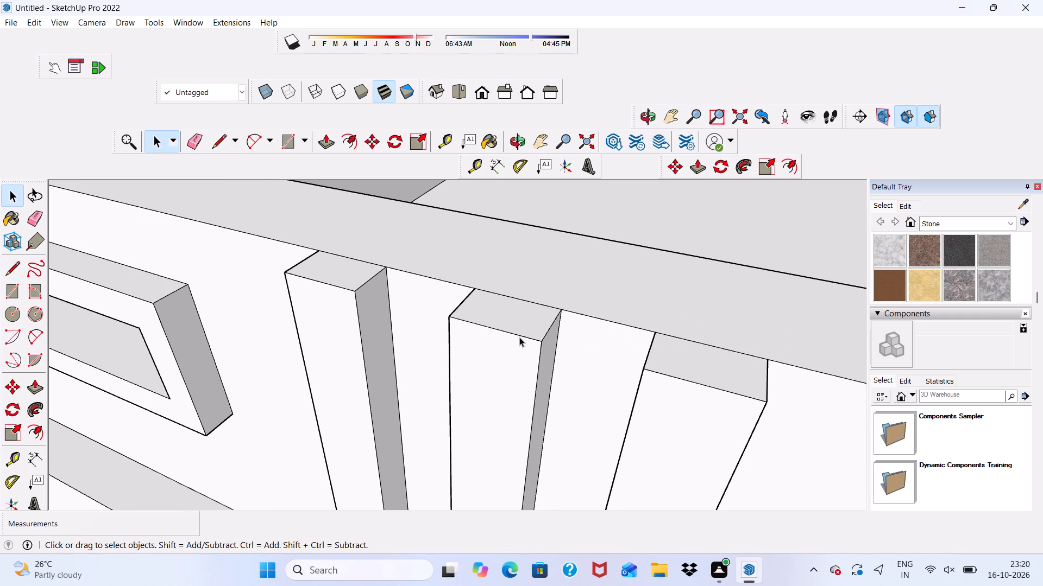
# Push/Pull the top face of the strip nearest the framed opening upward by about 2 13/16".
pyautogui.scroll(4, 380, 294)
pyautogui.click(332, 266)
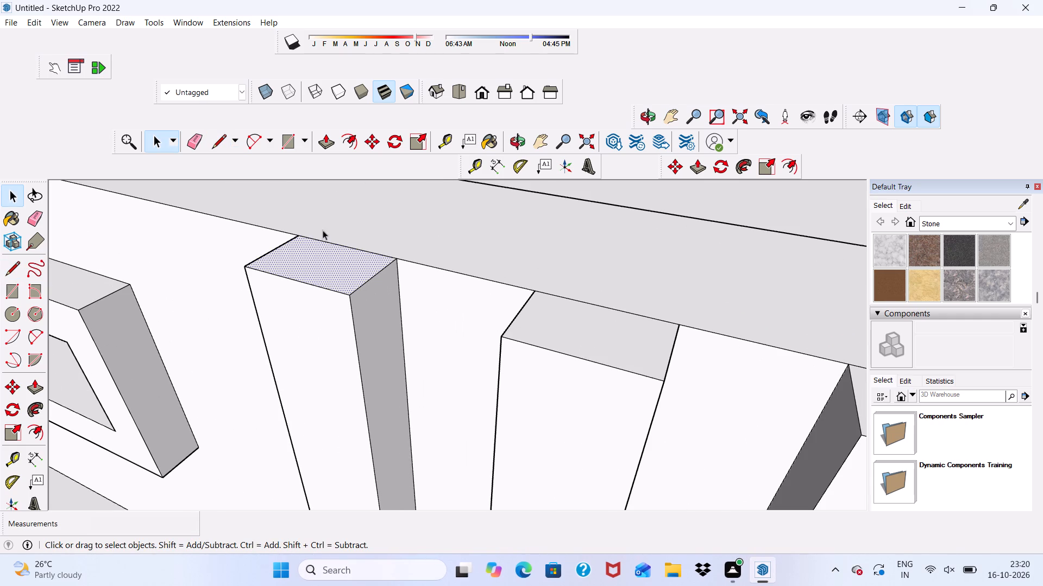
pyautogui.click(330, 138)
pyautogui.click(330, 271)
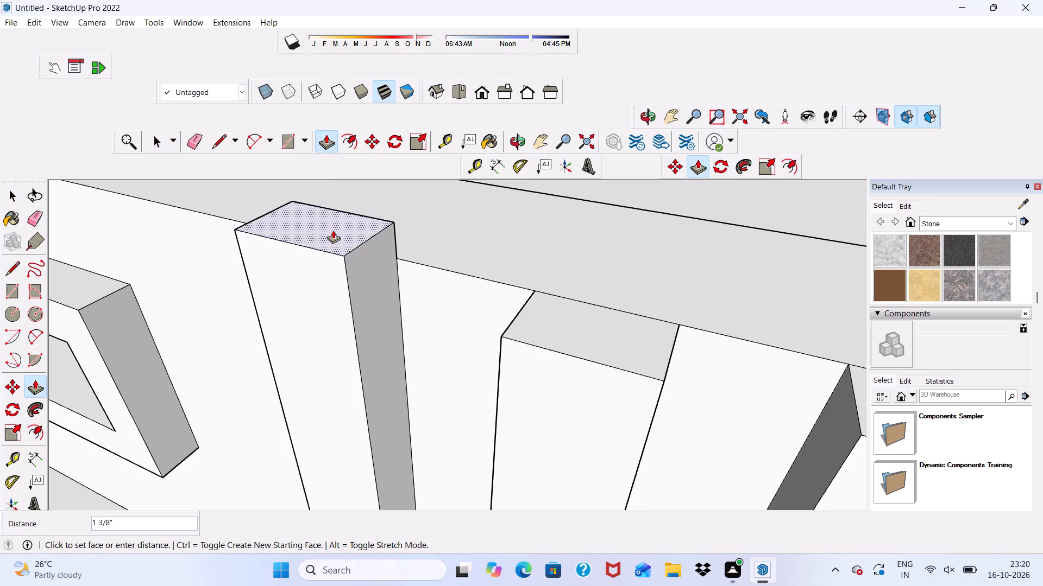
pyautogui.click(330, 193)
pyautogui.scroll(-3, 354, 250)
pyautogui.scroll(1, 392, 309)
pyautogui.moveTo(393, 309); pyautogui.dragTo(425, 208, button='middle')
pyautogui.scroll(-1, 425, 209)
pyautogui.moveTo(425, 208); pyautogui.dragTo(363, 285, button='middle')
pyautogui.scroll(3, 512, 232)
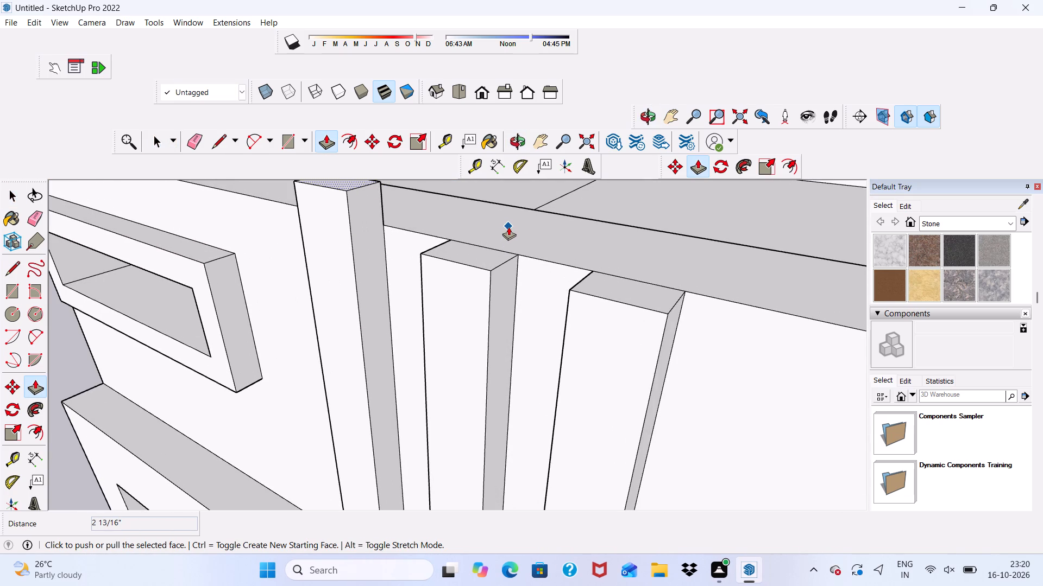
pyautogui.press('space')
# Push/Pull the top faces of the other two strips as new sections up to the first strip's height, about 2 13/16".
pyautogui.scroll(4, 470, 289)
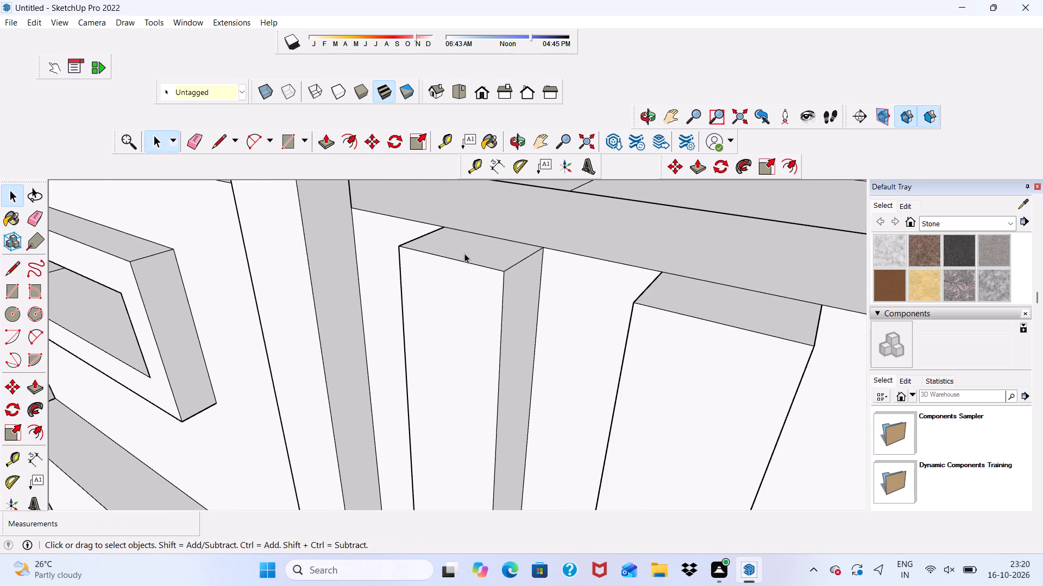
pyautogui.click(464, 253)
pyautogui.click(325, 135)
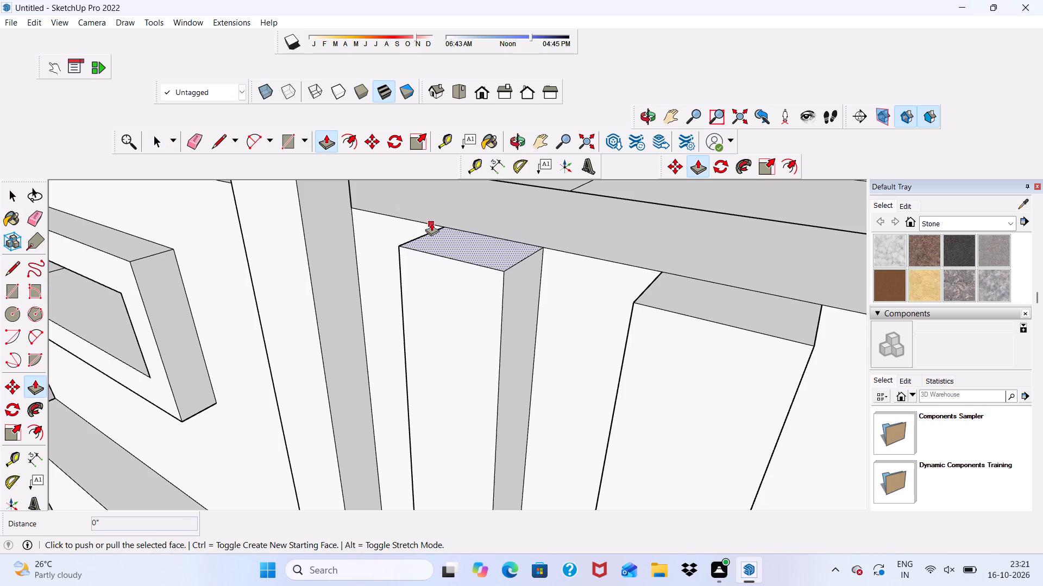
pyautogui.click(451, 244)
pyautogui.scroll(-8, 458, 203)
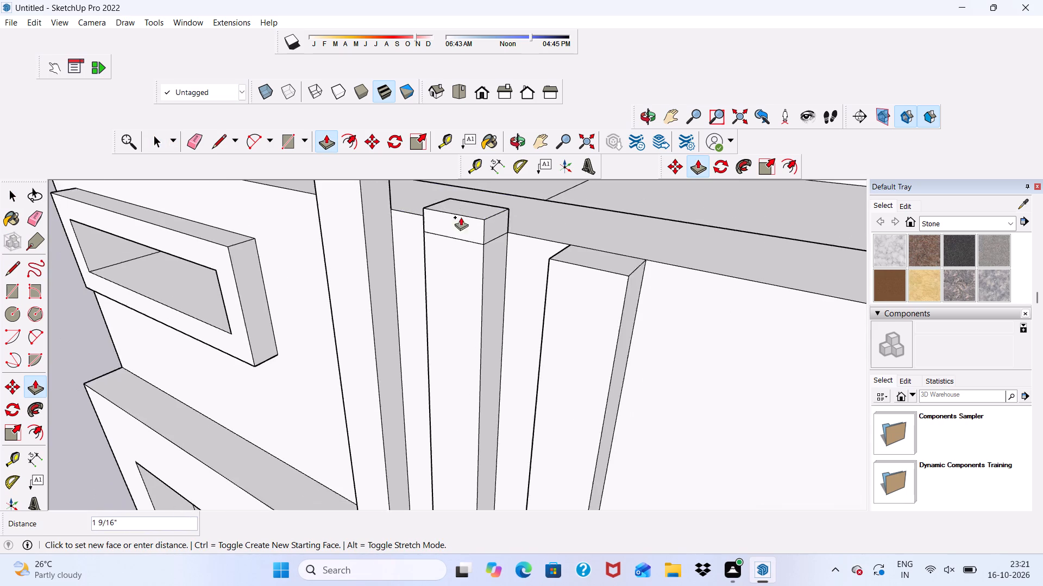
pyautogui.scroll(-2, 461, 217)
pyautogui.scroll(3, 386, 203)
pyautogui.click(393, 187)
pyautogui.moveTo(633, 277); pyautogui.dragTo(608, 321, button='middle')
pyautogui.click(610, 304)
pyautogui.click(523, 232)
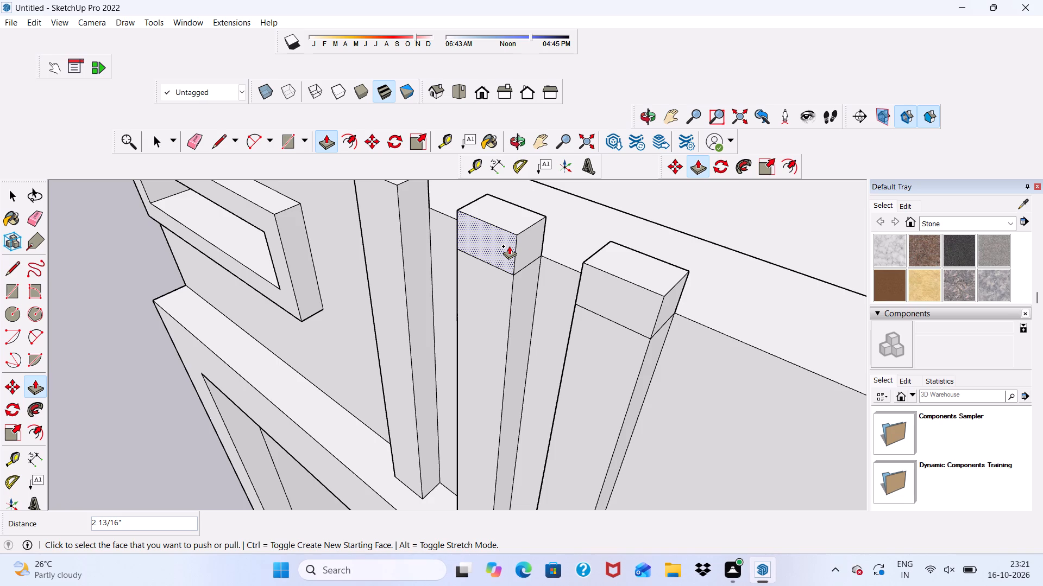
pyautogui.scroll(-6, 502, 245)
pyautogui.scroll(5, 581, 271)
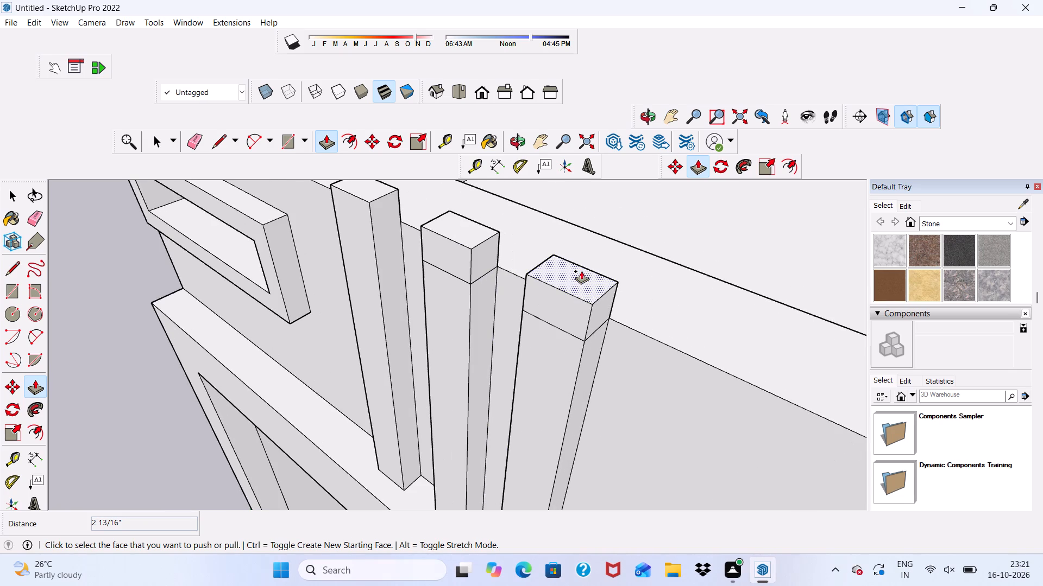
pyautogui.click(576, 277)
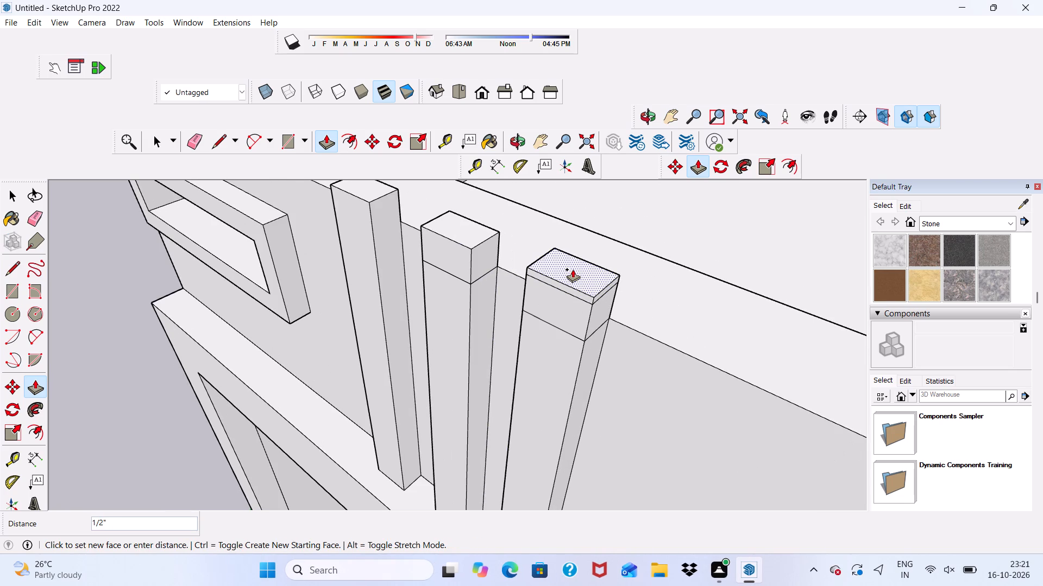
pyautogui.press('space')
# Erase the leftover seam lines across the front faces and first visible side faces of the middle and last strips.
pyautogui.scroll(-4, 563, 277)
pyautogui.moveTo(553, 301); pyautogui.dragTo(616, 251, button='middle')
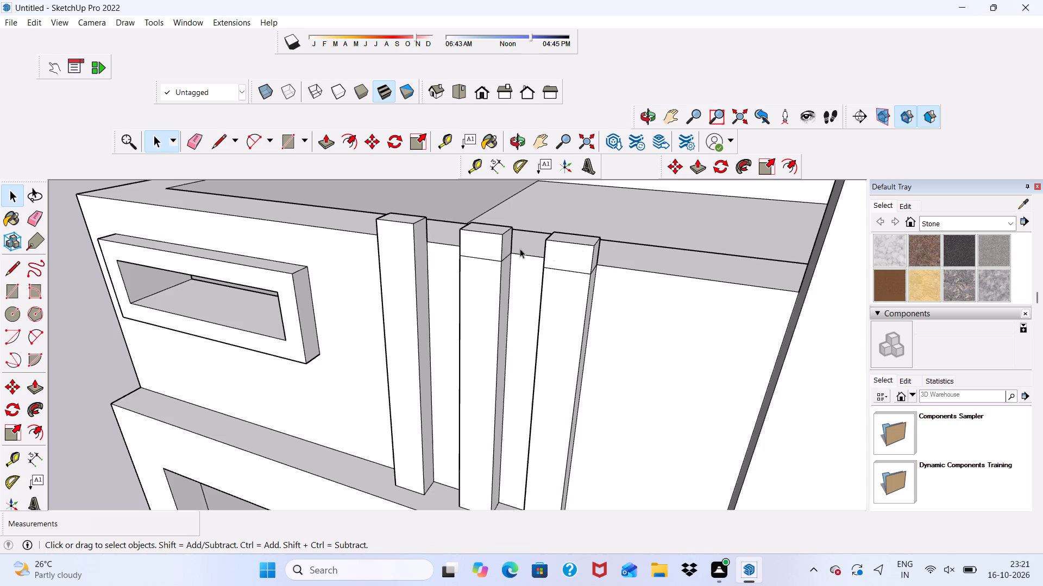
pyautogui.scroll(2, 231, 214)
pyautogui.scroll(-2, 302, 194)
pyautogui.click(197, 138)
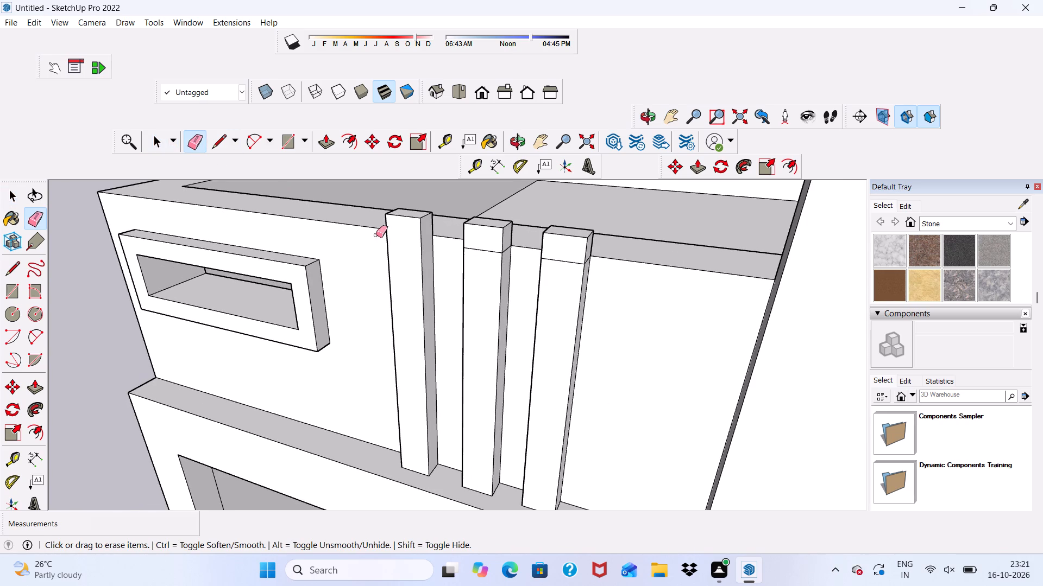
pyautogui.scroll(4, 468, 268)
pyautogui.moveTo(486, 230); pyautogui.dragTo(488, 247)
pyautogui.scroll(5, 530, 249)
pyautogui.moveTo(520, 229); pyautogui.dragTo(520, 246)
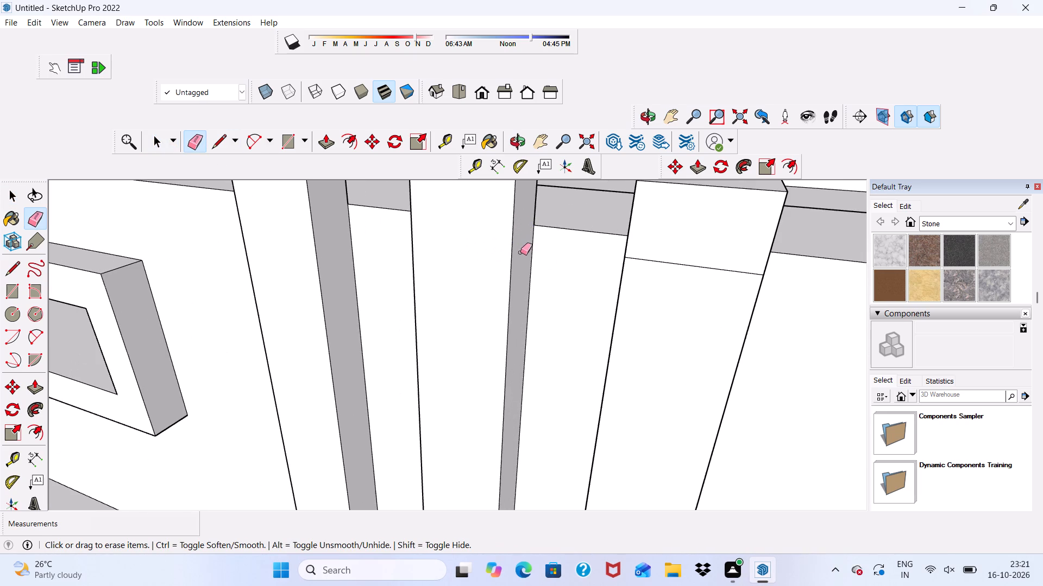
pyautogui.moveTo(665, 258); pyautogui.dragTo(671, 305)
pyautogui.moveTo(677, 304); pyautogui.dragTo(488, 333, button='middle')
pyautogui.moveTo(613, 394); pyautogui.dragTo(618, 408)
pyautogui.scroll(-1, 618, 412)
pyautogui.moveTo(618, 408); pyautogui.dragTo(620, 424)
pyautogui.moveTo(608, 404); pyautogui.dragTo(619, 433)
# Erase the remaining seam lines on the opposite side faces of the middle and last strips.
pyautogui.moveTo(478, 379); pyautogui.dragTo(933, 348, button='middle')
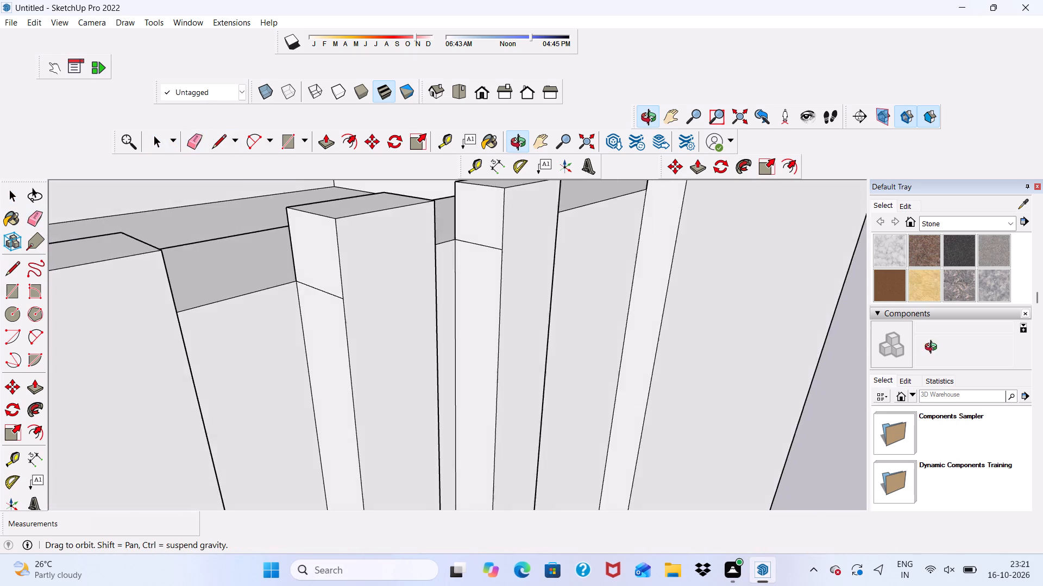
pyautogui.moveTo(933, 348); pyautogui.dragTo(927, 348, button='middle')
pyautogui.scroll(2, 409, 316)
pyautogui.moveTo(505, 227); pyautogui.dragTo(510, 248)
pyautogui.scroll(1, 328, 264)
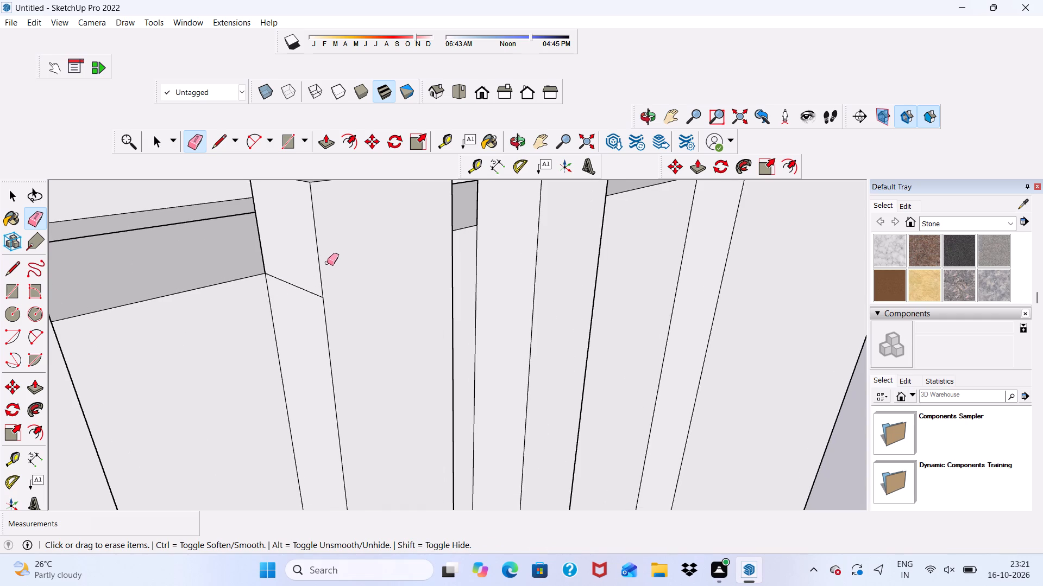
pyautogui.moveTo(288, 279); pyautogui.dragTo(292, 295)
pyautogui.scroll(-6, 291, 288)
pyautogui.press('space')
# Examine the raised parapet strips and the whole front facade from a distance.
pyautogui.moveTo(394, 303); pyautogui.dragTo(244, 313, button='middle')
pyautogui.scroll(-1, 394, 307)
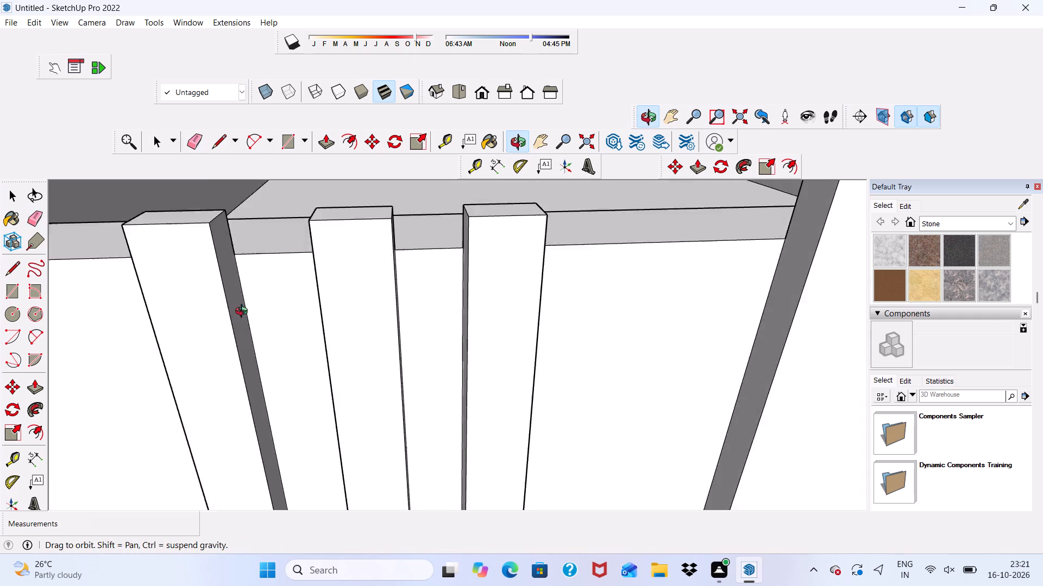
pyautogui.moveTo(244, 313); pyautogui.dragTo(242, 286, button='middle')
pyautogui.scroll(1, 247, 256)
pyautogui.scroll(-16, 247, 251)
pyautogui.moveTo(396, 293); pyautogui.dragTo(394, 247, button='middle')
pyautogui.scroll(-10, 381, 216)
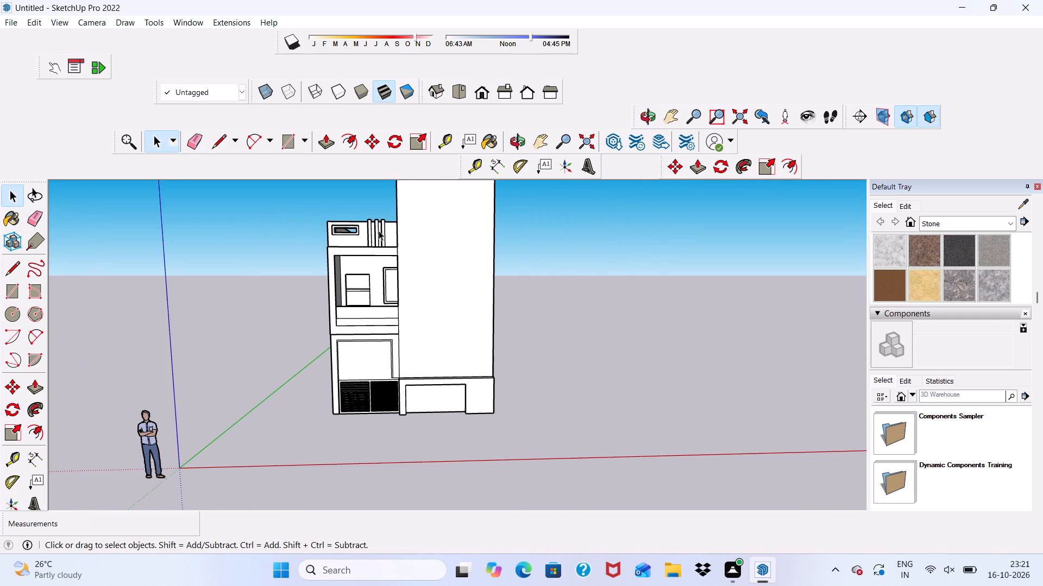
pyautogui.scroll(-5, 387, 227)
pyautogui.scroll(5, 426, 190)
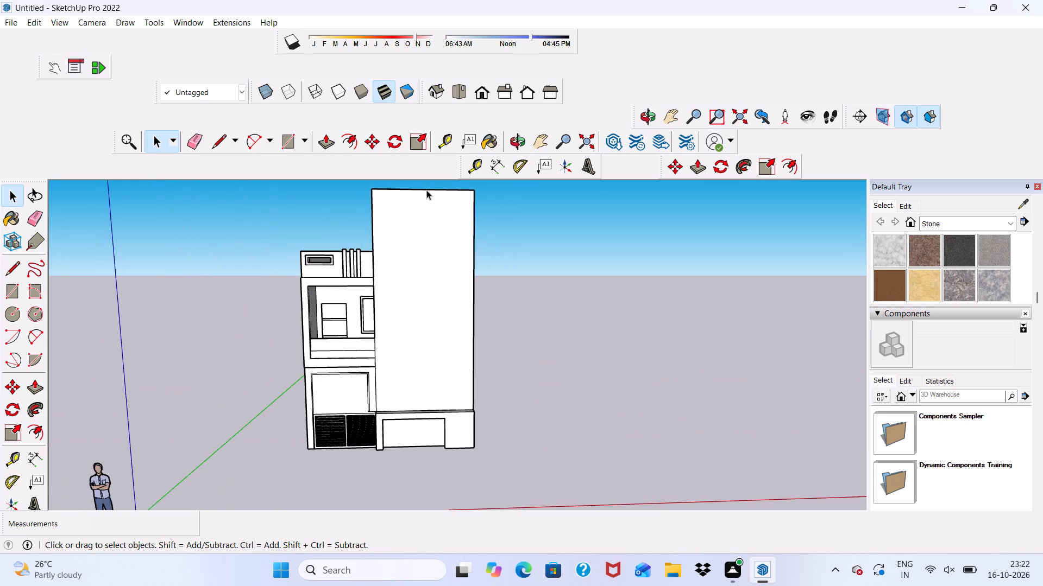
pyautogui.scroll(-1, 426, 190)
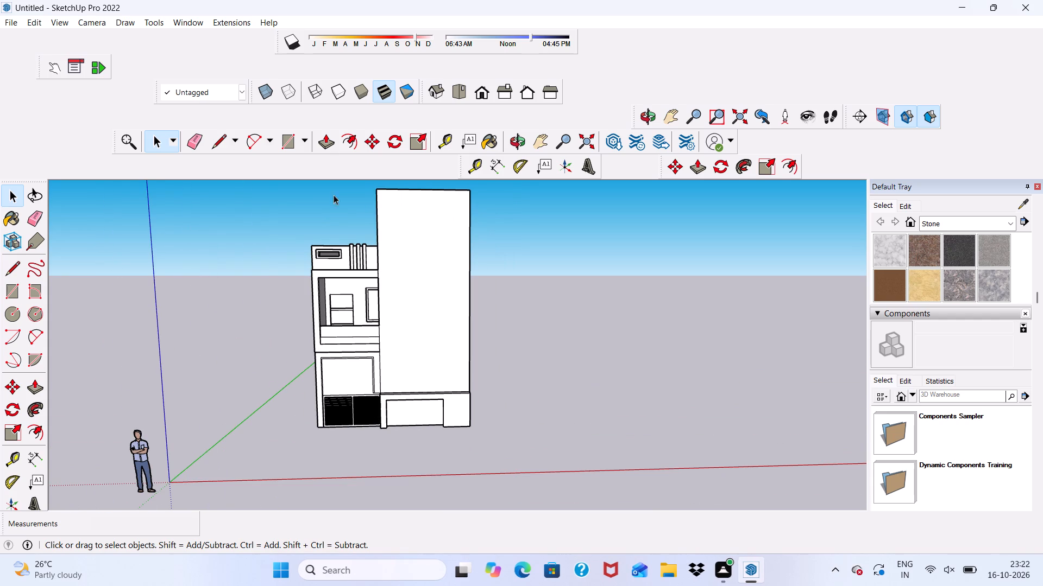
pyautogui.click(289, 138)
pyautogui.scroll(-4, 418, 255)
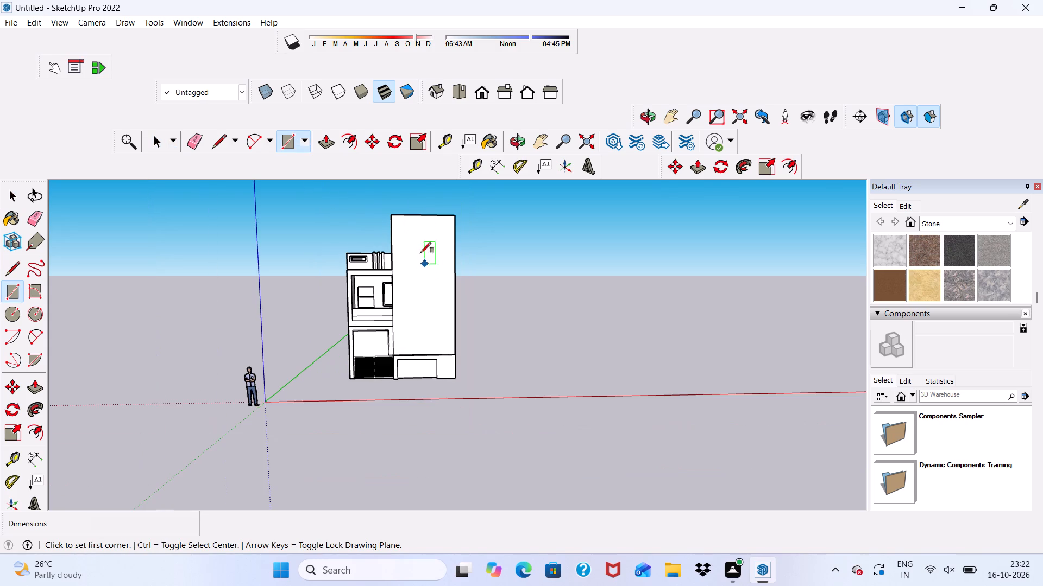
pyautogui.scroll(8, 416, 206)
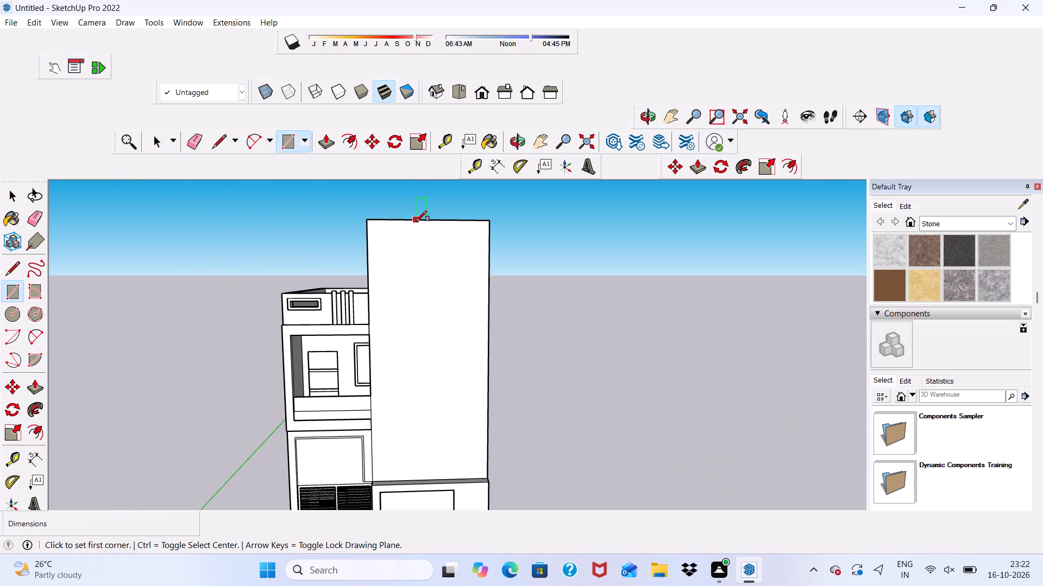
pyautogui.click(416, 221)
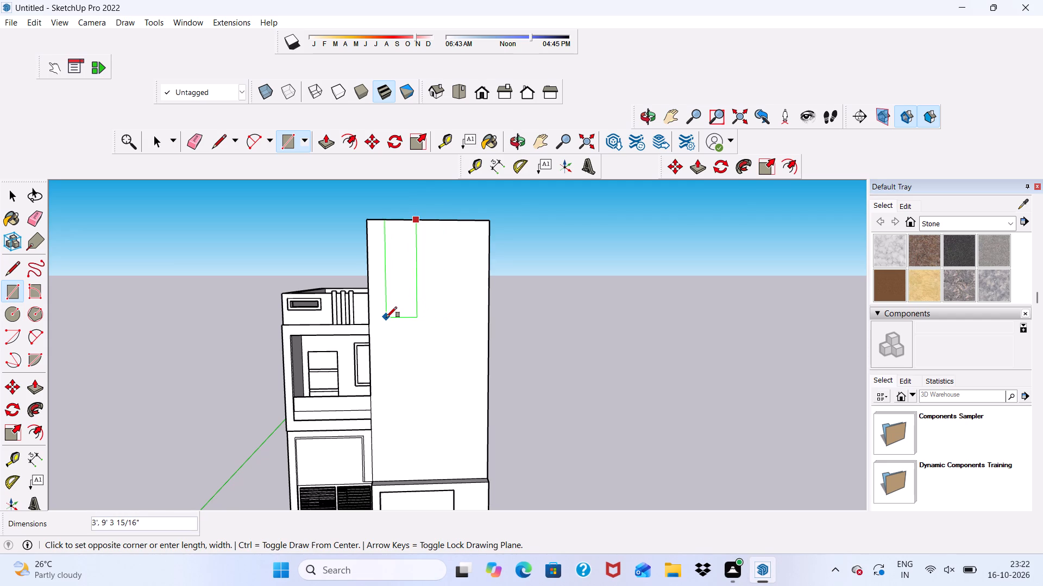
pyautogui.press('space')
# Draw a rectangle roughly 4' wide and 12' tall down from the top edge on the tall front wall.
pyautogui.click(286, 144)
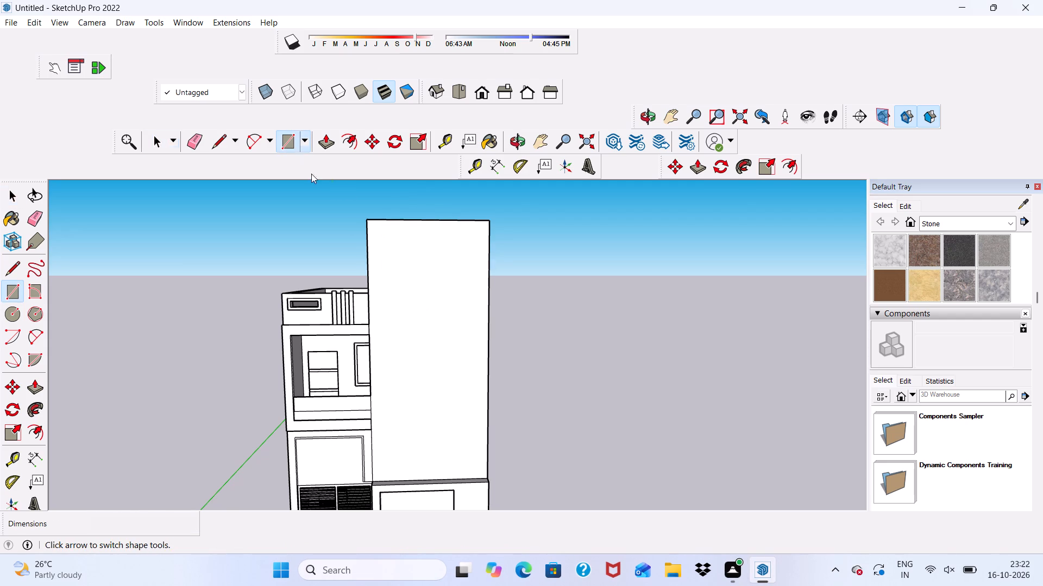
pyautogui.click(394, 222)
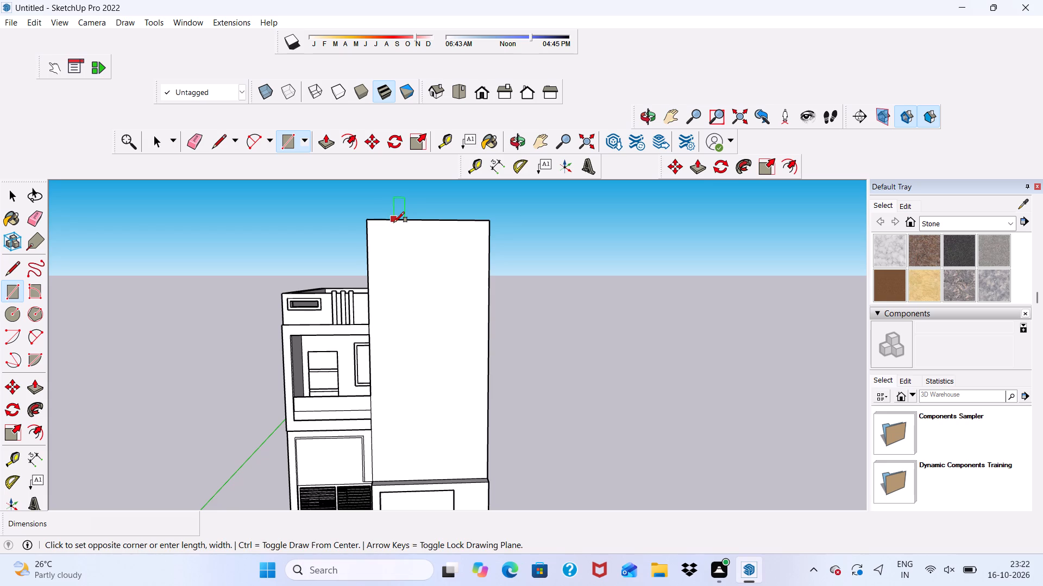
pyautogui.click(441, 341)
pyautogui.press('space')
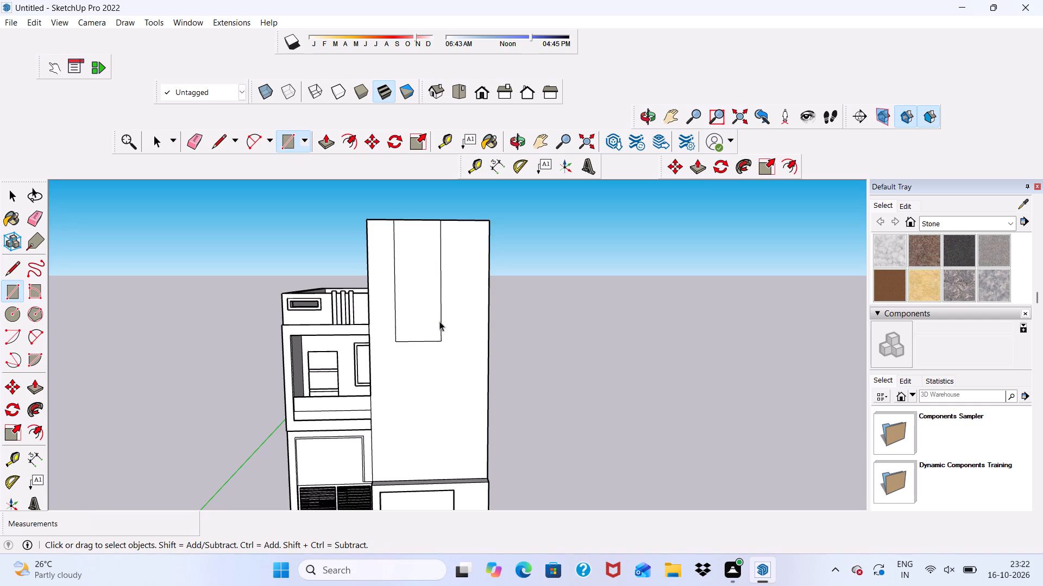
# Draw a horizontal band rectangle about 1' 4 9/16" tall across the full wall width, crossing the upper part of the vertical panel.
pyautogui.scroll(-3, 399, 288)
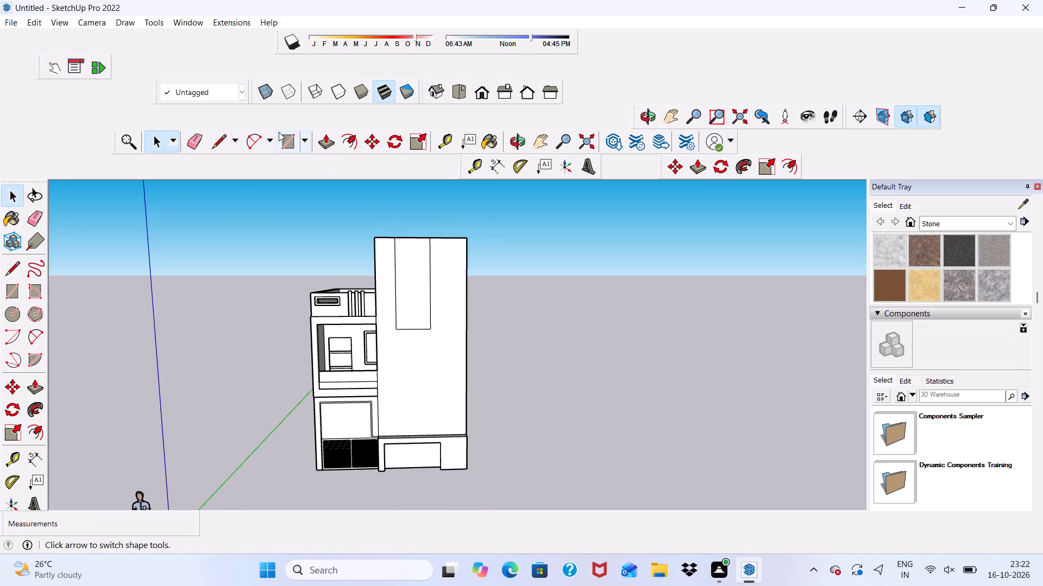
pyautogui.click(290, 143)
pyautogui.scroll(6, 467, 257)
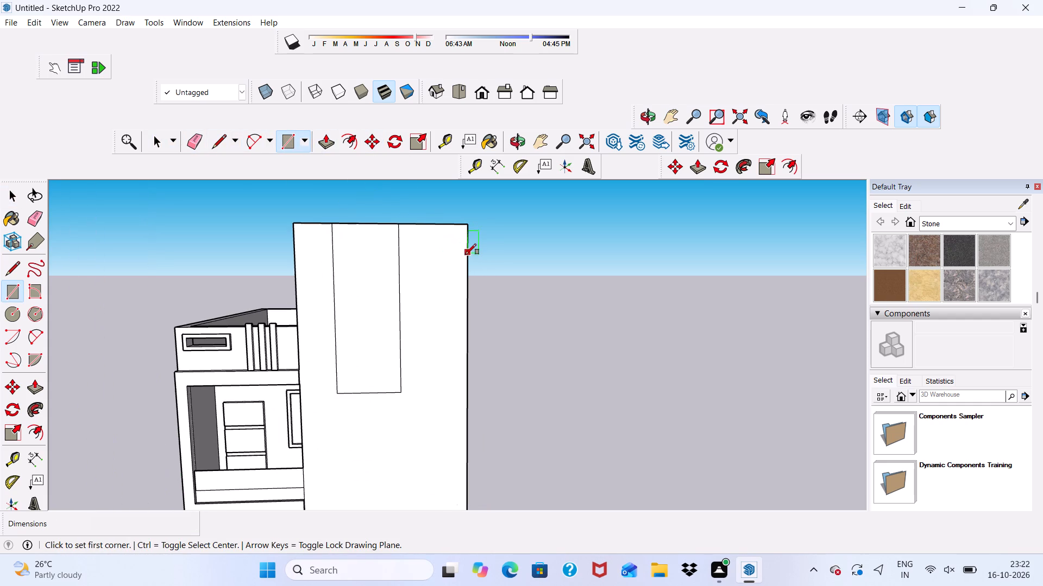
pyautogui.click(466, 254)
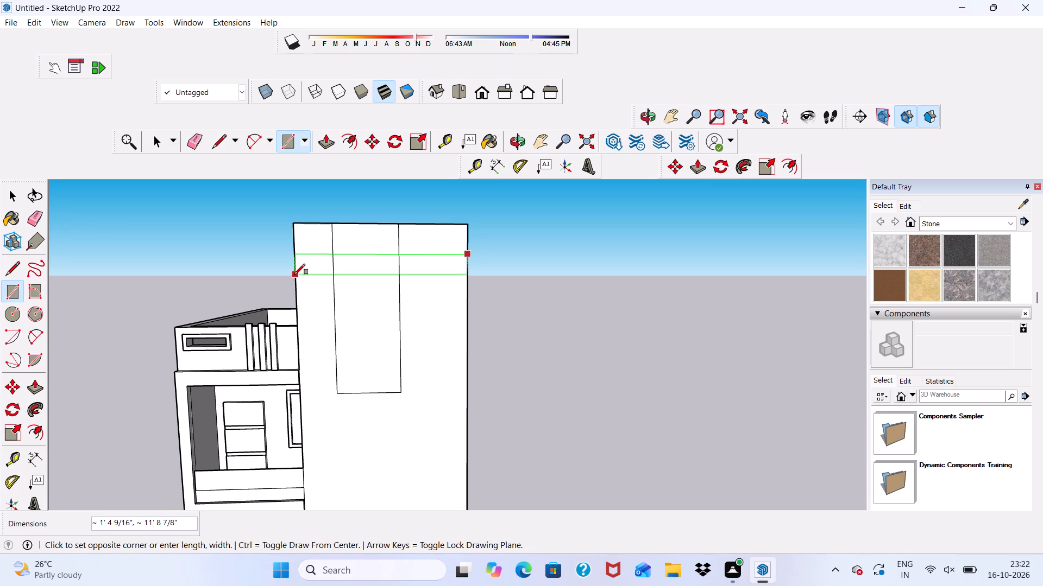
pyautogui.click(294, 272)
pyautogui.press('space')
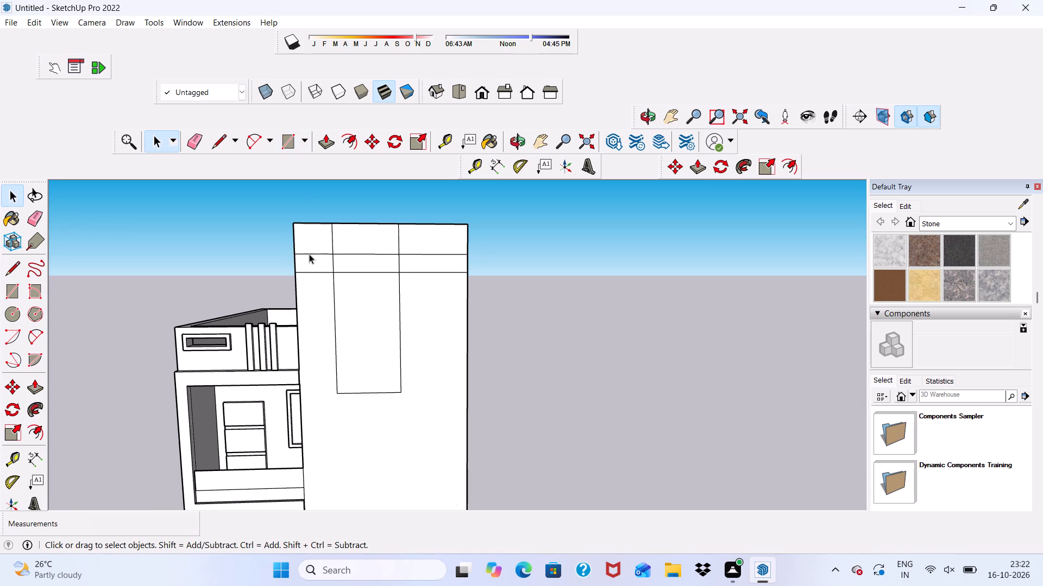
# Push/Pull the vertical panel's sections below and above the horizontal band outward 1'.
pyautogui.click(354, 328)
pyautogui.click(322, 141)
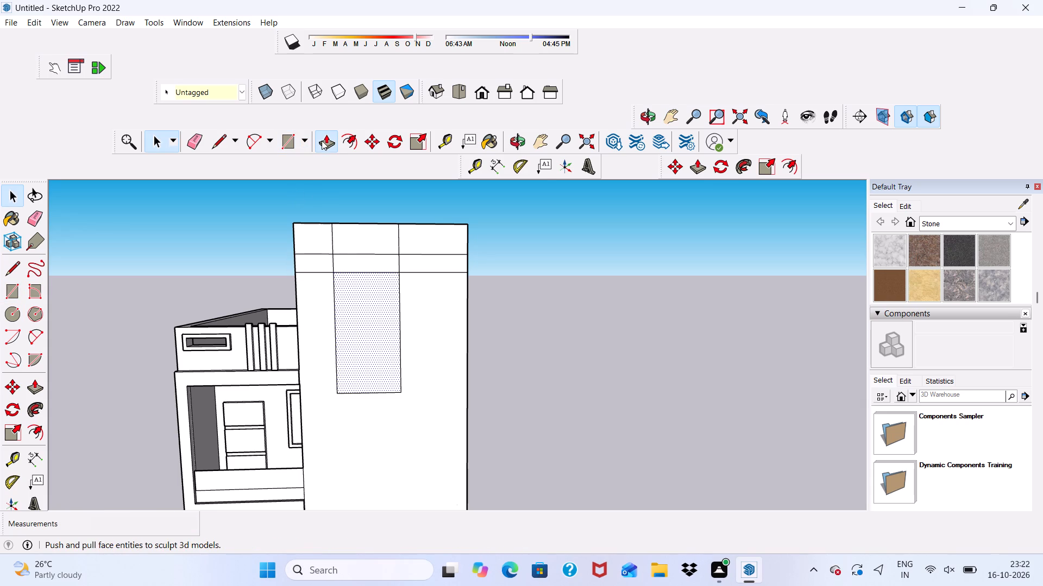
pyautogui.click(347, 342)
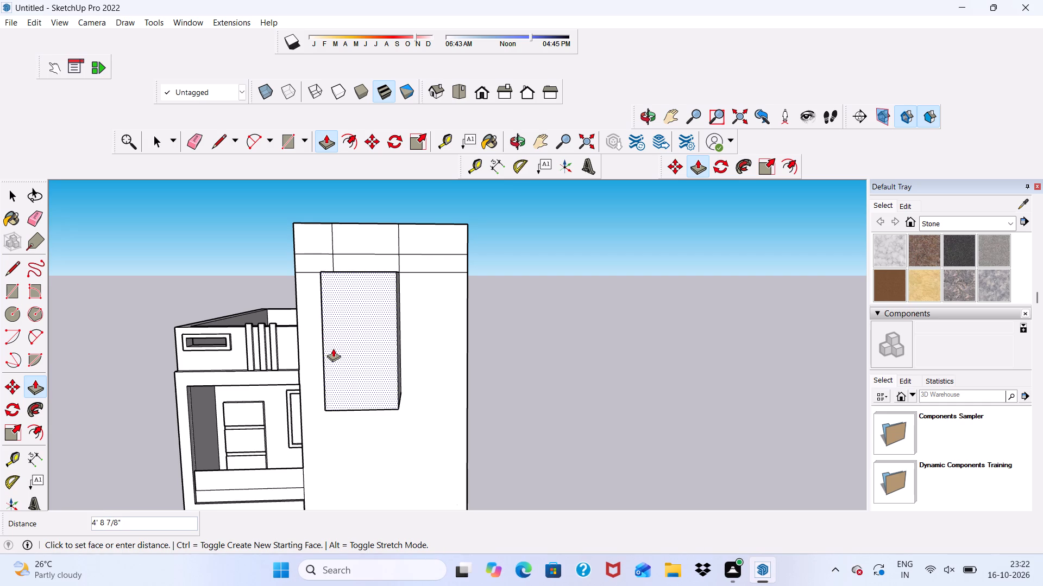
pyautogui.write("1'")
pyautogui.press('Return')
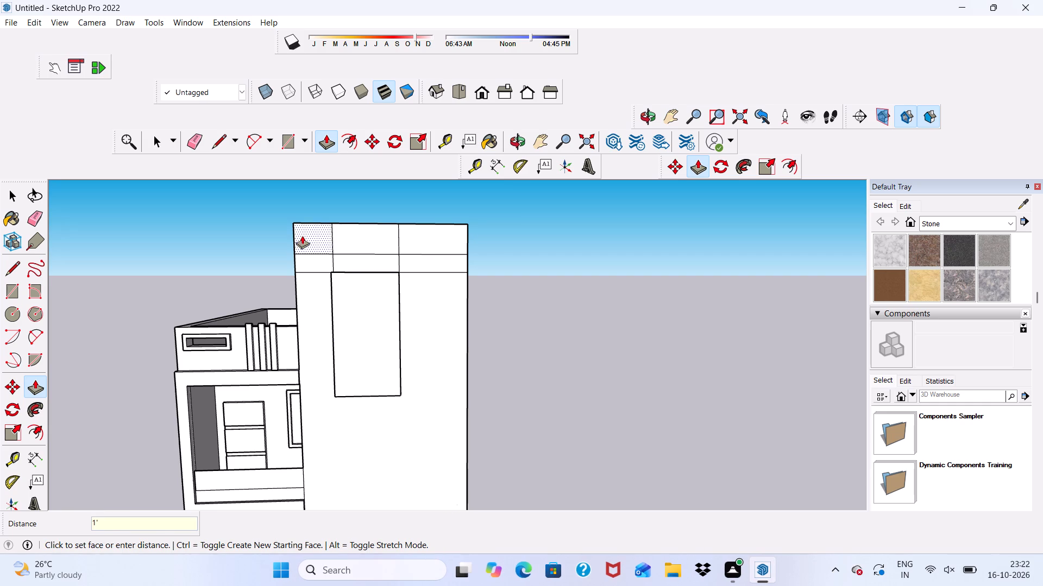
pyautogui.scroll(4, 302, 235)
pyautogui.scroll(4, 357, 257)
pyautogui.click(363, 247)
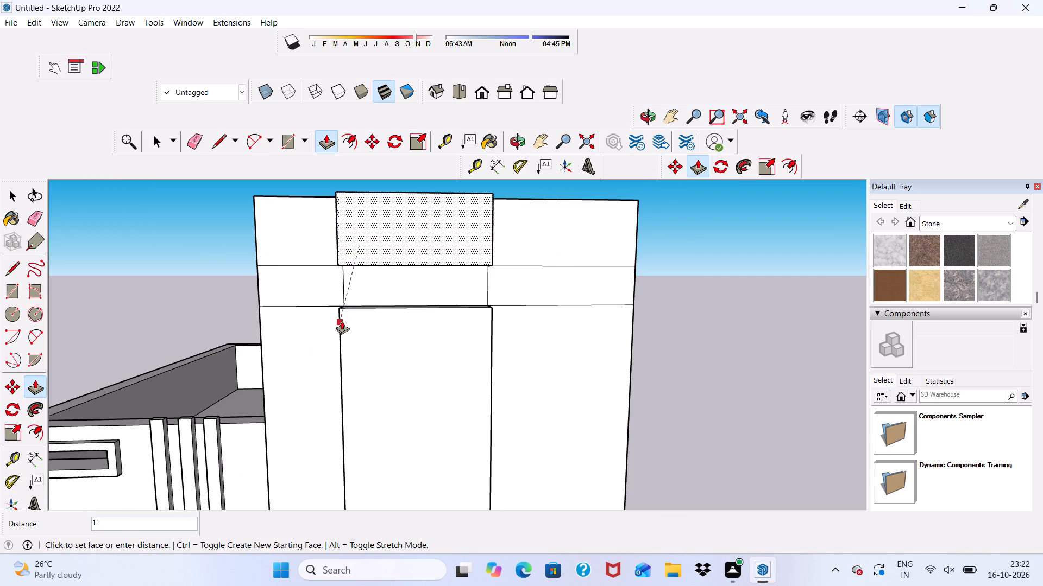
pyautogui.click(348, 315)
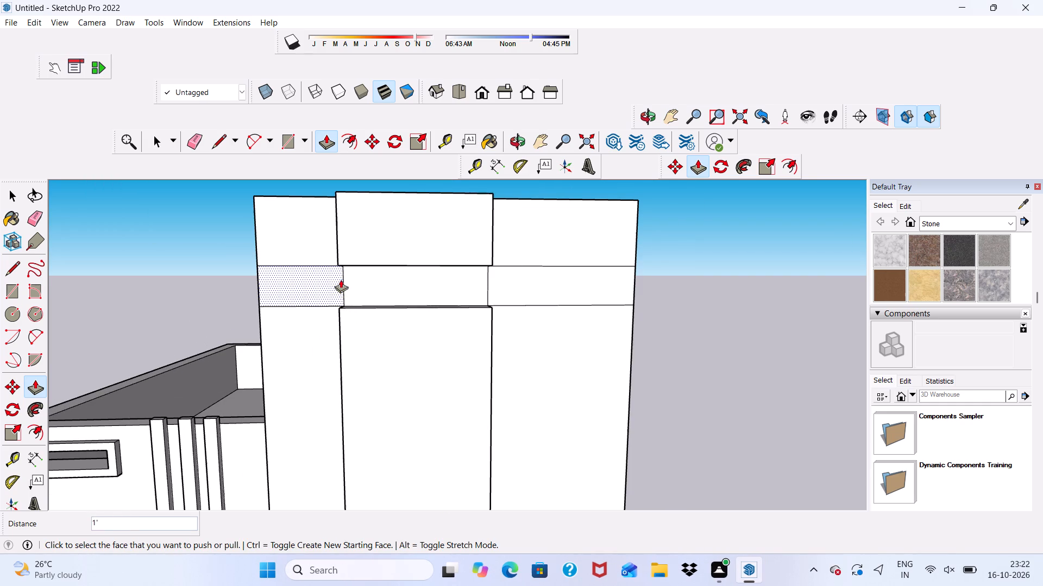
# Push/Pull the middle section of the horizontal band outward 1'6".
pyautogui.click(364, 282)
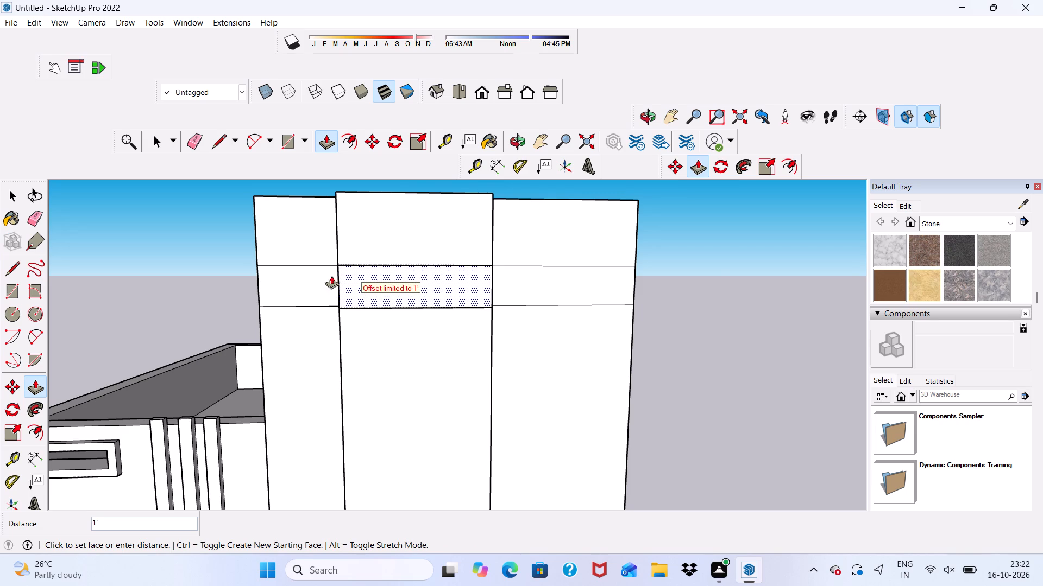
pyautogui.scroll(4, 362, 251)
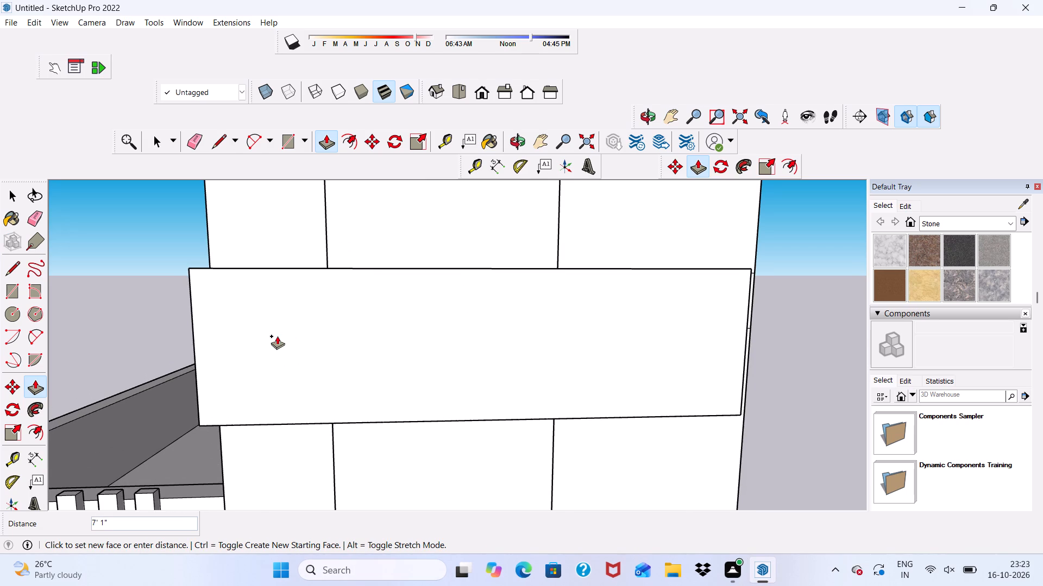
pyautogui.write("1'6")
pyautogui.hotkey('shift', '"')
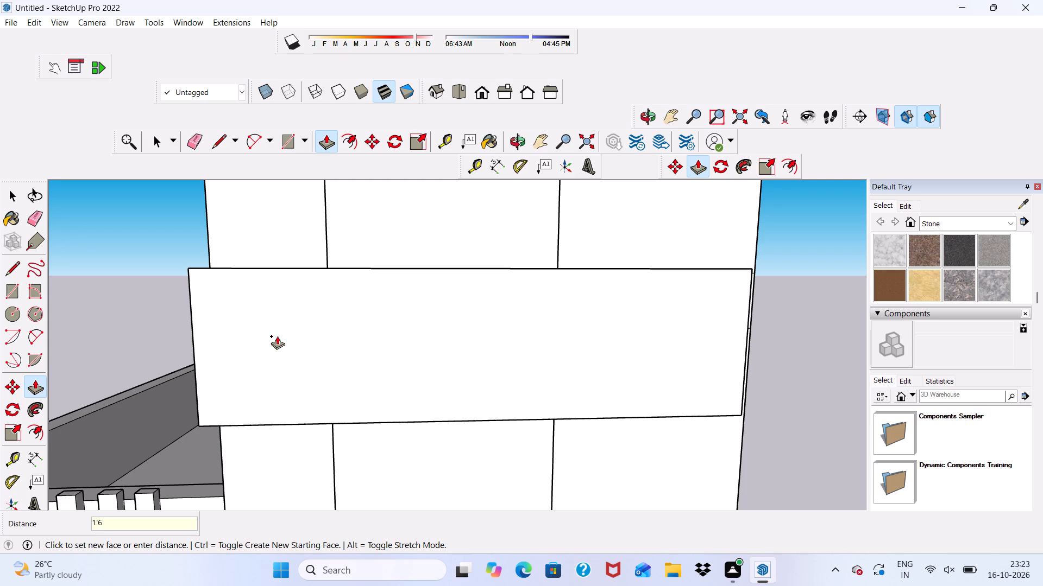
pyautogui.press('Return')
# Push/Pull the raised band's end face away from the parapet side about 4' 8 5/8" to the wall's outer edge.
pyautogui.scroll(3, 301, 339)
pyautogui.scroll(-6, 318, 335)
pyautogui.moveTo(570, 367); pyautogui.dragTo(444, 383, button='middle')
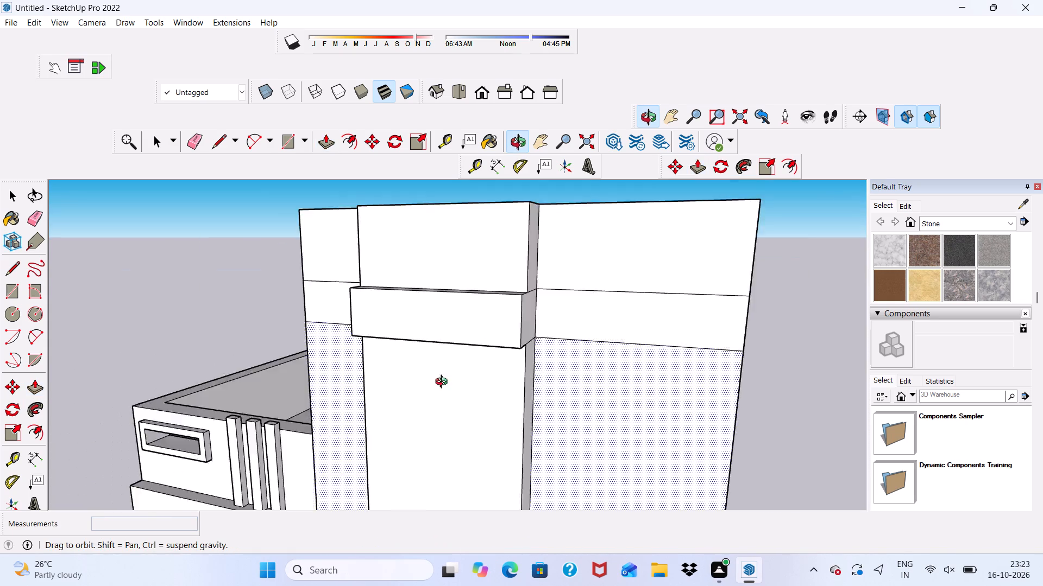
pyautogui.moveTo(444, 383); pyautogui.dragTo(350, 385, button='middle')
pyautogui.scroll(3, 436, 334)
pyautogui.click(500, 319)
pyautogui.scroll(1, 808, 323)
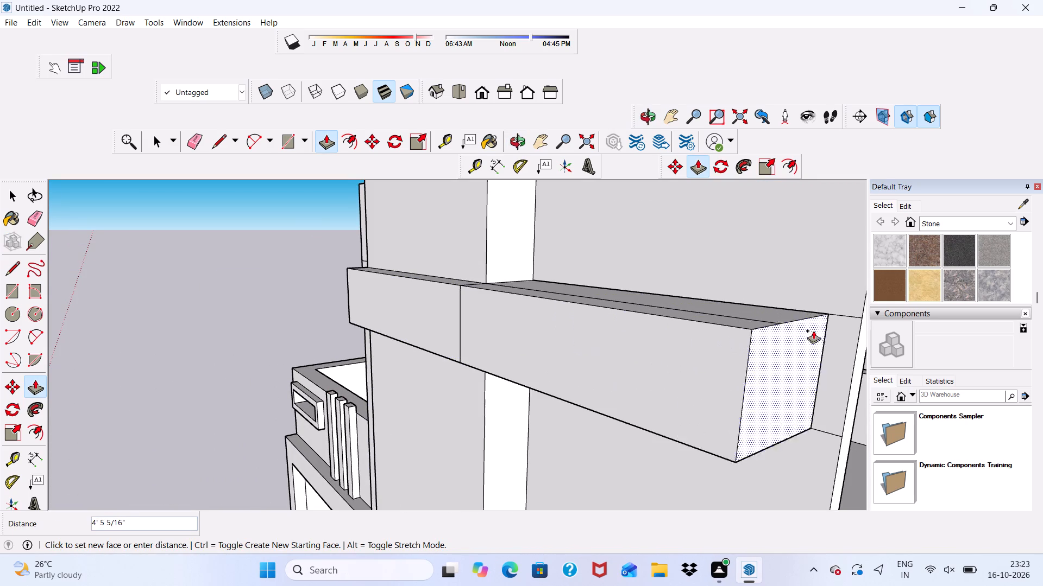
pyautogui.scroll(2, 813, 330)
pyautogui.scroll(-7, 643, 288)
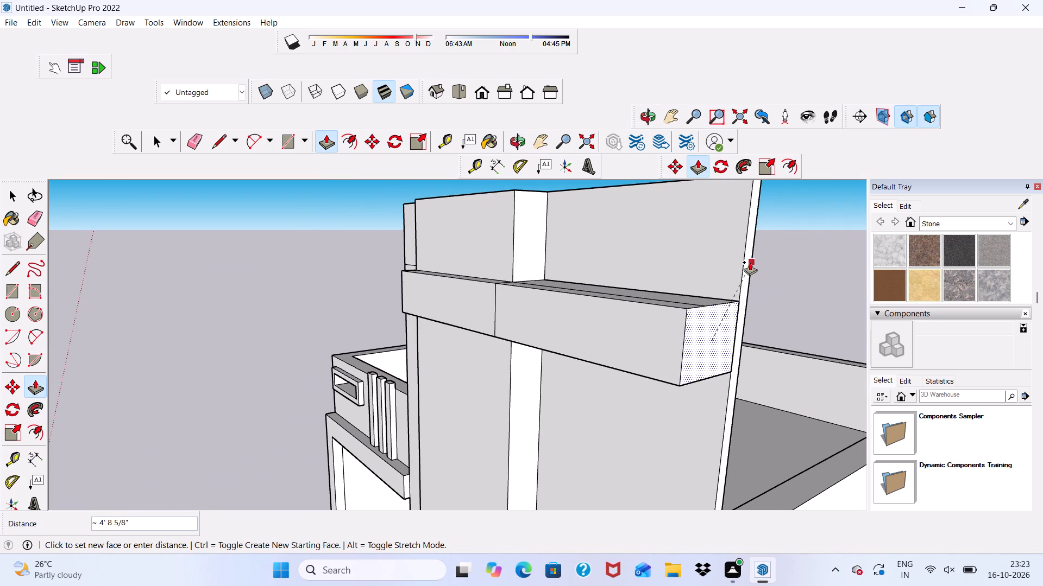
pyautogui.click(746, 264)
# Push/Pull the band's remaining flat section on the parapet side outward 1'6", flush with the middle section.
pyautogui.moveTo(497, 322); pyautogui.dragTo(704, 324, button='middle')
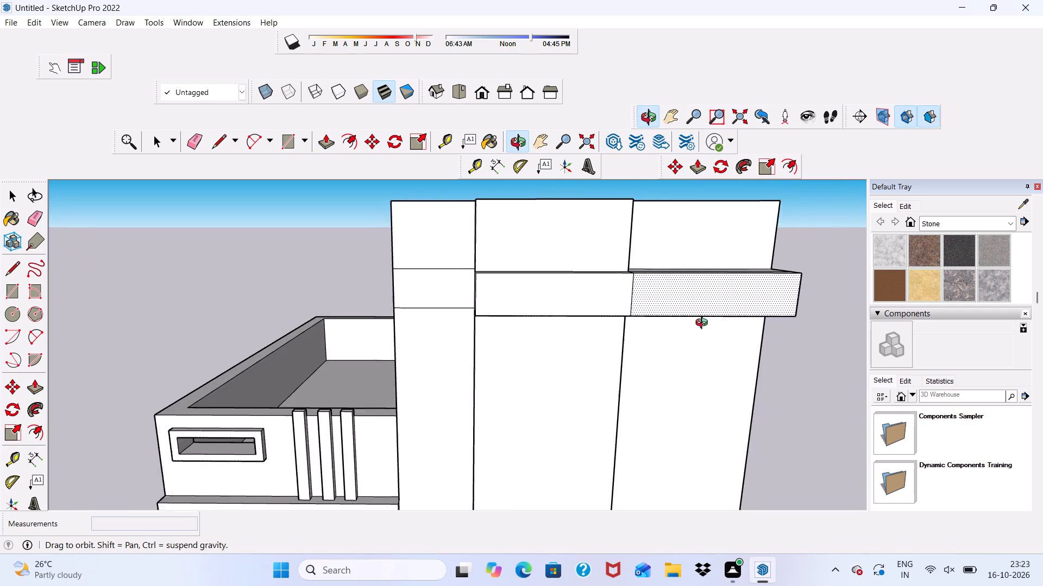
pyautogui.moveTo(704, 324); pyautogui.dragTo(711, 325, button='middle')
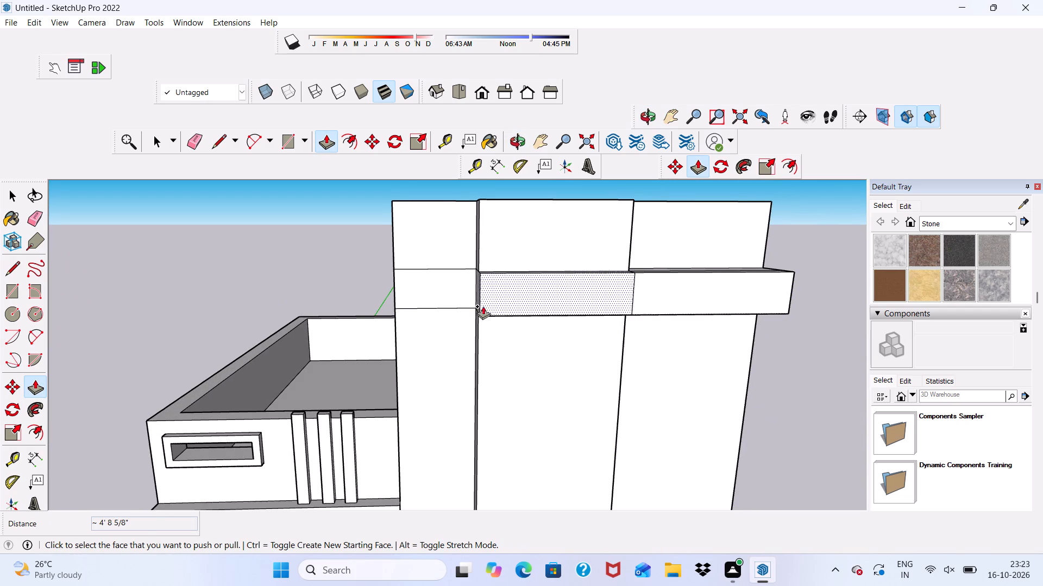
pyautogui.scroll(4, 473, 284)
pyautogui.click(422, 299)
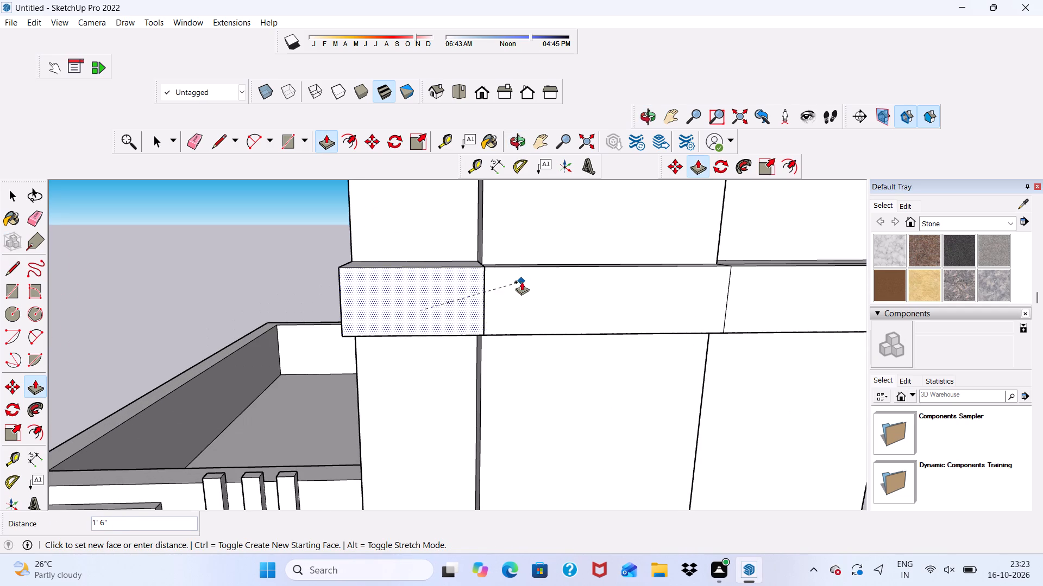
pyautogui.click(521, 282)
# Erase the seam lines on the band's front, underside and top where its parapet-side section meets the middle section.
pyautogui.scroll(-1, 513, 285)
pyautogui.moveTo(512, 293); pyautogui.dragTo(474, 211, button='middle')
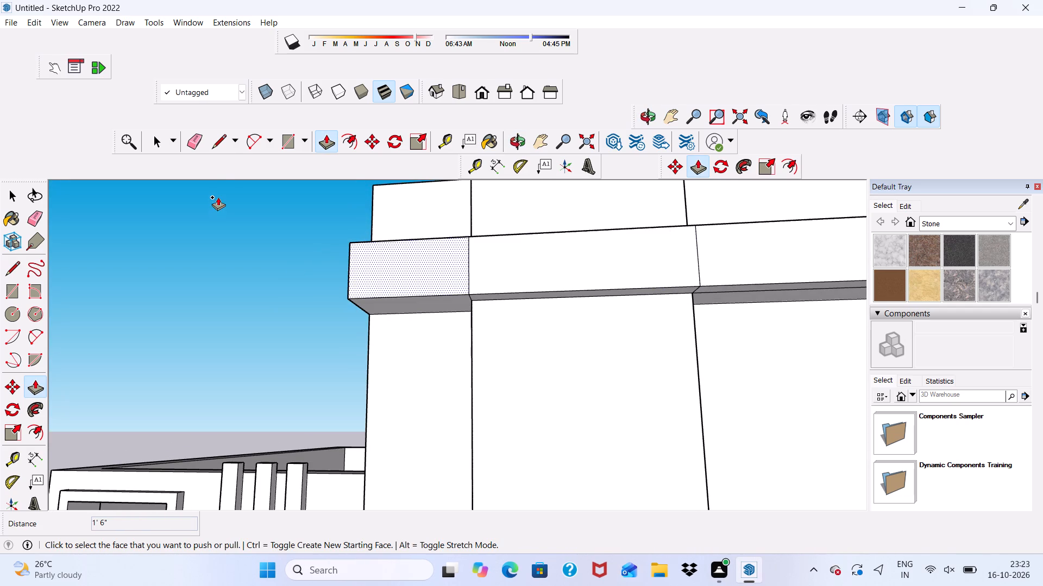
pyautogui.click(193, 141)
pyautogui.scroll(3, 436, 266)
pyautogui.moveTo(463, 260); pyautogui.dragTo(480, 264)
pyautogui.scroll(9, 487, 305)
pyautogui.click(481, 305)
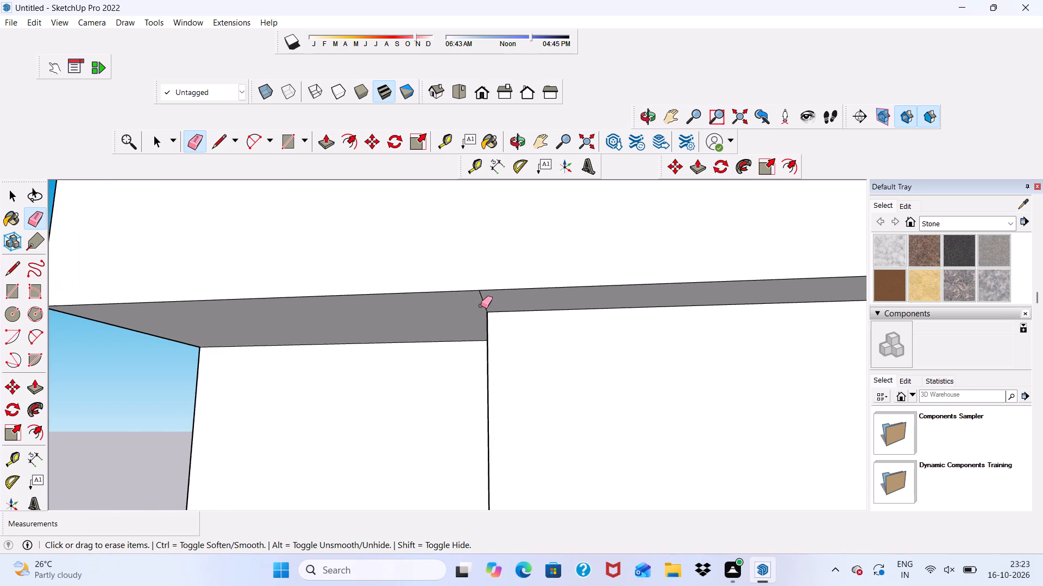
pyautogui.click(481, 301)
pyautogui.scroll(-6, 418, 328)
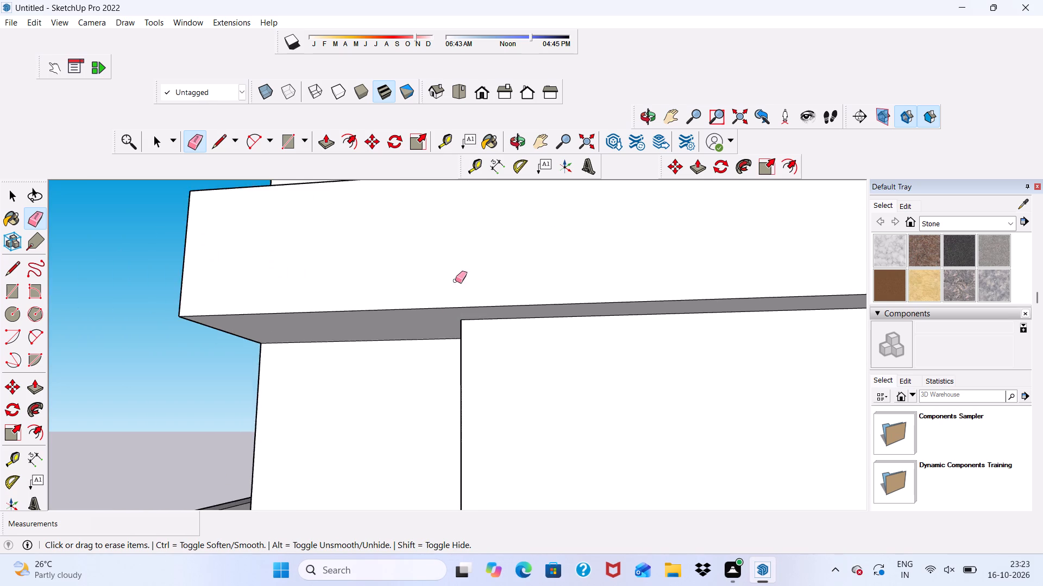
pyautogui.moveTo(455, 281); pyautogui.dragTo(478, 447, button='middle')
pyautogui.scroll(4, 436, 353)
pyautogui.moveTo(453, 252); pyautogui.dragTo(476, 253)
pyautogui.scroll(-2, 183, 314)
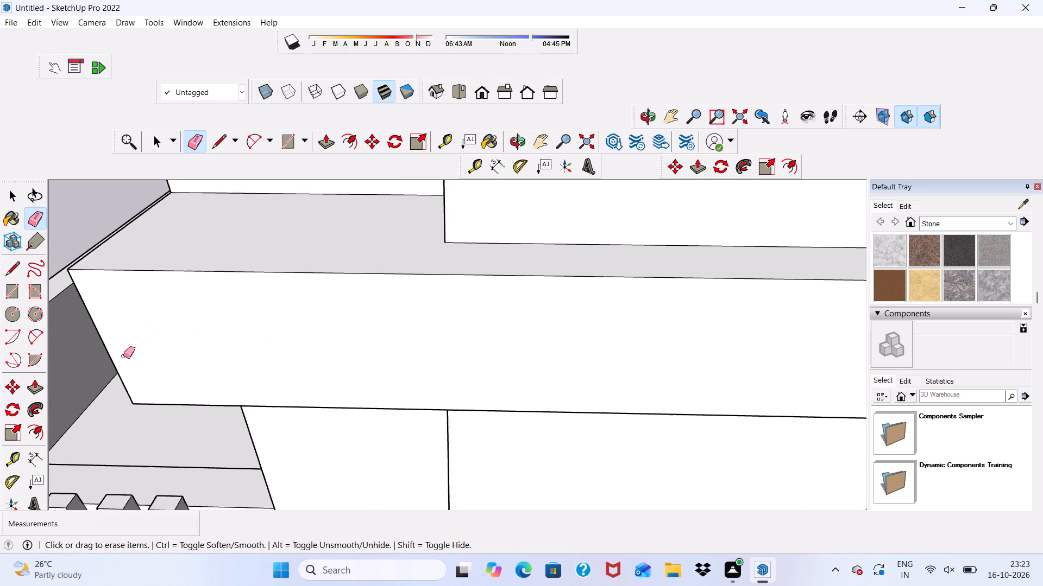
# Erase the seam lines on the band's front and top where its outer section, away from the parapet, meets the middle.
pyautogui.scroll(-10, 123, 356)
pyautogui.scroll(5, 515, 342)
pyautogui.click(345, 340)
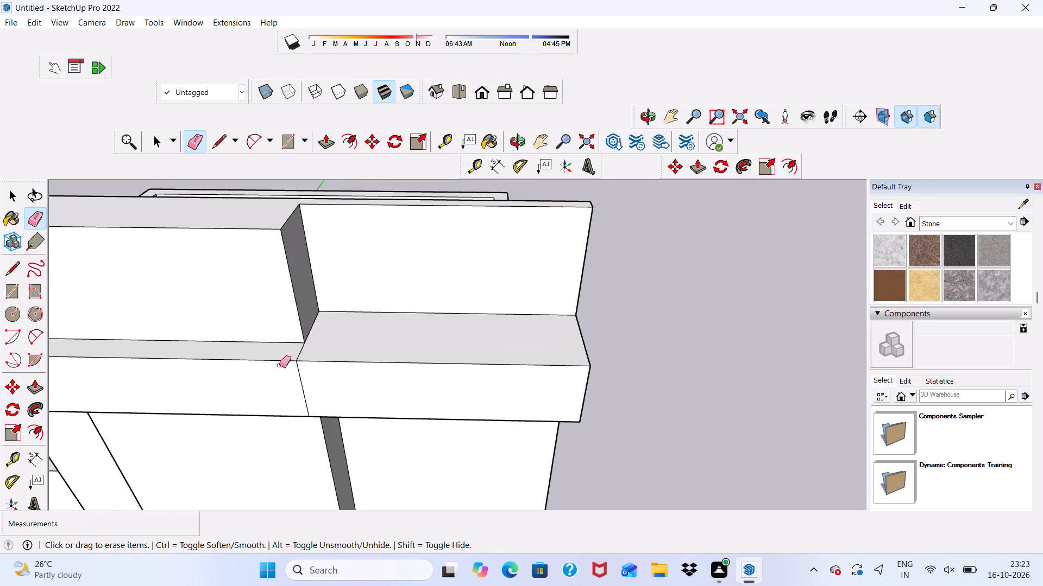
pyautogui.scroll(2, 271, 368)
pyautogui.click(303, 346)
pyautogui.moveTo(308, 371); pyautogui.dragTo(299, 386)
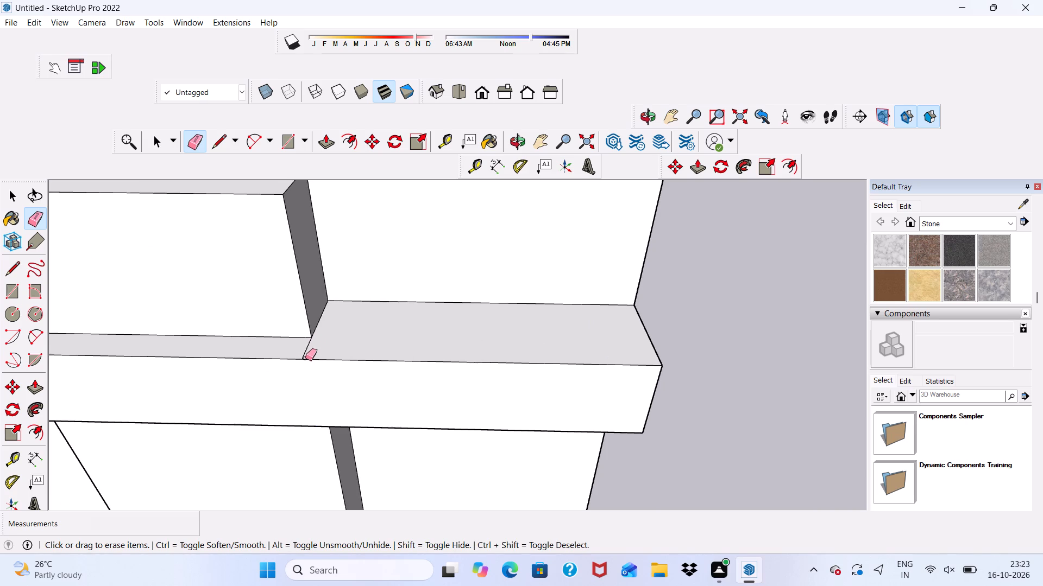
pyautogui.click(306, 351)
# Erase the cross seam and the lengthwise leftover line on the underside of the band's outer section.
pyautogui.scroll(-1, 307, 349)
pyautogui.moveTo(309, 347); pyautogui.dragTo(310, 111, button='middle')
pyautogui.scroll(4, 273, 325)
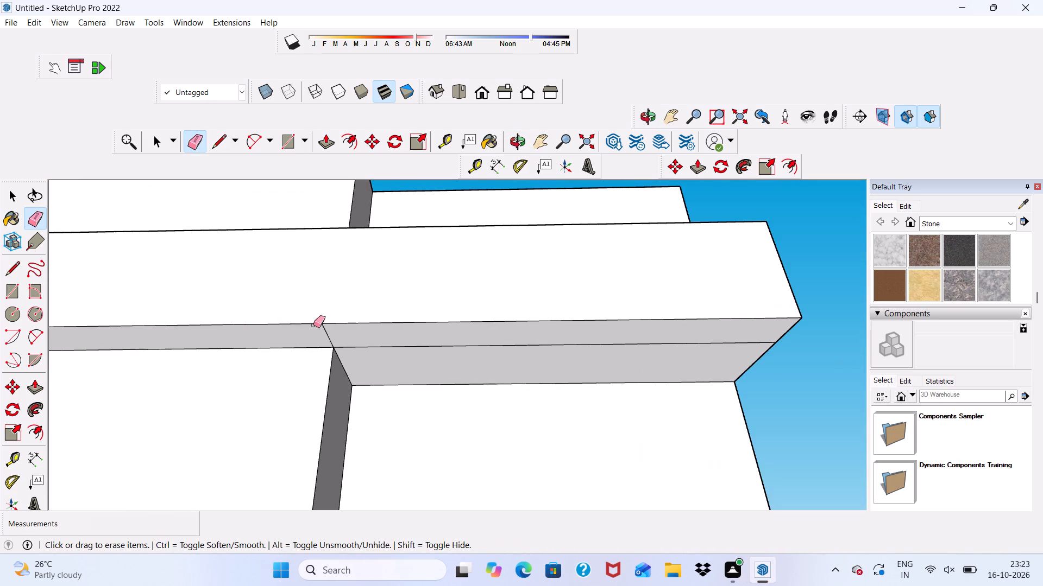
pyautogui.moveTo(329, 329); pyautogui.dragTo(325, 341)
pyautogui.click(362, 351)
pyautogui.moveTo(366, 344); pyautogui.dragTo(368, 354)
pyautogui.scroll(-14, 344, 307)
pyautogui.press('space')
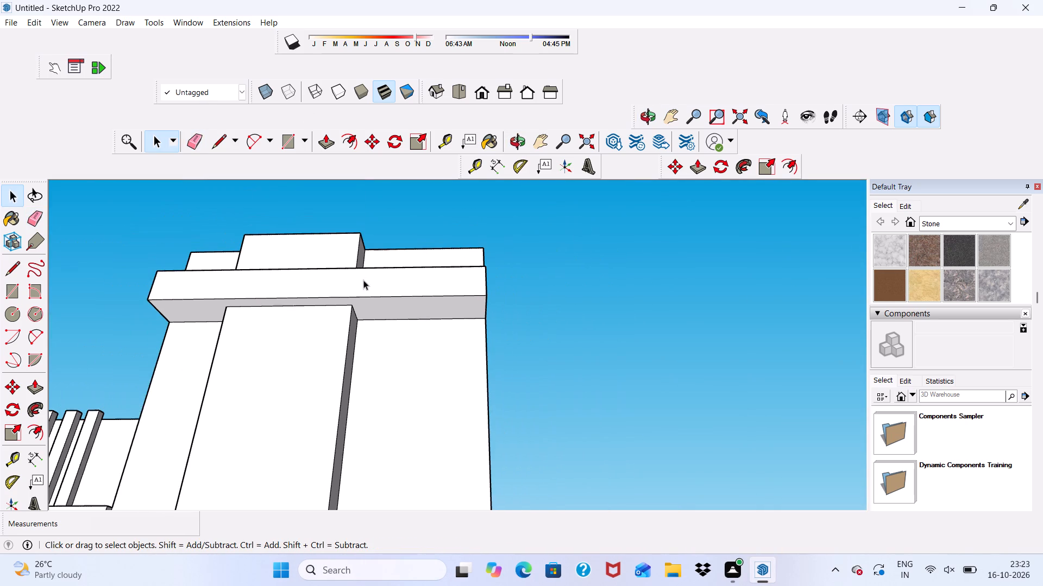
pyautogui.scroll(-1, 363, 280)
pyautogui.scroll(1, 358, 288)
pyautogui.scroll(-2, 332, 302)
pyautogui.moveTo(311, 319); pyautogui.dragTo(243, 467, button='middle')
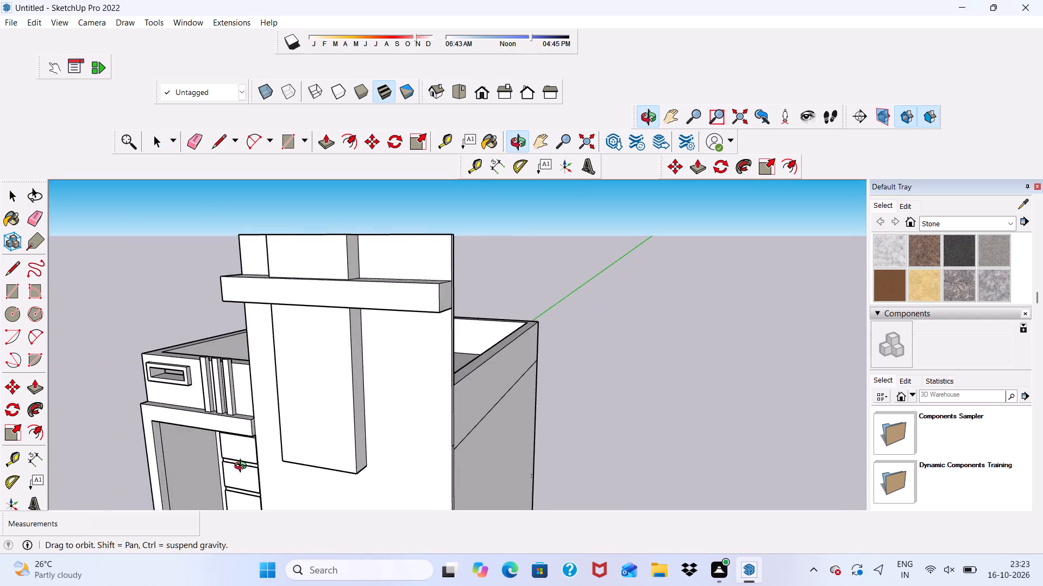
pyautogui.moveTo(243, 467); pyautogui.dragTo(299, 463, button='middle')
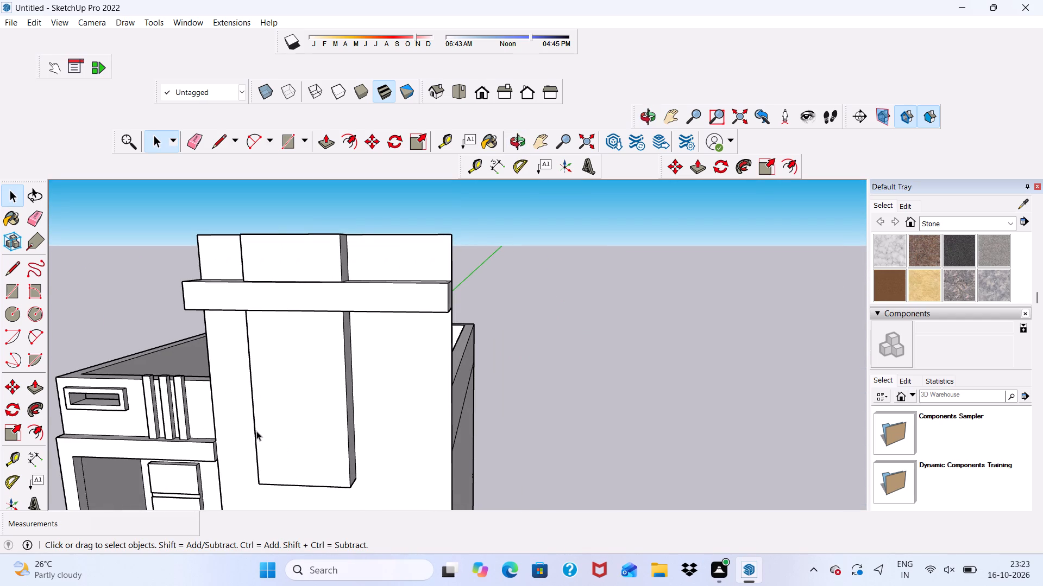
# Draw a rectangle about 6'3" high and 3'5" wide on the raised panel's front face, below the horizontal band.
pyautogui.scroll(3, 256, 431)
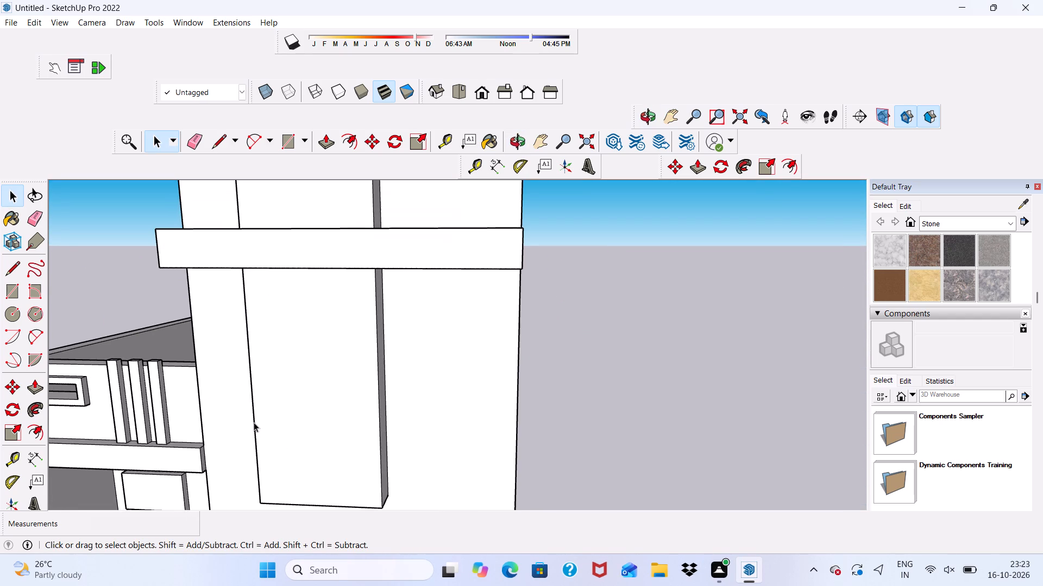
pyautogui.click(288, 143)
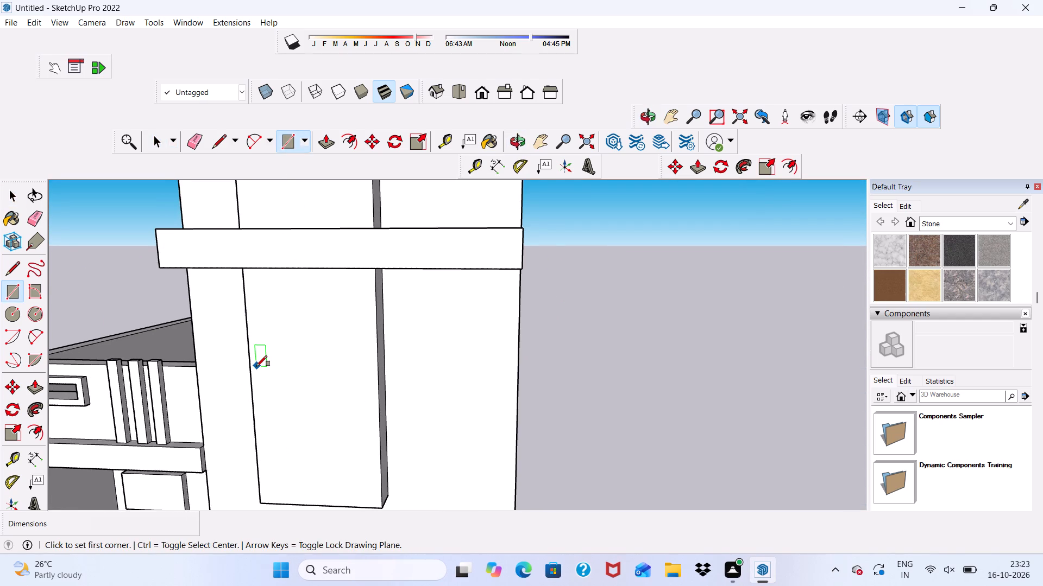
pyautogui.scroll(1, 256, 366)
pyautogui.scroll(-2, 256, 366)
pyautogui.moveTo(256, 366); pyautogui.dragTo(277, 335, button='middle')
pyautogui.scroll(3, 266, 295)
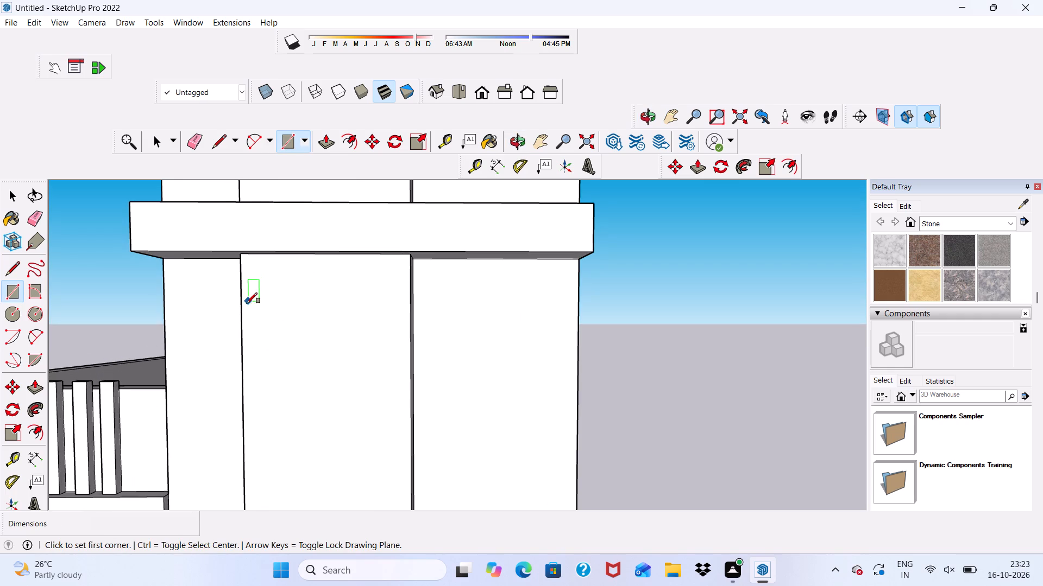
pyautogui.click(259, 305)
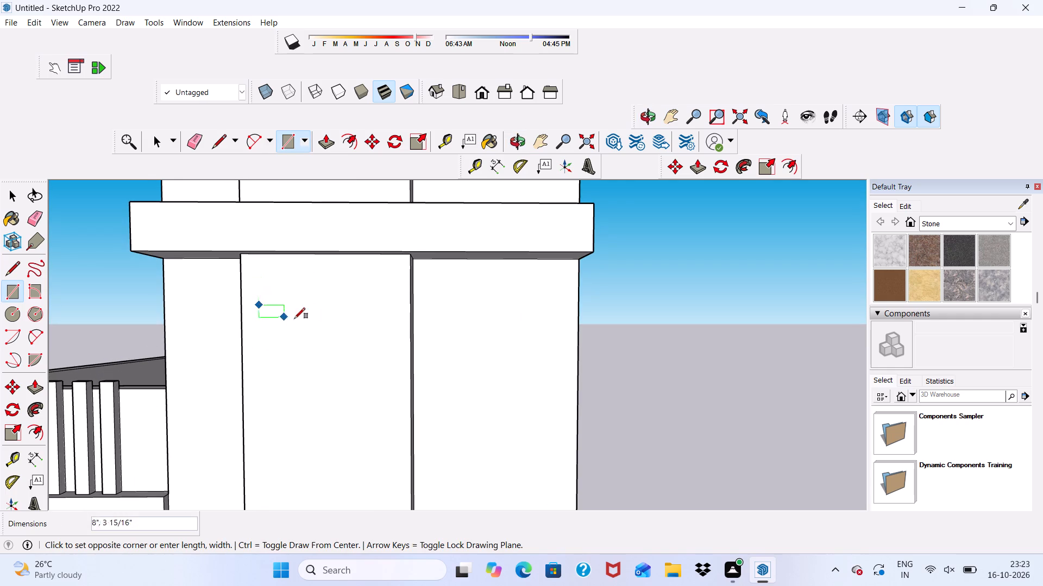
pyautogui.scroll(1, 317, 316)
pyautogui.scroll(-3, 357, 319)
pyautogui.scroll(10, 379, 343)
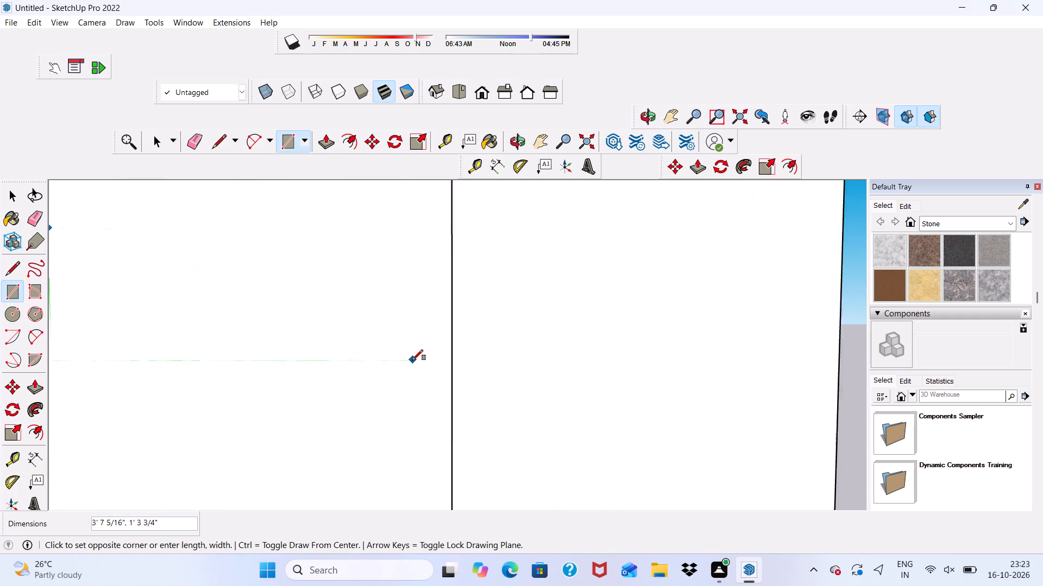
pyautogui.scroll(2, 412, 360)
pyautogui.scroll(-10, 412, 360)
pyautogui.scroll(6, 404, 369)
pyautogui.scroll(-6, 393, 394)
pyautogui.scroll(1, 407, 393)
pyautogui.scroll(-5, 388, 352)
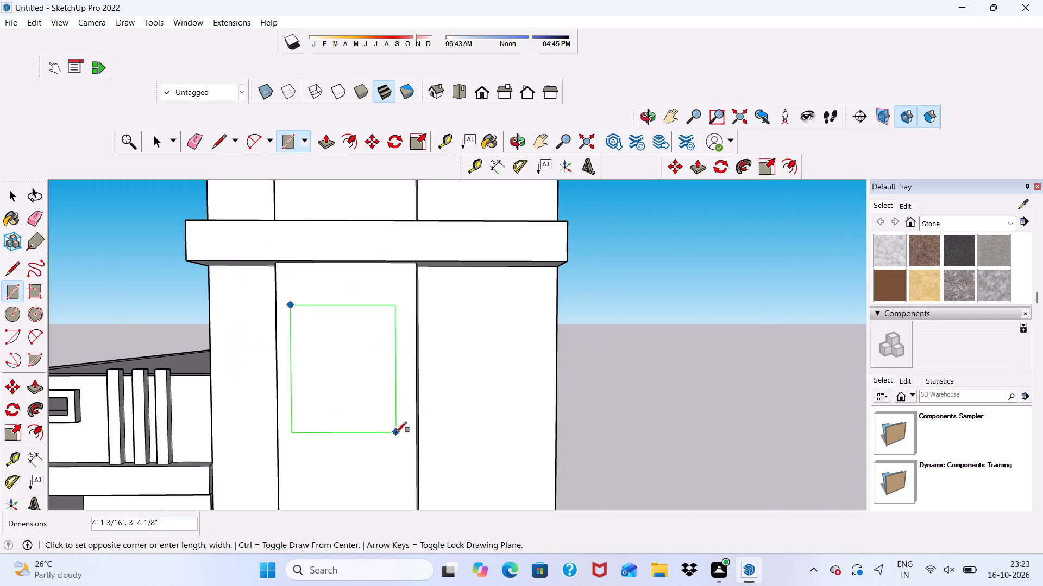
pyautogui.scroll(1, 395, 433)
pyautogui.scroll(-6, 378, 370)
pyautogui.scroll(1, 386, 384)
pyautogui.scroll(2, 377, 480)
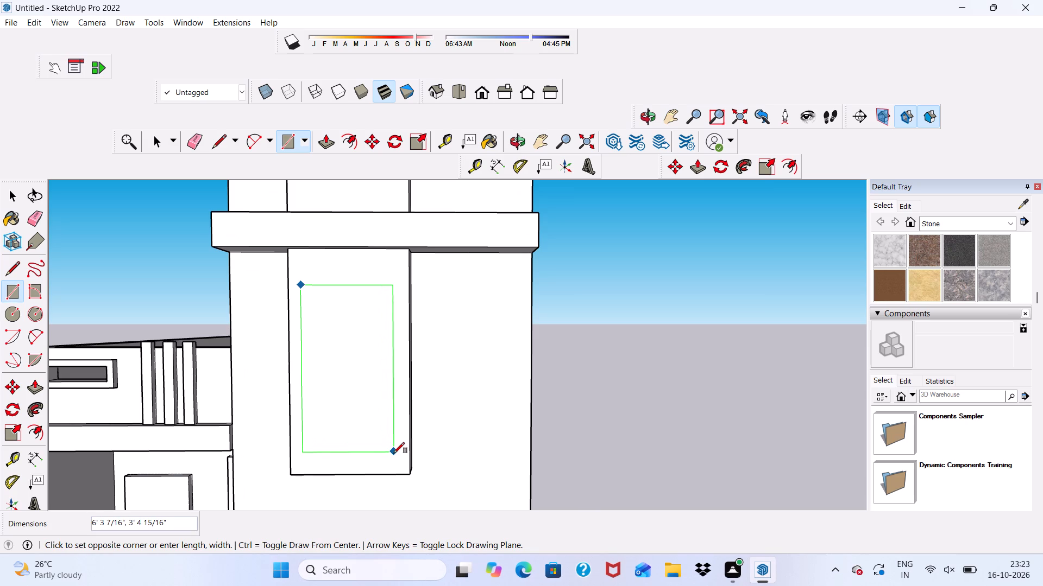
pyautogui.click(396, 454)
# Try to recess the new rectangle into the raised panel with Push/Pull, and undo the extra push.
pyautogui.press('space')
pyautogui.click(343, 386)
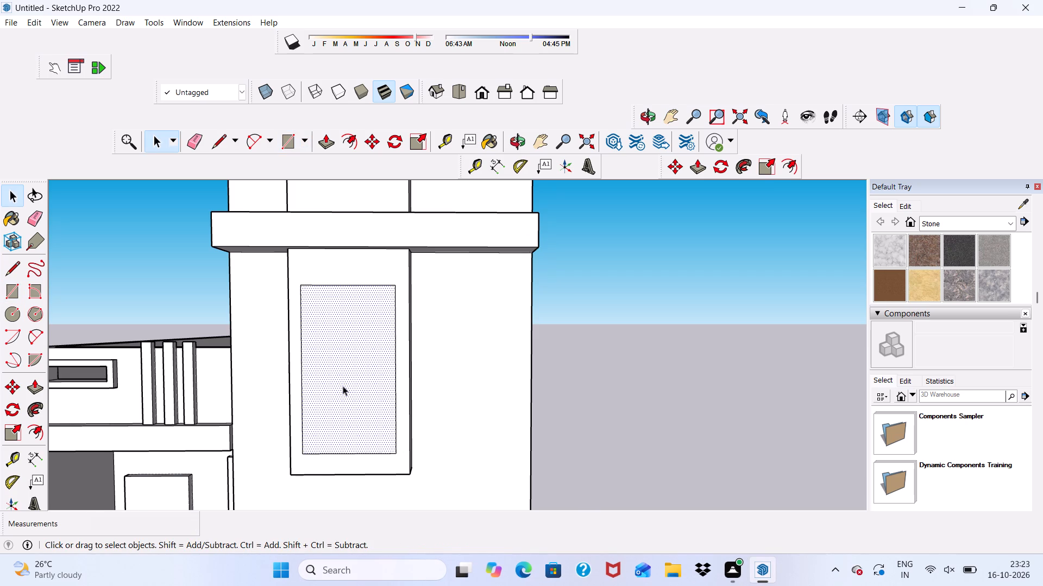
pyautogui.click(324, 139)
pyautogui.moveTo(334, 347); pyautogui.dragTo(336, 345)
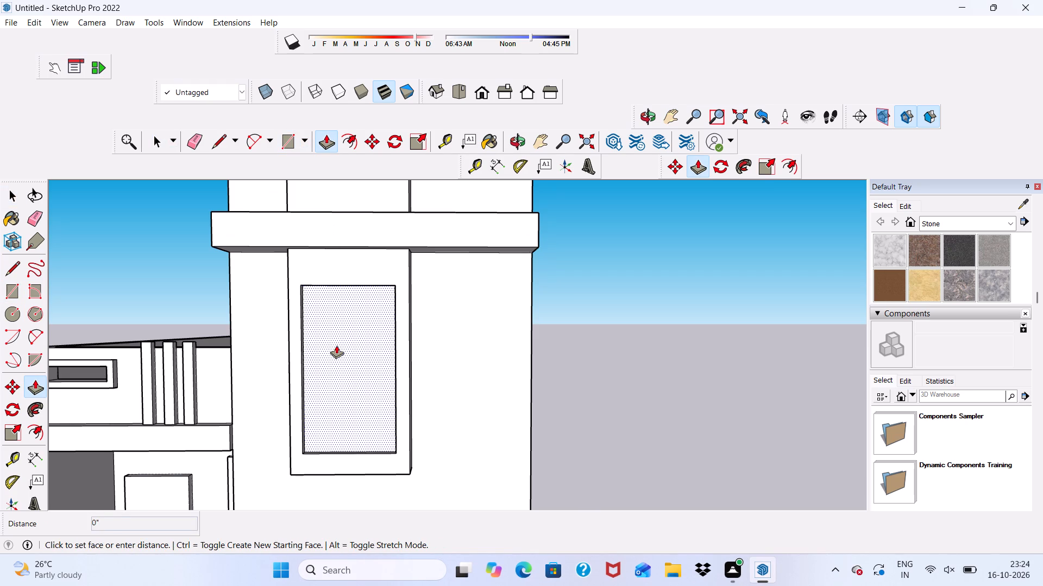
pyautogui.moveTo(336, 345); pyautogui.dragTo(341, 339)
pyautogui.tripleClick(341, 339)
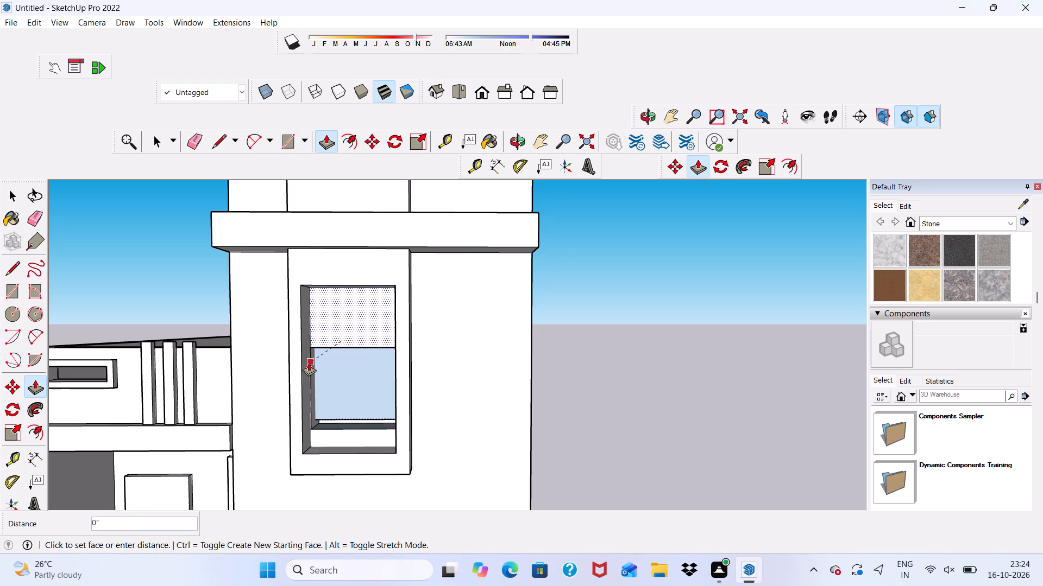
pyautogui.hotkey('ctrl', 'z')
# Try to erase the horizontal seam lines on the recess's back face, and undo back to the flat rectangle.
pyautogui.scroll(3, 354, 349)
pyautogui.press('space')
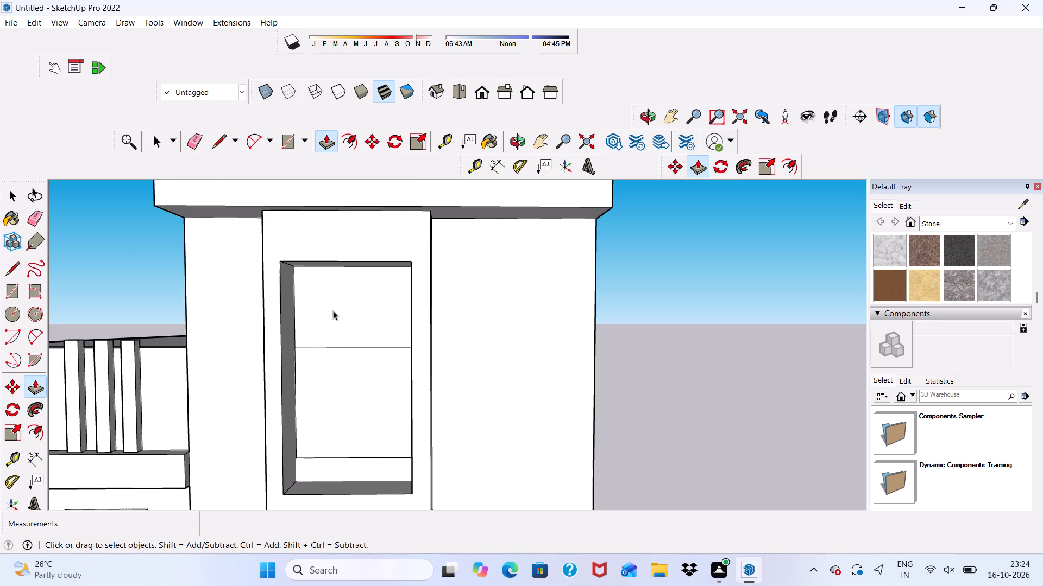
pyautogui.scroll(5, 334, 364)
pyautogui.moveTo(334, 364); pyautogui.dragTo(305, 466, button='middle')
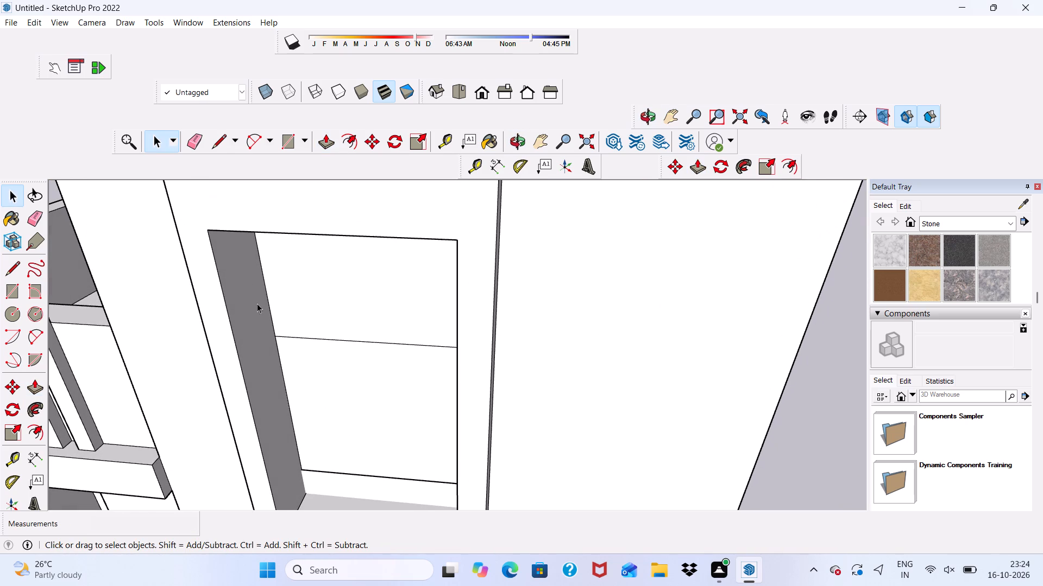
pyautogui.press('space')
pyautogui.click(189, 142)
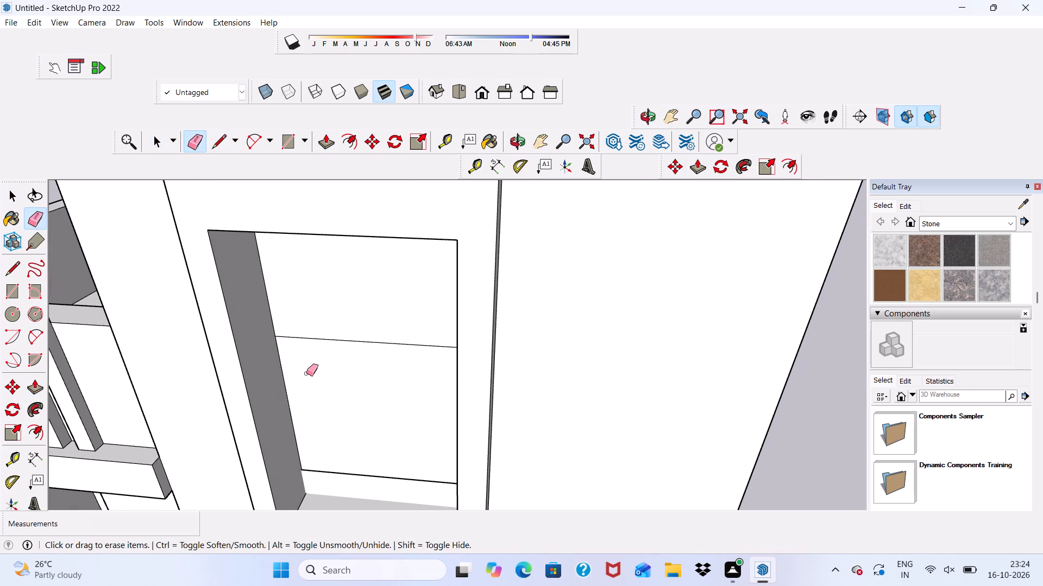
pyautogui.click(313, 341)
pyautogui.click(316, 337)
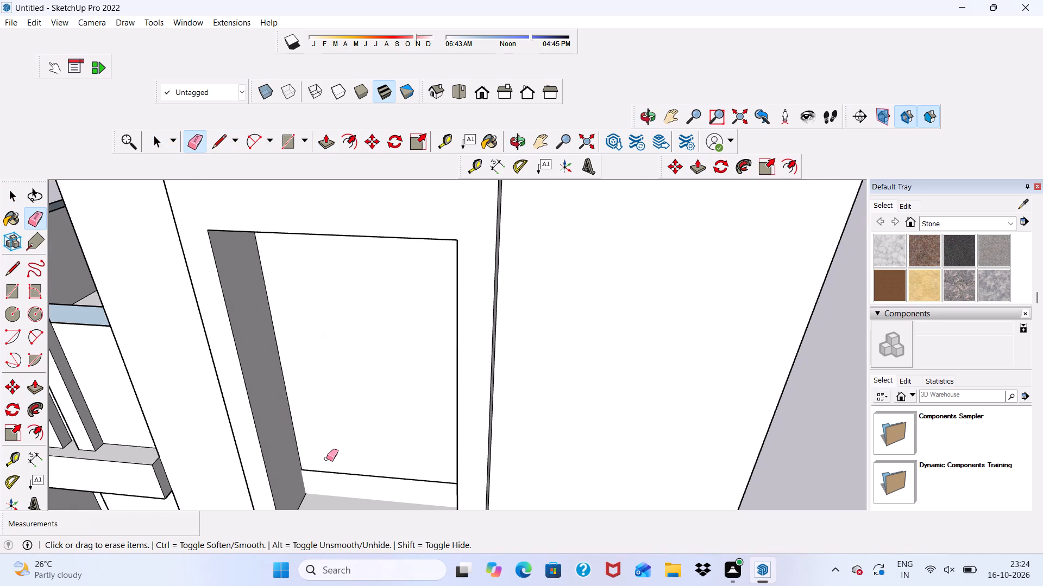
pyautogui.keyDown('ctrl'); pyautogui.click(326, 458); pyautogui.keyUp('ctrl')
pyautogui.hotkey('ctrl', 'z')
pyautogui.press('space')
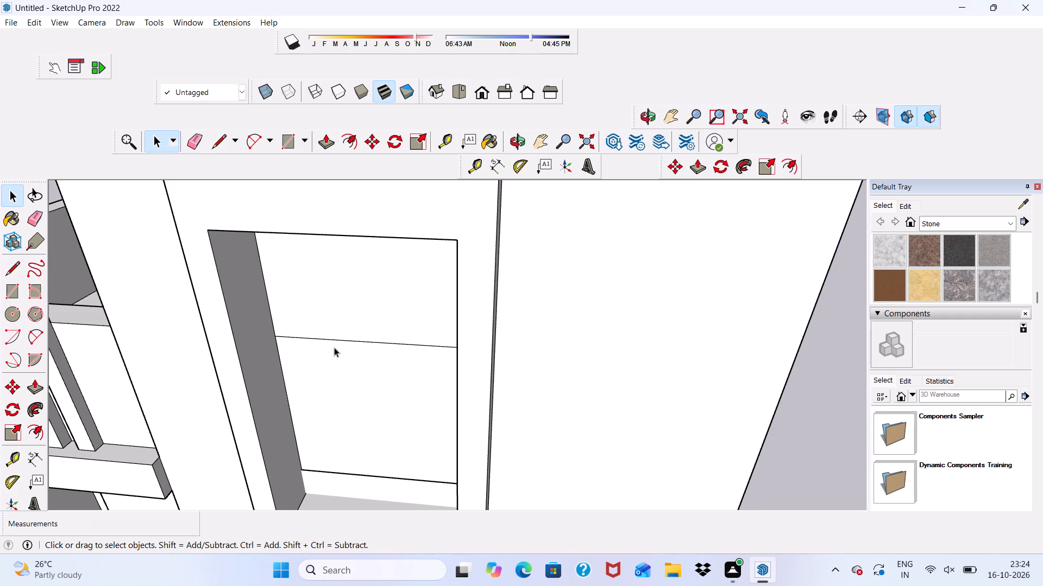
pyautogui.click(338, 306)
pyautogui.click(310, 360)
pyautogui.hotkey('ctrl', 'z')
# Push/Pull the rectangle on the raised panel inward about 8 9/16".
pyautogui.keyDown('ctrl'); pyautogui.click(310, 360); pyautogui.keyUp('ctrl')
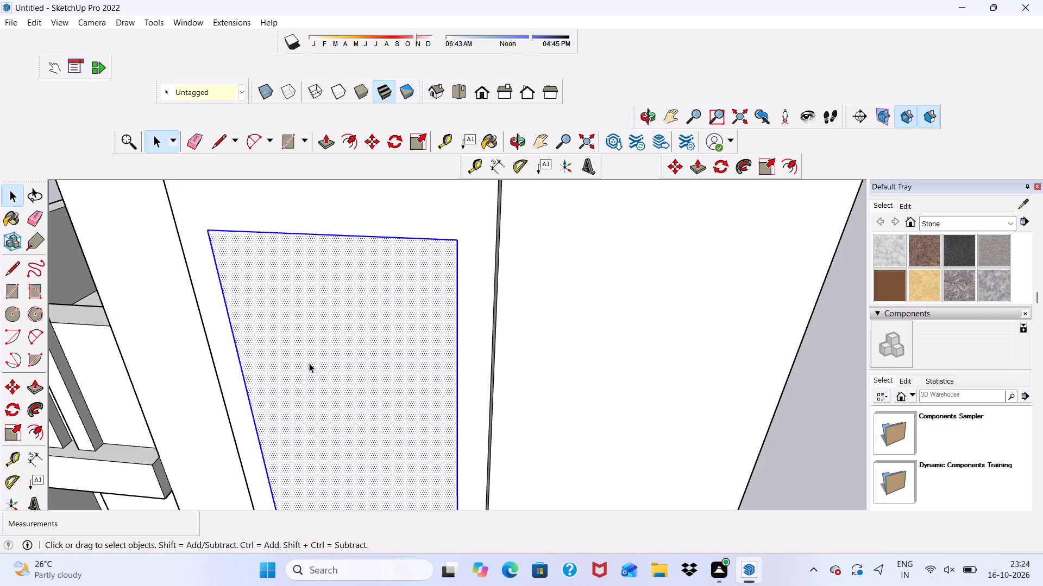
pyautogui.click(321, 148)
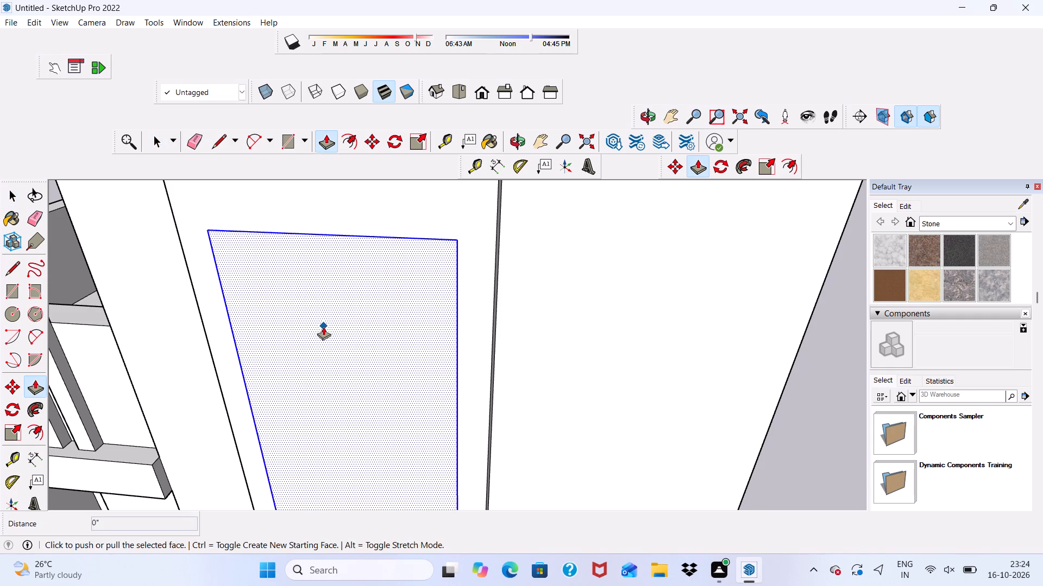
pyautogui.moveTo(323, 327); pyautogui.dragTo(339, 307)
pyautogui.scroll(-5, 207, 349)
pyautogui.moveTo(265, 388); pyautogui.dragTo(317, 341, button='middle')
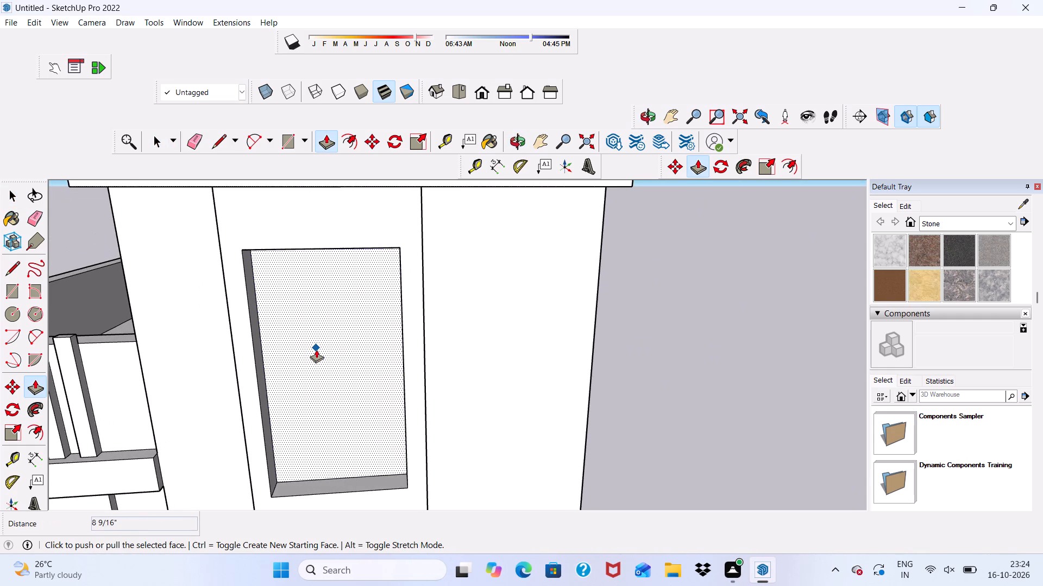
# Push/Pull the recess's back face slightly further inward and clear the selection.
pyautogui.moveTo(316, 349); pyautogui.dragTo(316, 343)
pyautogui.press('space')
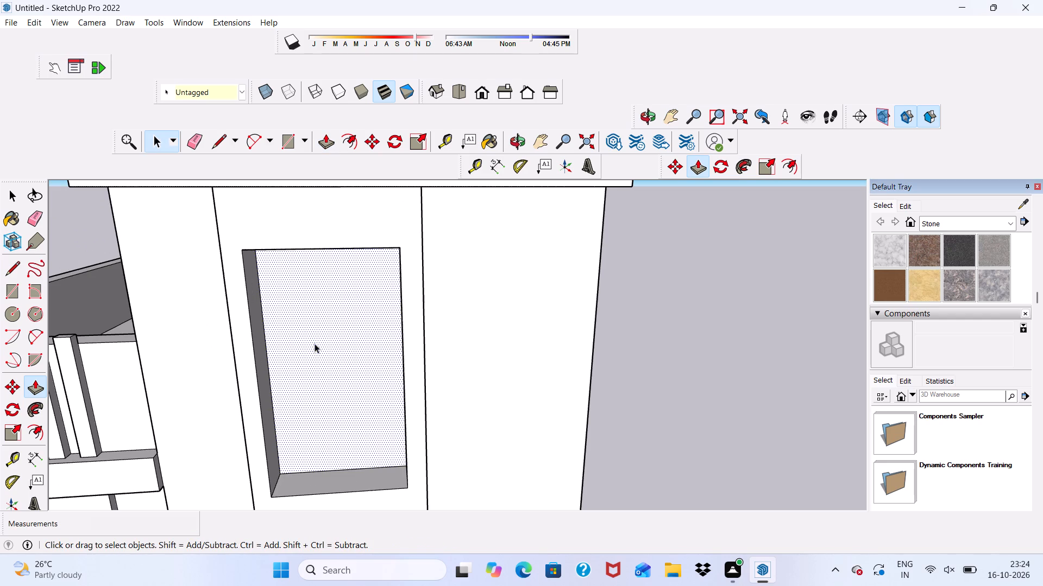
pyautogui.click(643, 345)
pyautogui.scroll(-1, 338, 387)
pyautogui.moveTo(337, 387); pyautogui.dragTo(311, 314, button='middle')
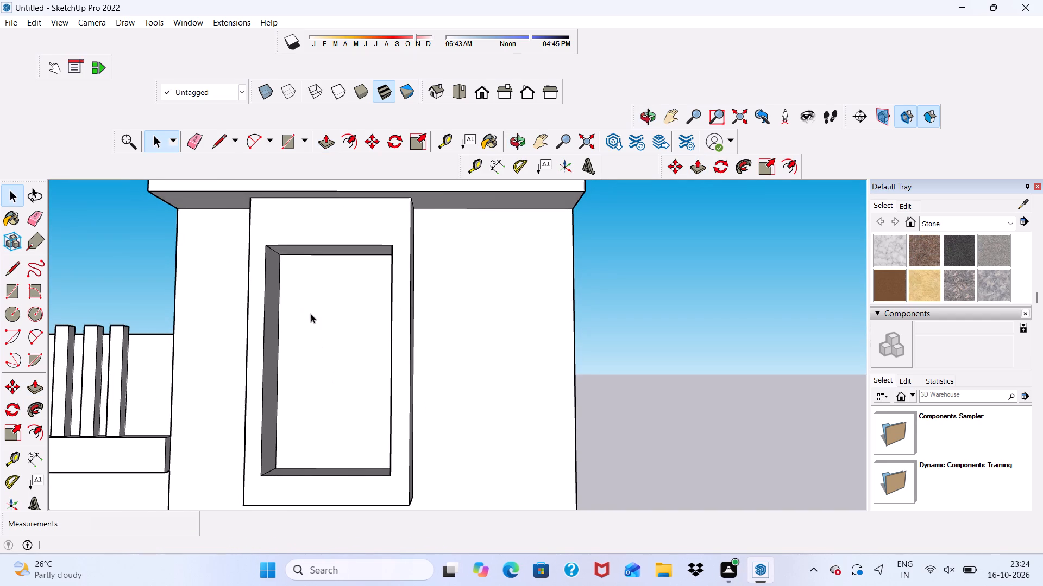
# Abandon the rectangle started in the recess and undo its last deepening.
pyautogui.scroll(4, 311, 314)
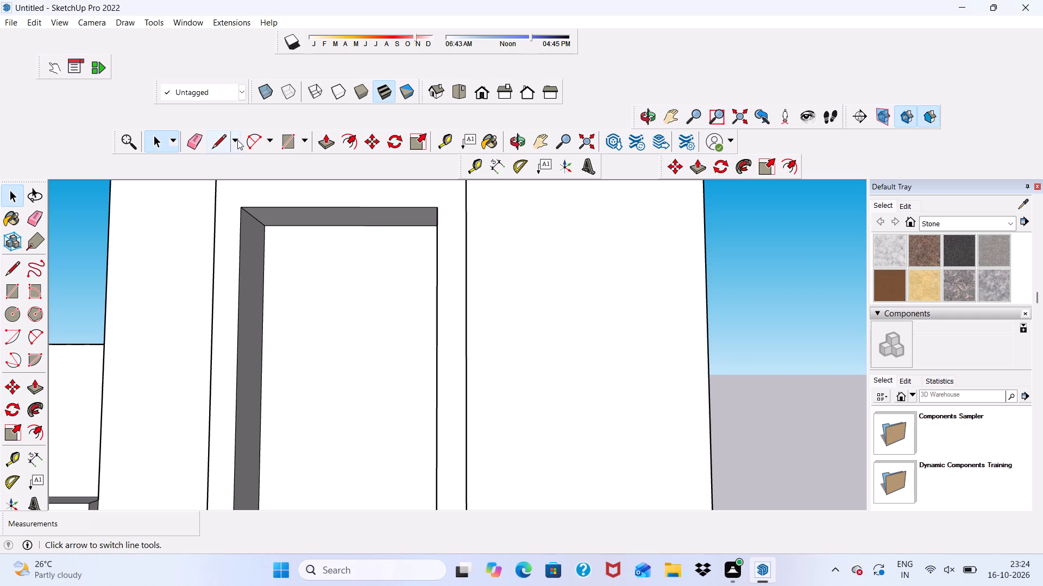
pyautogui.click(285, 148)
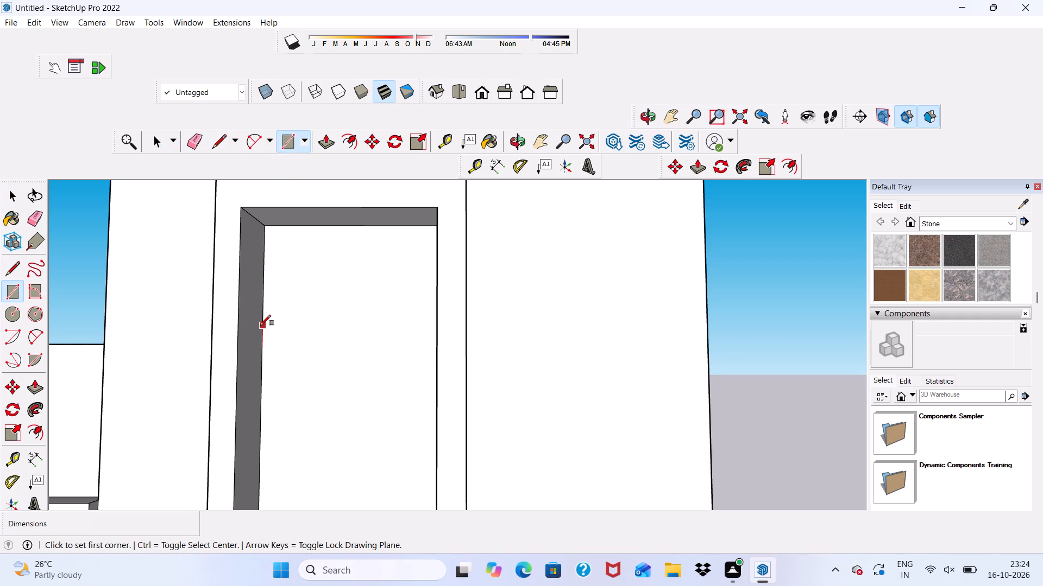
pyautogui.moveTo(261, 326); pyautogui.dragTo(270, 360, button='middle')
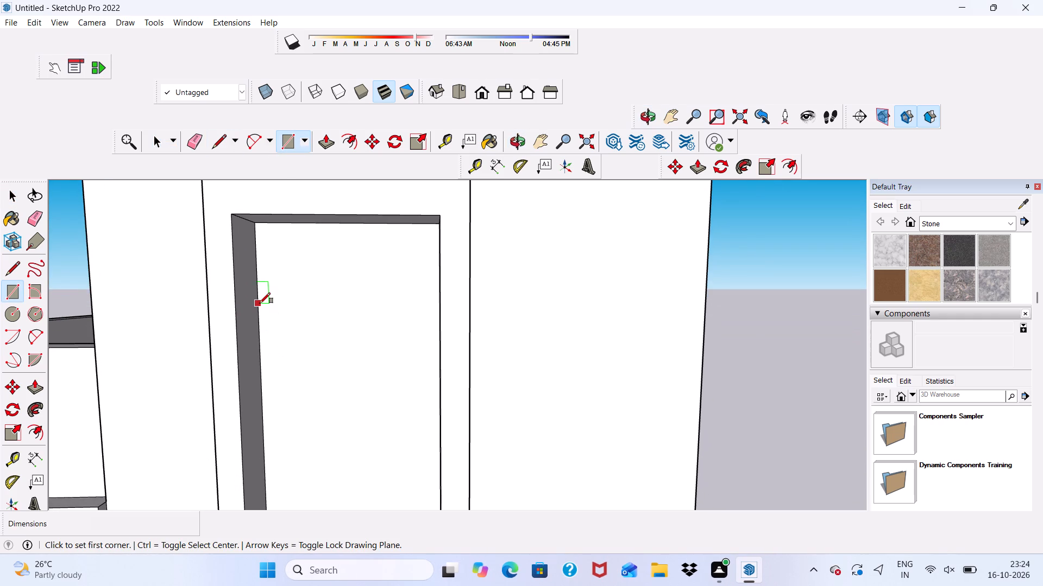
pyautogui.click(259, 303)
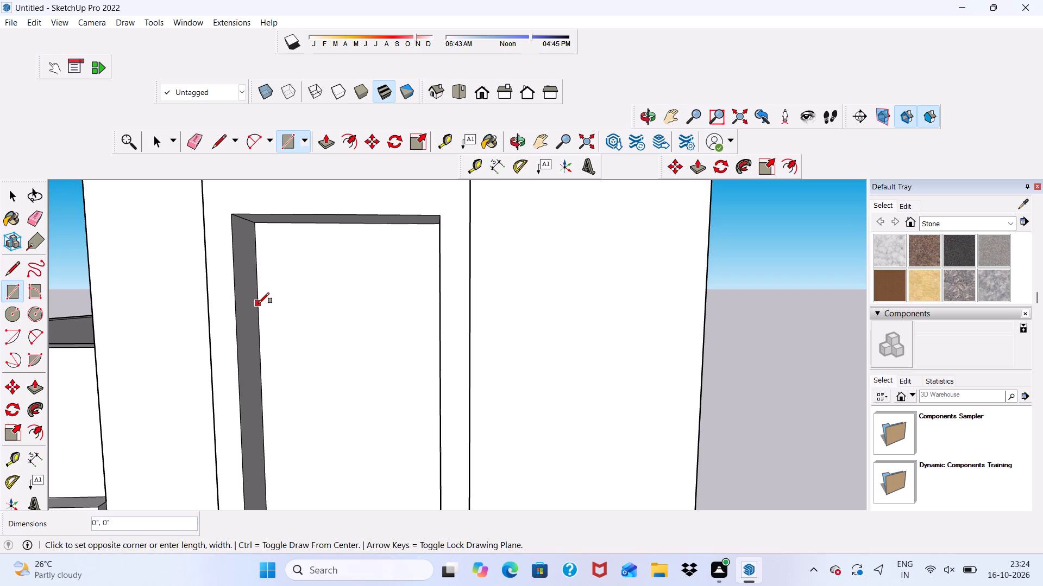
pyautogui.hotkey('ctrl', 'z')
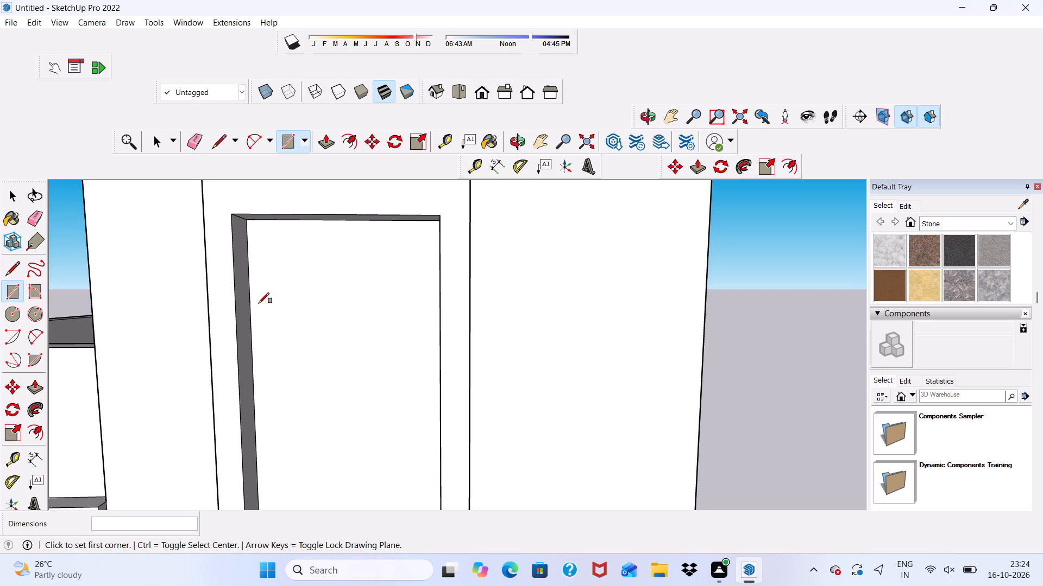
# Draw a thin horizontal rectangle about 2 7/16" high across the full width of the recess's back face, in its upper part.
pyautogui.scroll(-1, 282, 310)
pyautogui.moveTo(282, 312); pyautogui.dragTo(276, 297, button='middle')
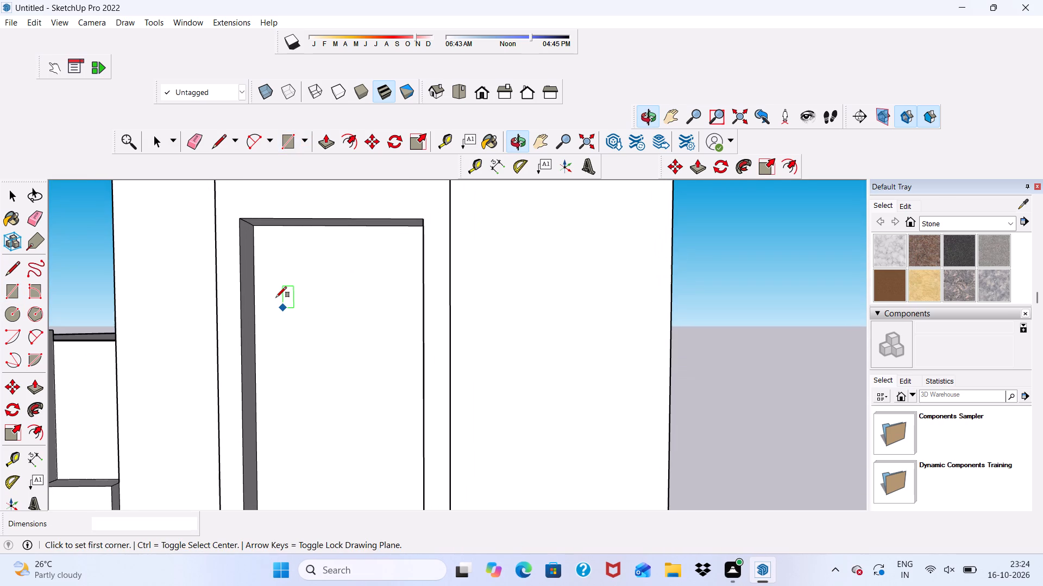
pyautogui.scroll(9, 249, 298)
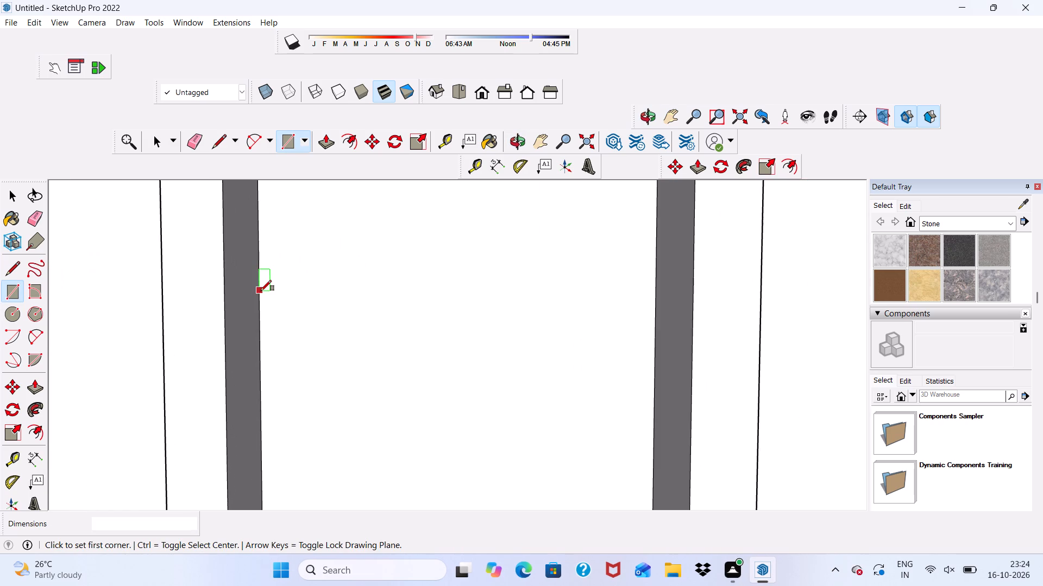
pyautogui.click(261, 291)
pyautogui.scroll(-2, 321, 304)
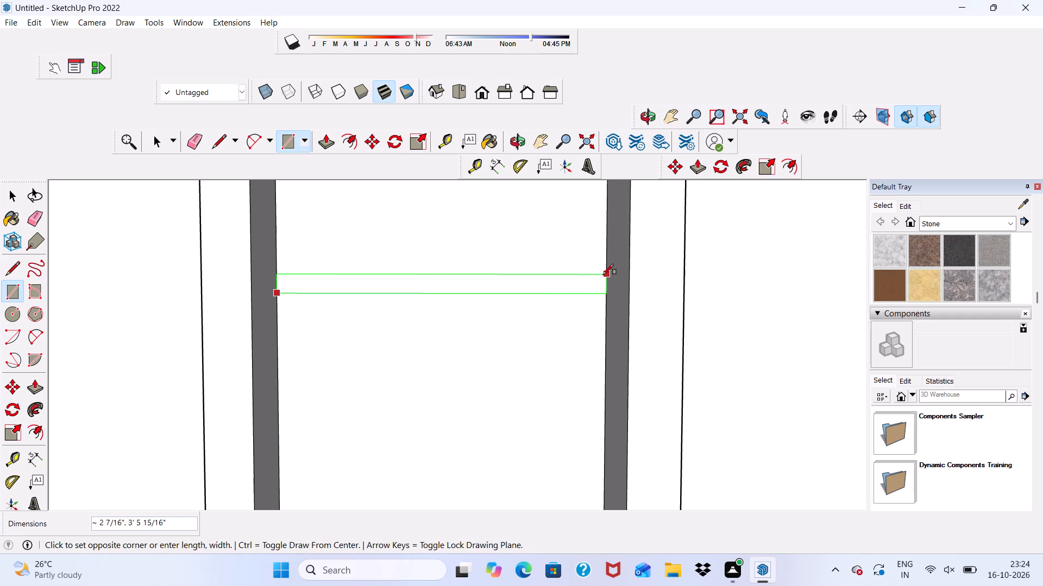
pyautogui.click(603, 275)
# Copy the thin strip with its edges about 7 5/16" straight down the recess's back face.
pyautogui.press('space')
pyautogui.doubleClick(310, 290)
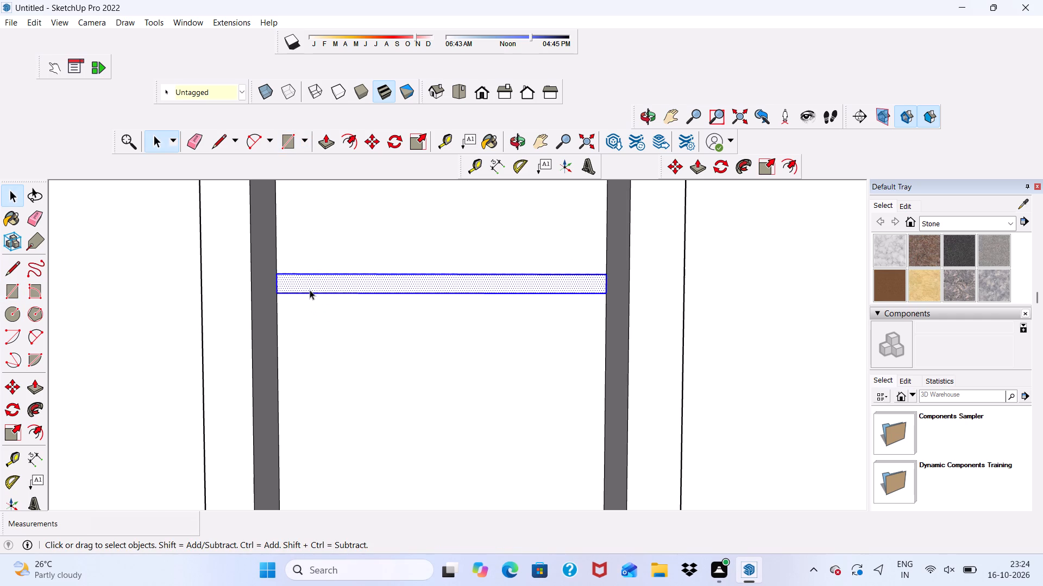
pyautogui.click(368, 135)
pyautogui.scroll(-3, 367, 228)
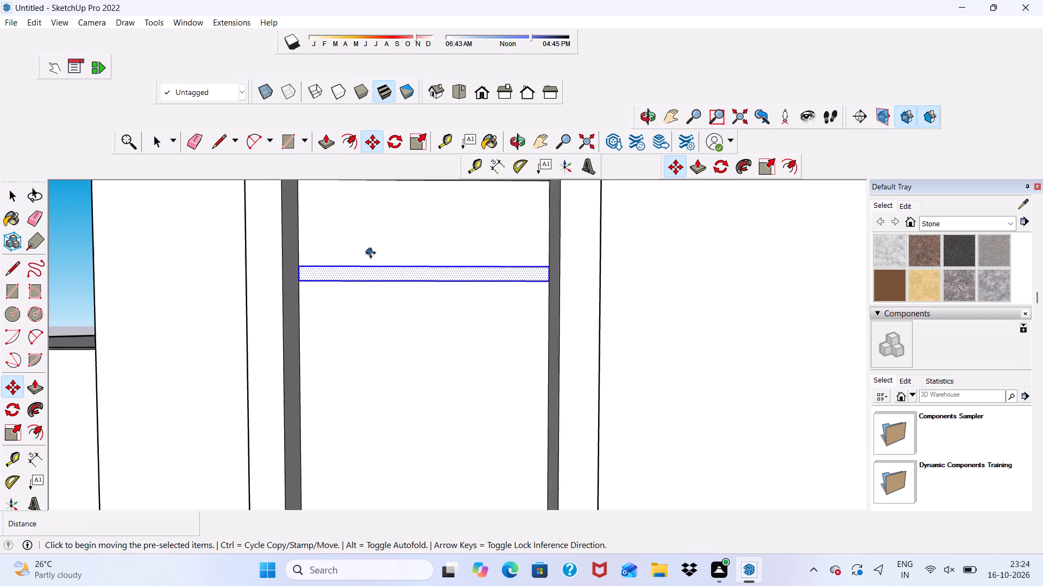
pyautogui.scroll(-6, 370, 253)
pyautogui.scroll(1, 365, 280)
pyautogui.click(371, 263)
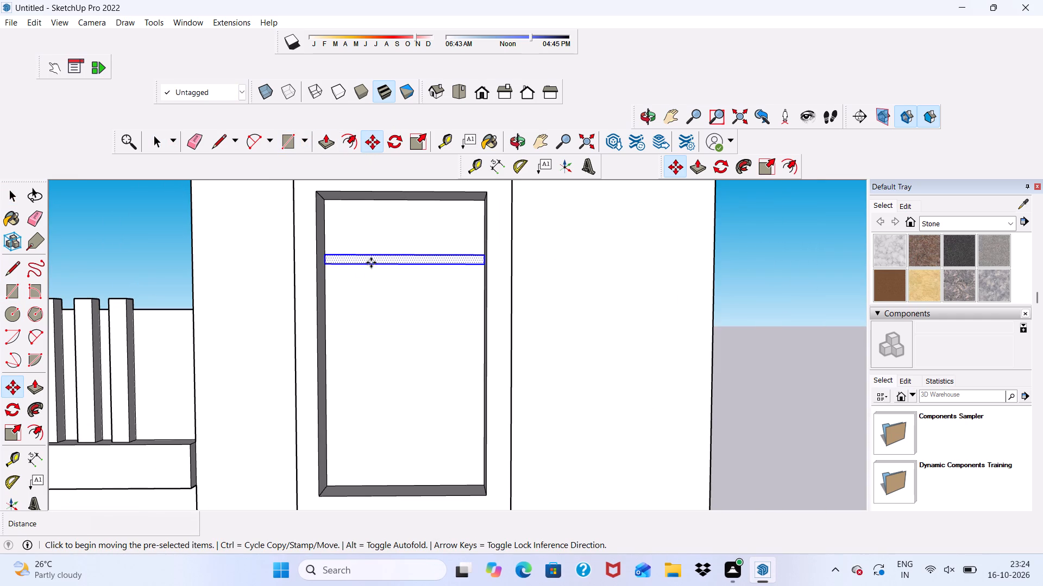
pyautogui.rightClick(366, 292)
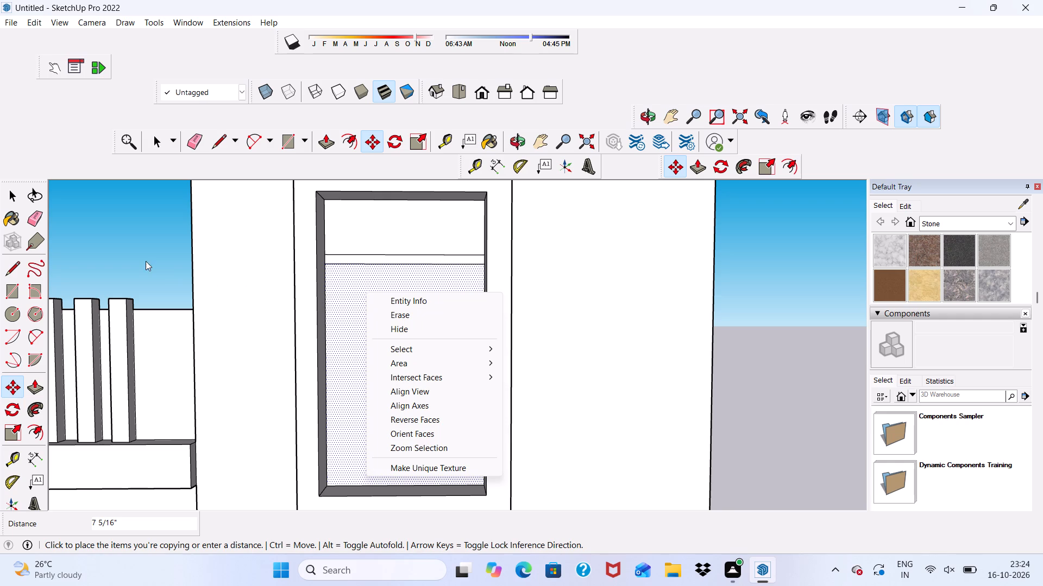
pyautogui.click(141, 257)
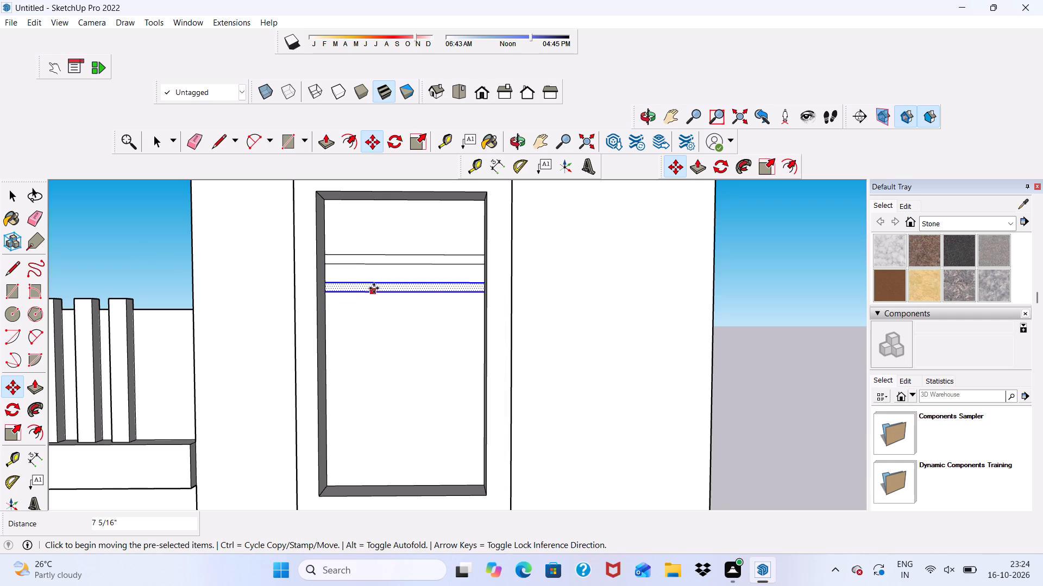
# Move the second strip further down the recess's back face to widen the gap below the upper strip.
pyautogui.click(376, 290)
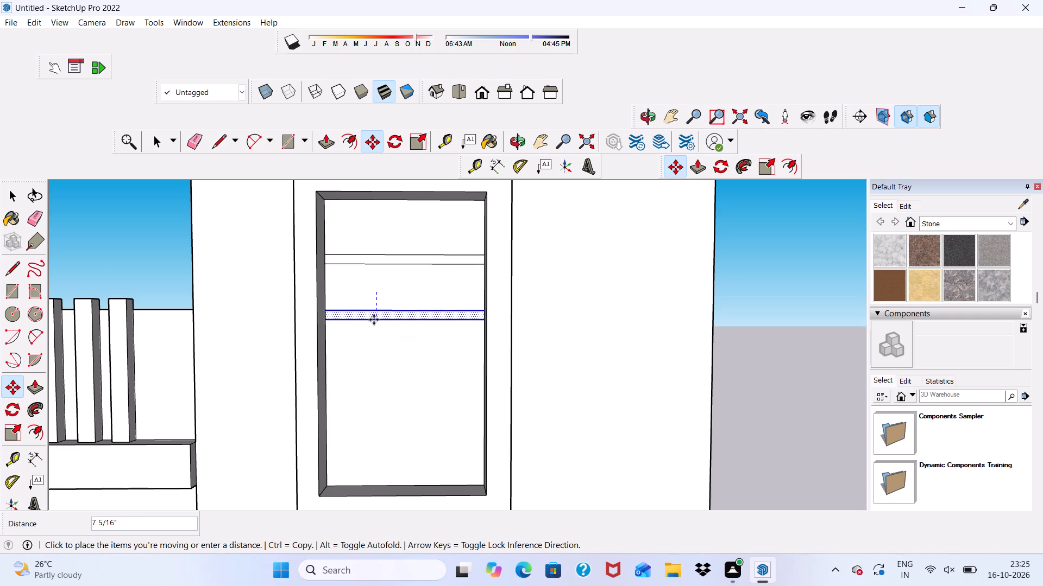
pyautogui.click(375, 316)
pyautogui.click(375, 311)
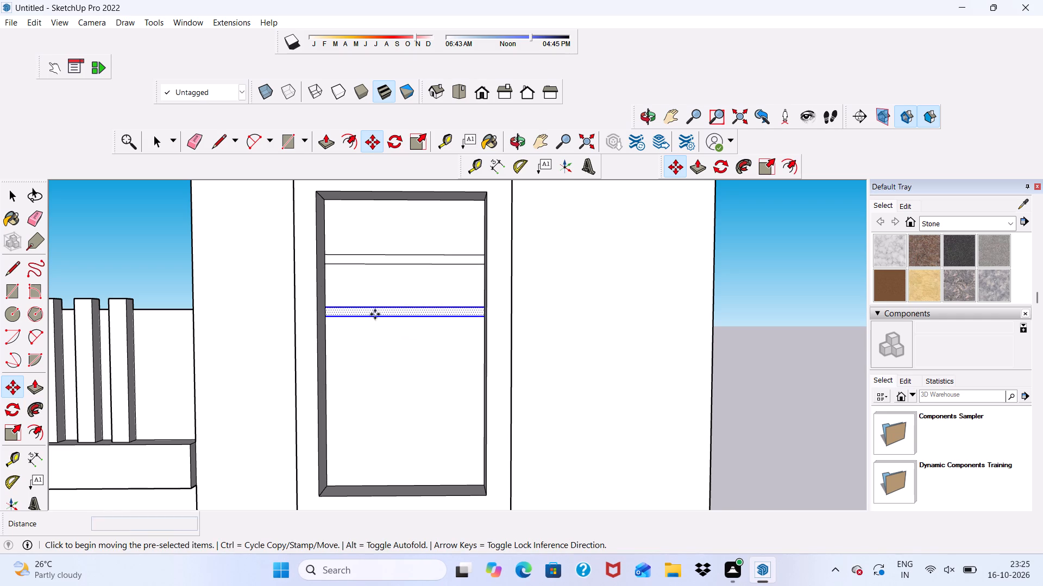
pyautogui.keyDown('ctrl'); pyautogui.moveTo(374, 349); pyautogui.dragTo(374, 357); pyautogui.keyUp('ctrl')
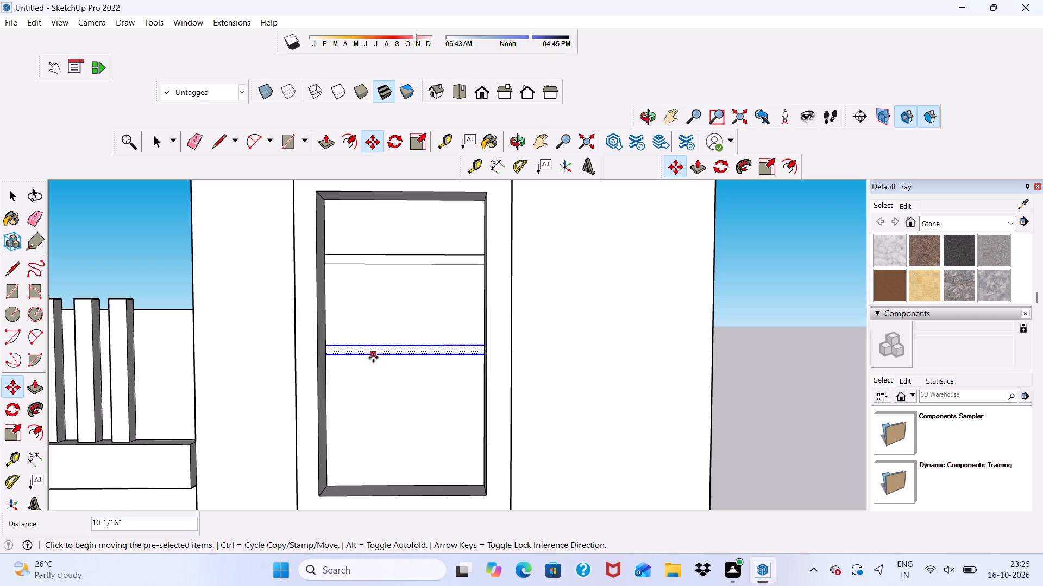
pyautogui.hotkey('ctrl', 'z')
pyautogui.keyDown('ctrl'); pyautogui.moveTo(373, 358); pyautogui.dragTo(373, 353); pyautogui.keyUp('ctrl')
pyautogui.press('space')
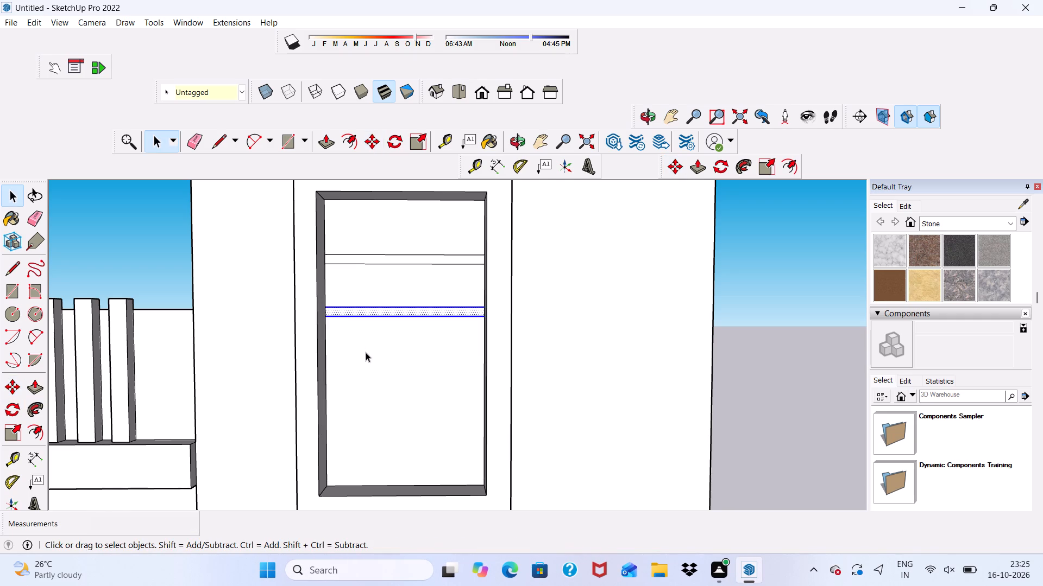
pyautogui.scroll(2, 365, 319)
pyautogui.click(369, 146)
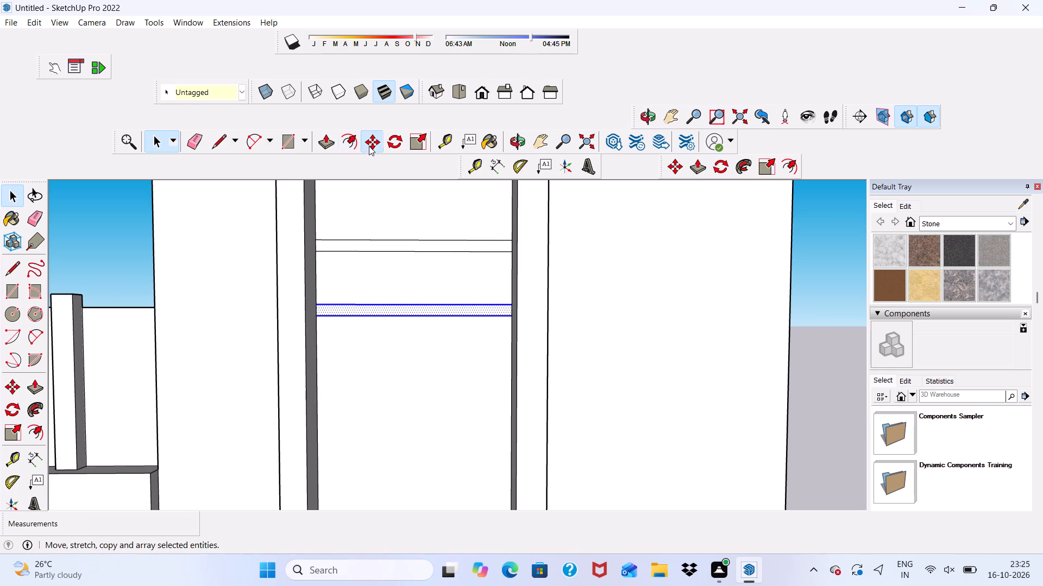
pyautogui.click(373, 309)
pyautogui.doubleClick(373, 345)
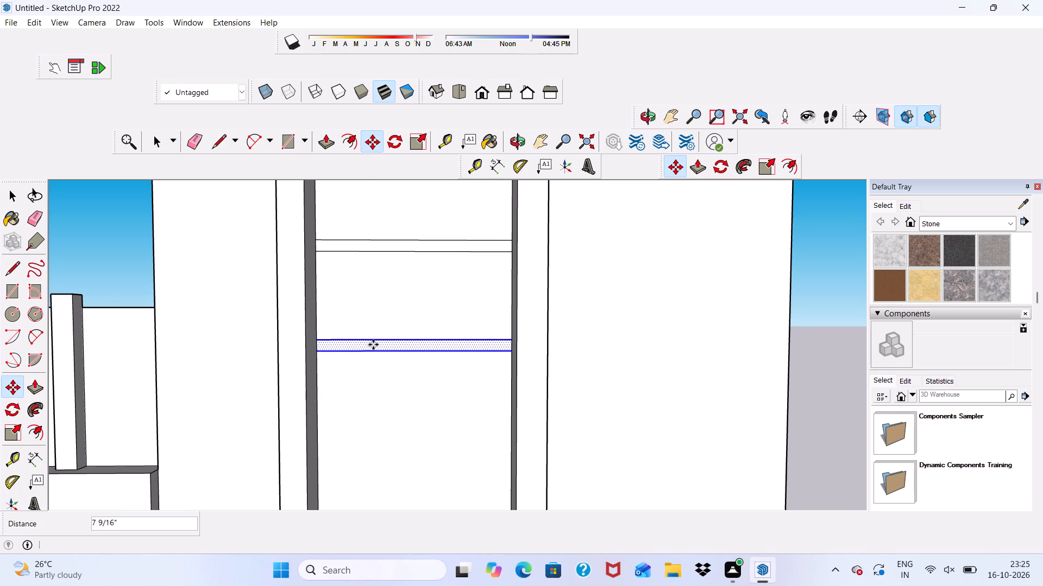
pyautogui.keyDown('ctrl'); pyautogui.click(369, 367); pyautogui.keyUp('ctrl')
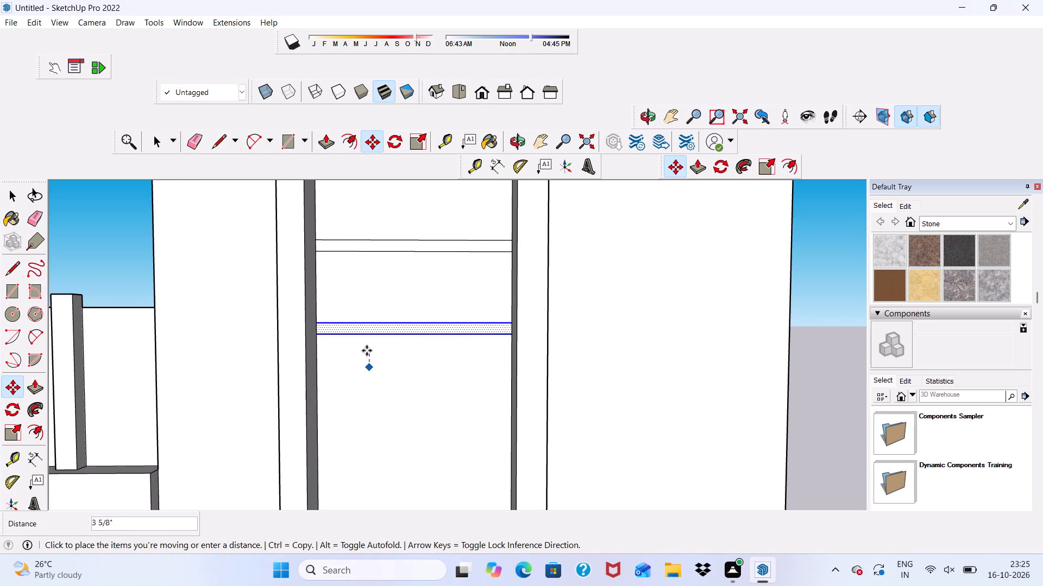
pyautogui.click(366, 351)
# Copy the second strip about 1' 6 7/16" straight down the recess's back face and clear the selection.
pyautogui.scroll(2, 368, 320)
pyautogui.click(363, 336)
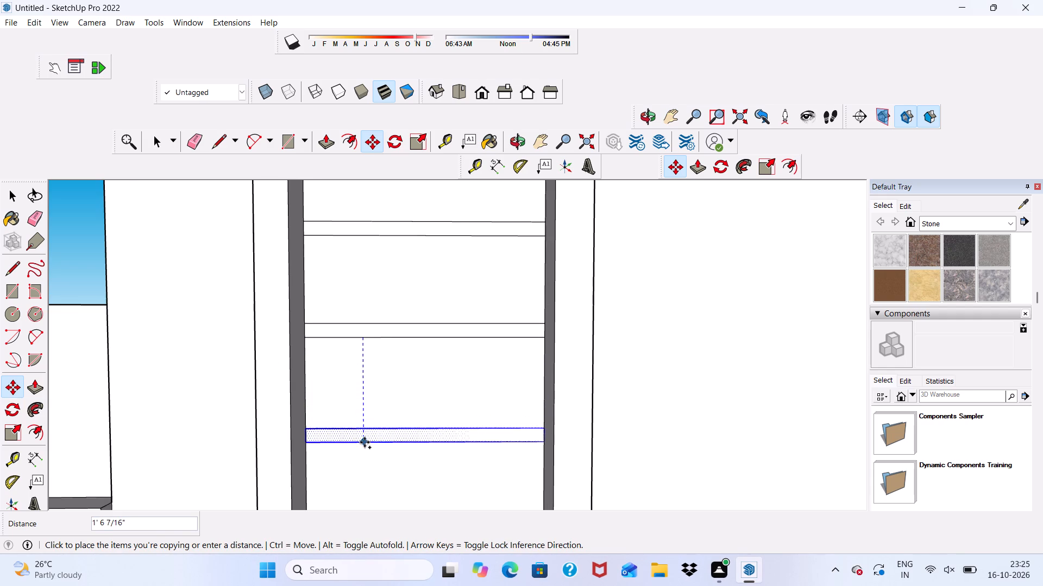
pyautogui.click(365, 442)
pyautogui.scroll(-6, 355, 325)
pyautogui.scroll(6, 388, 387)
pyautogui.scroll(-6, 387, 388)
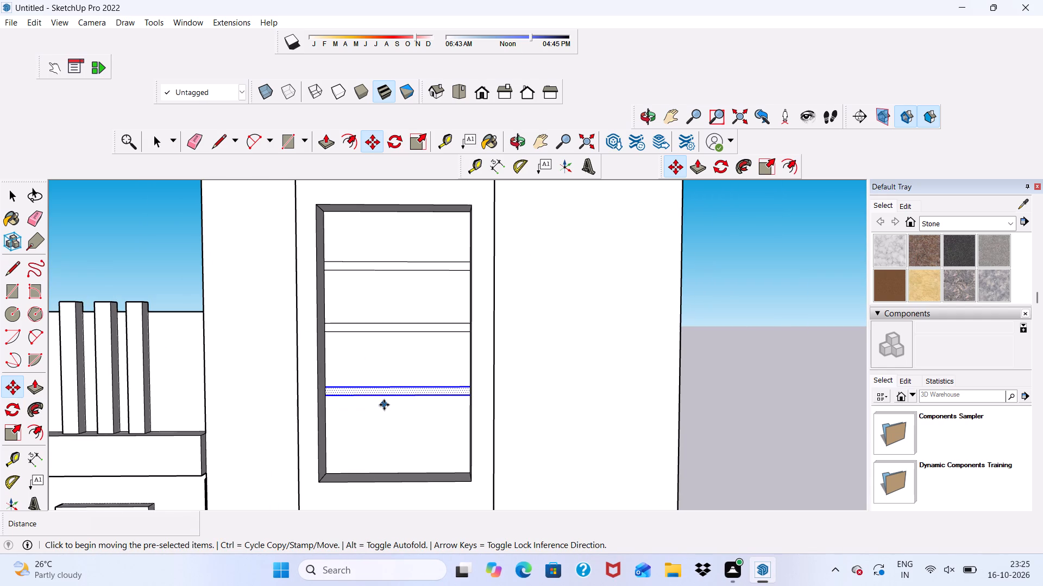
pyautogui.scroll(-5, 383, 354)
pyautogui.press('space')
pyautogui.scroll(-2, 251, 401)
pyautogui.click(764, 311)
pyautogui.scroll(-7, 581, 262)
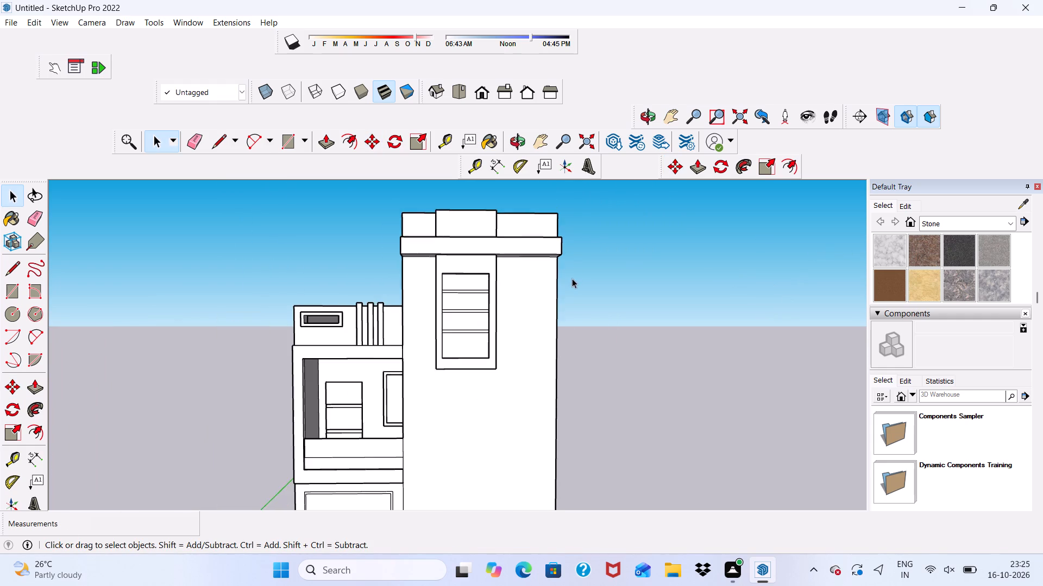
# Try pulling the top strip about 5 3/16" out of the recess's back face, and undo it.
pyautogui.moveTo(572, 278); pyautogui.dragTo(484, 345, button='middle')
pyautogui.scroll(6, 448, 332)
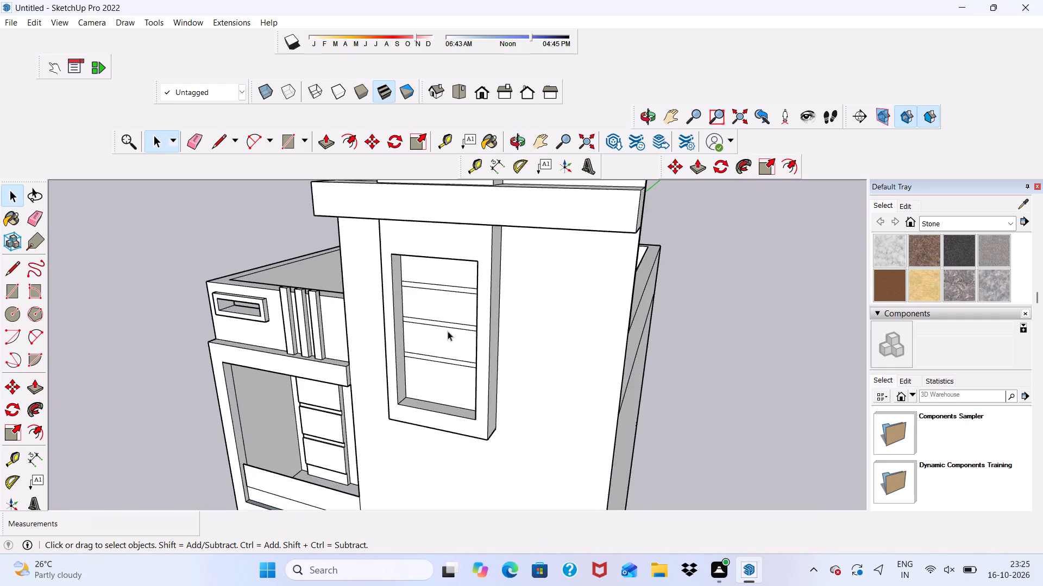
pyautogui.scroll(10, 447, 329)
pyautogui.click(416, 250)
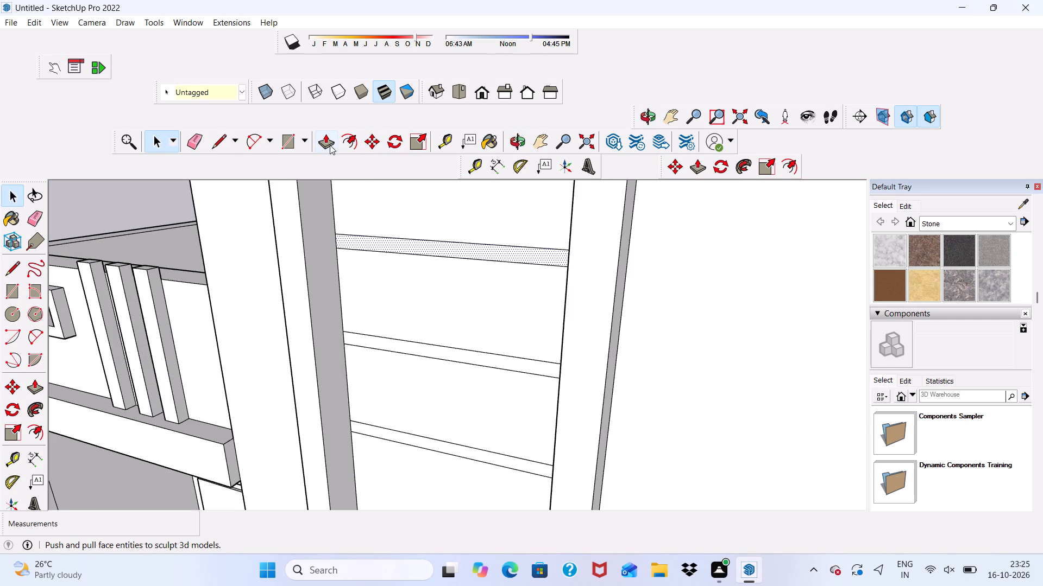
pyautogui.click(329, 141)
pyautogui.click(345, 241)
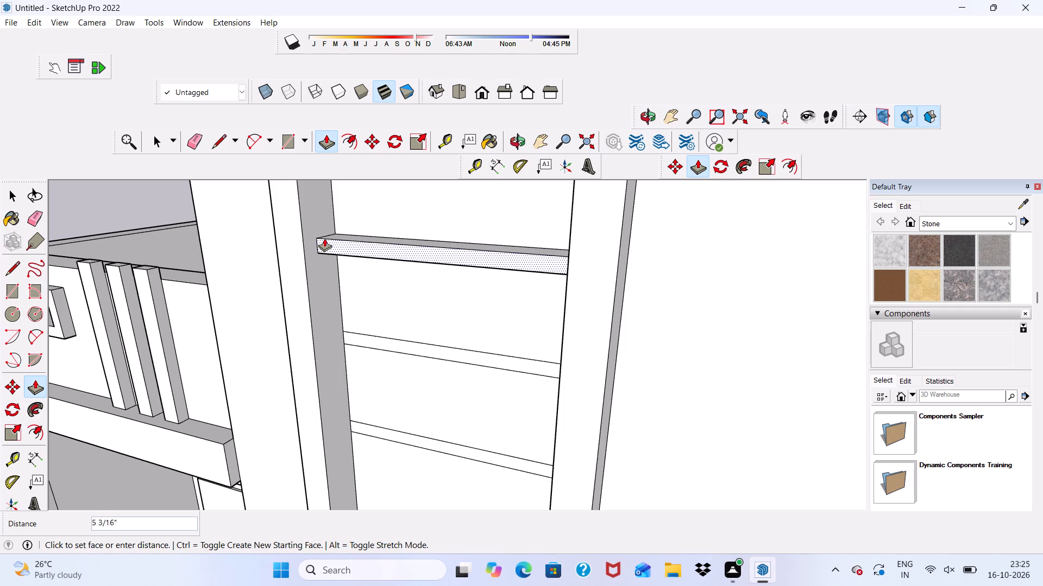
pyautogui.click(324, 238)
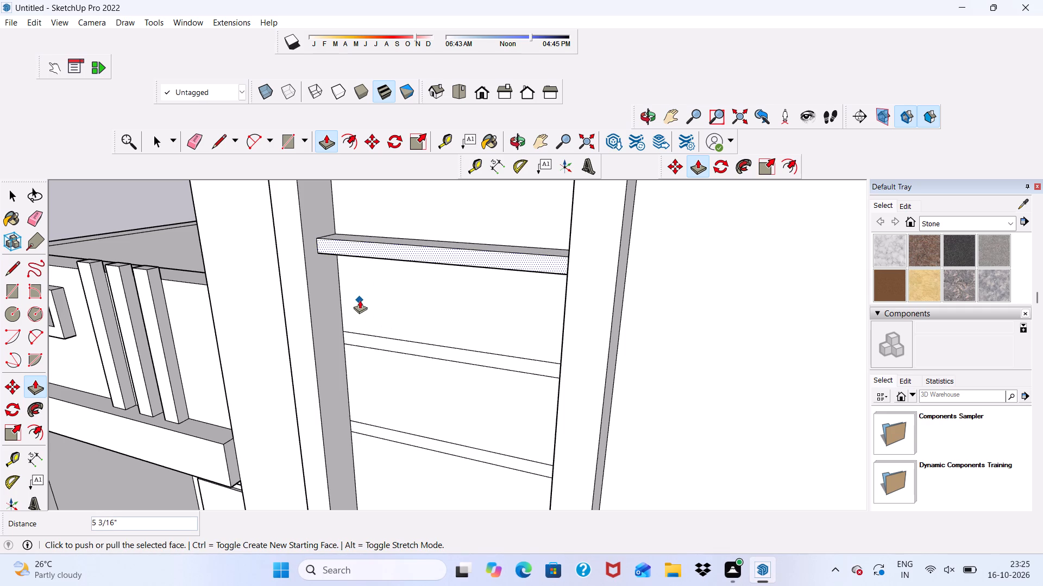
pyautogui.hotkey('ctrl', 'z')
# Push/Pull the top strip 3" outward from the recess's back face.
pyautogui.scroll(1, 389, 240)
pyautogui.click(389, 240)
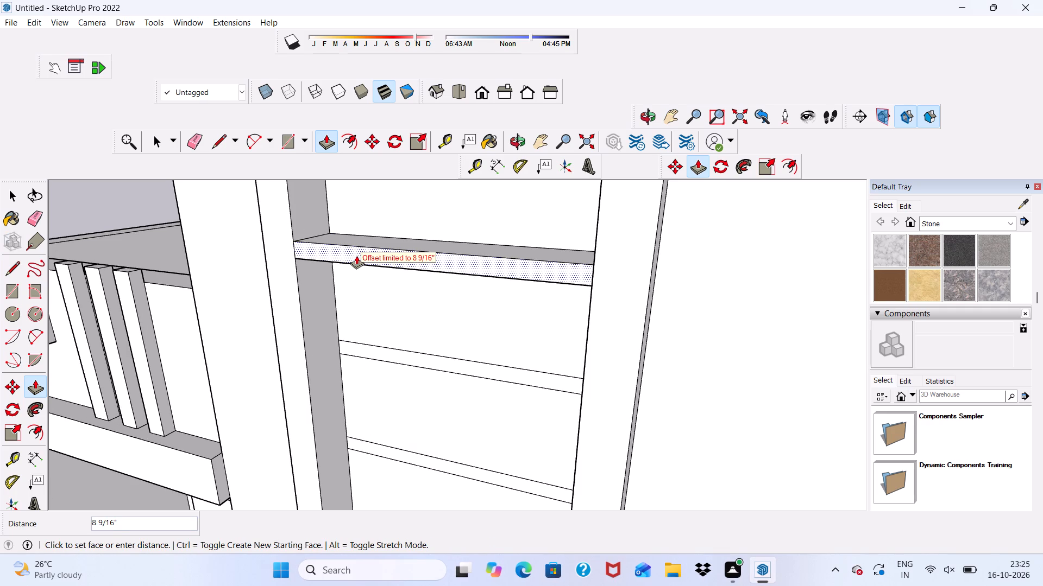
pyautogui.click(356, 256)
pyautogui.press('3')
pyautogui.hotkey('shift', '"')
pyautogui.press('Return')
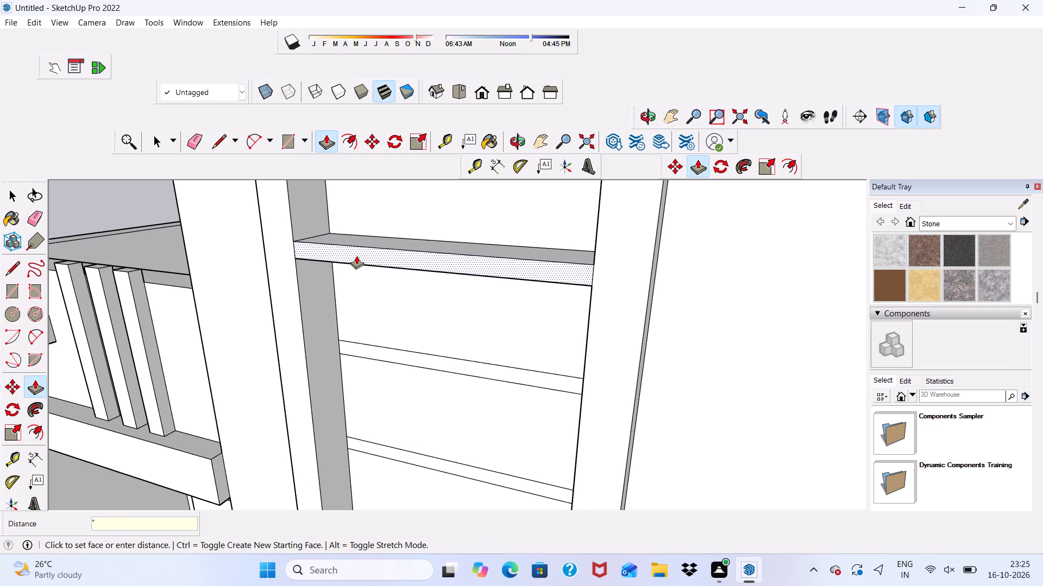
pyautogui.scroll(5, 341, 222)
pyautogui.click(341, 231)
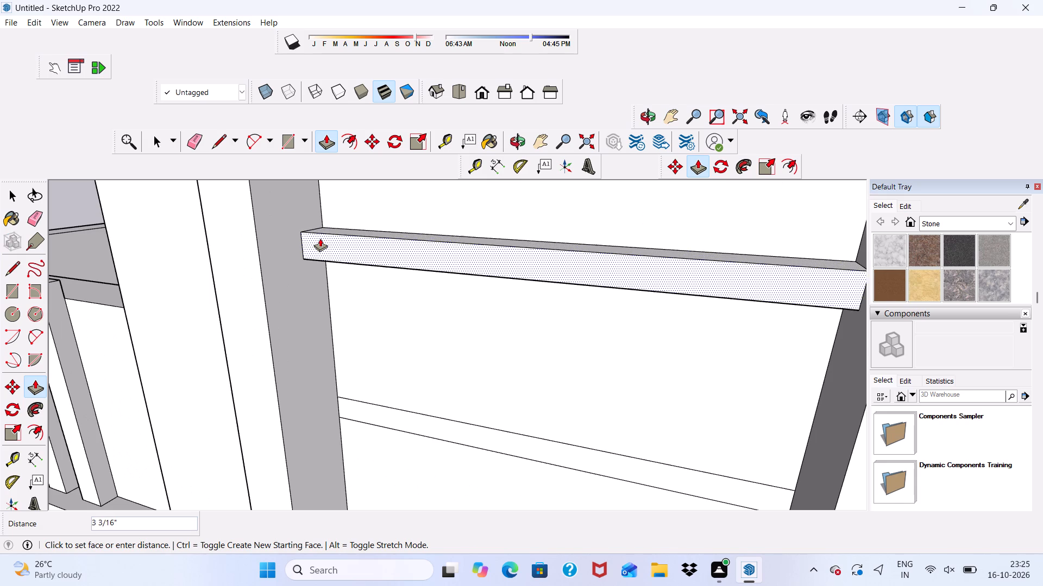
pyautogui.press('3')
pyautogui.hotkey('shift', '"')
pyautogui.press('Return')
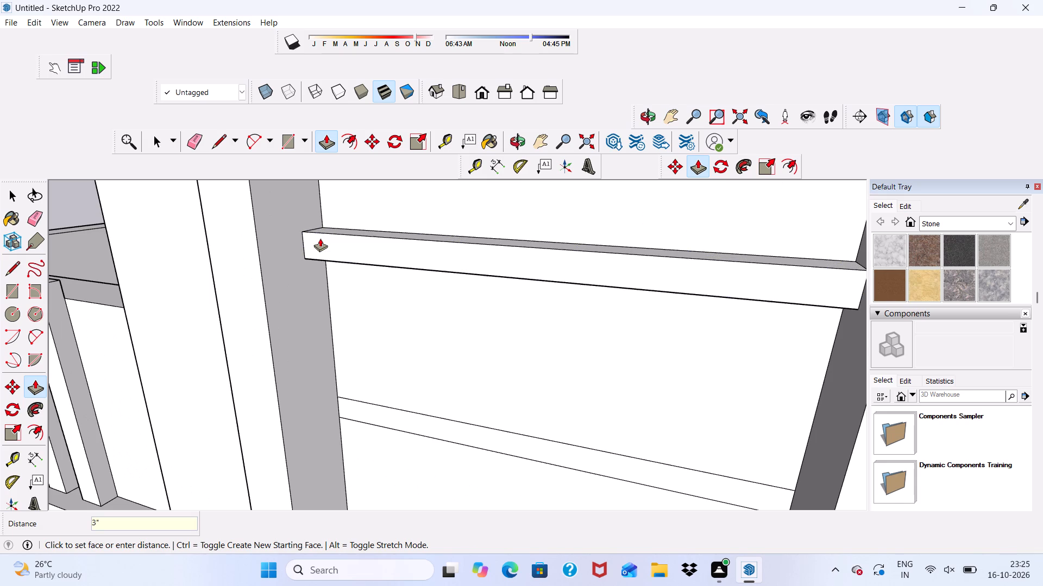
# Push/Pull the middle strip 3" outward from the recess's back face.
pyautogui.scroll(-6, 320, 249)
pyautogui.scroll(5, 325, 353)
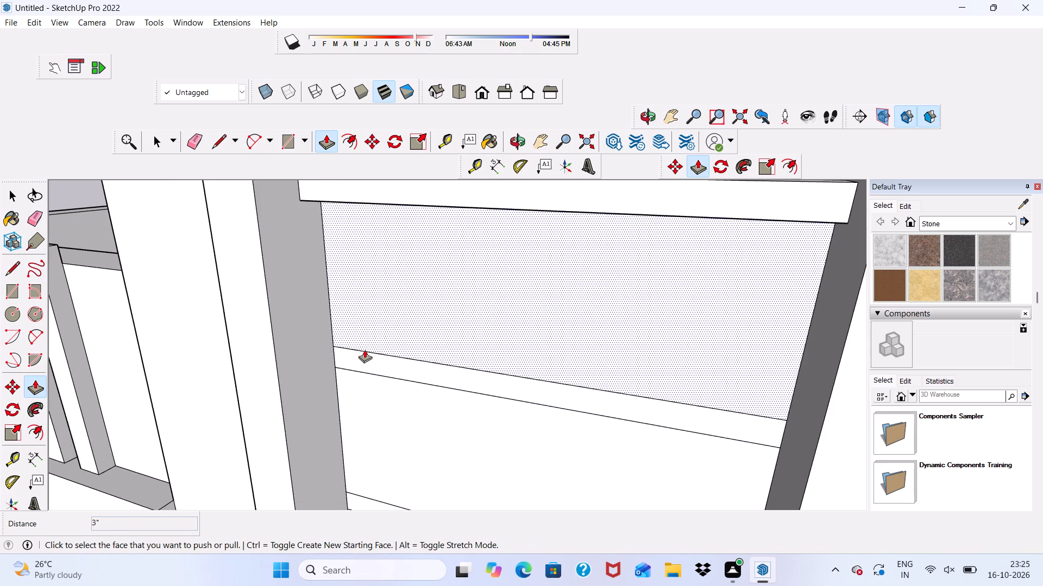
pyautogui.click(361, 357)
pyautogui.click(324, 365)
pyautogui.press('3')
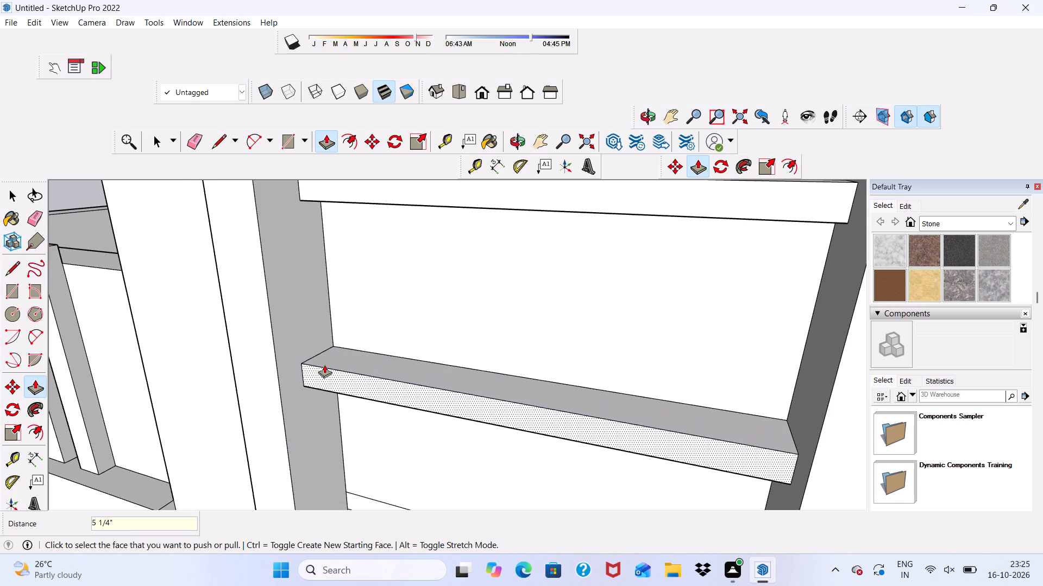
pyautogui.hotkey('shift', '"')
pyautogui.press('Return')
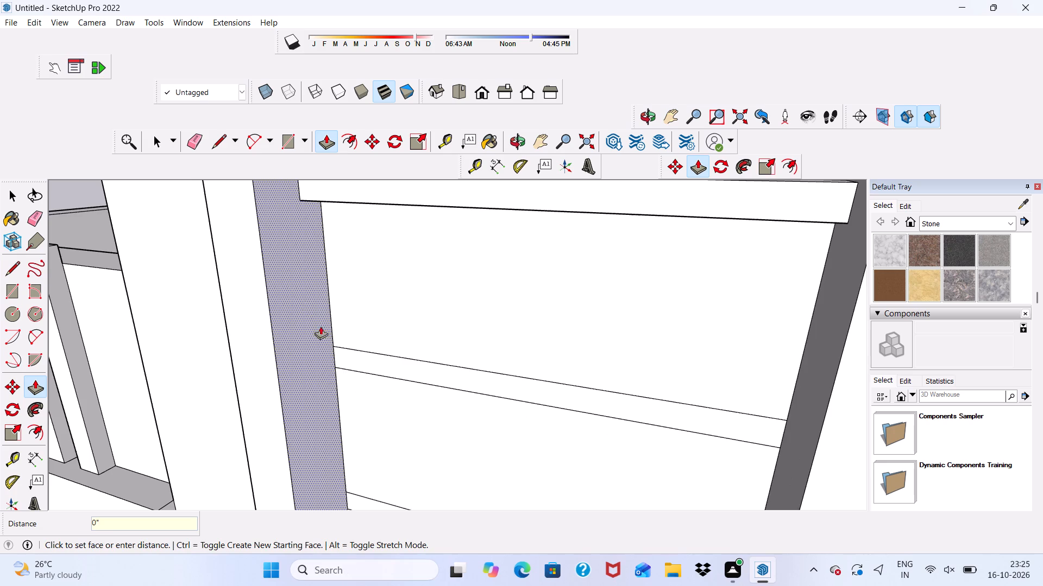
pyautogui.scroll(1, 340, 355)
pyautogui.click(372, 358)
pyautogui.press('3')
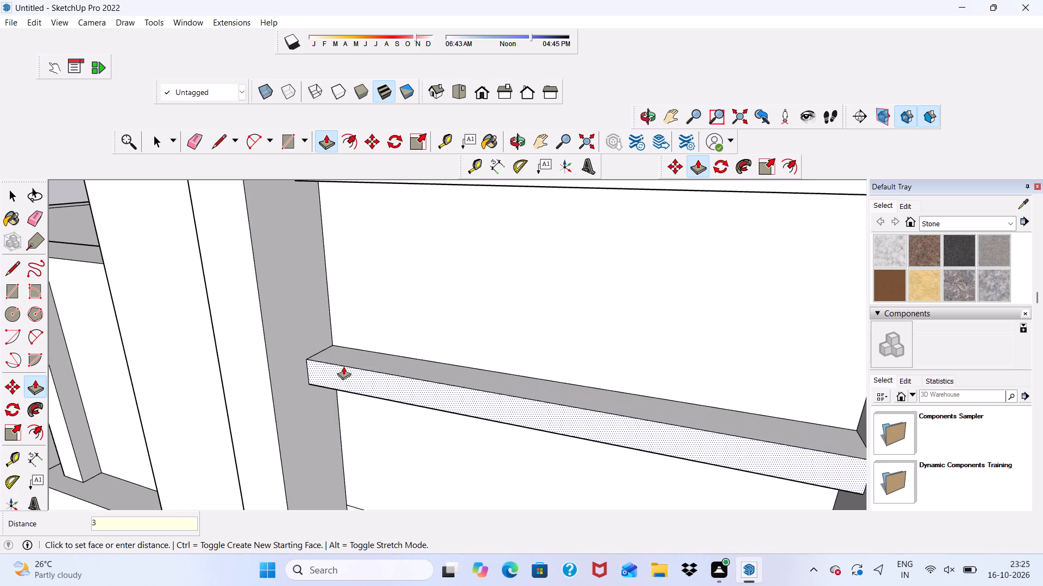
pyautogui.hotkey('shift', '"')
pyautogui.press('Return')
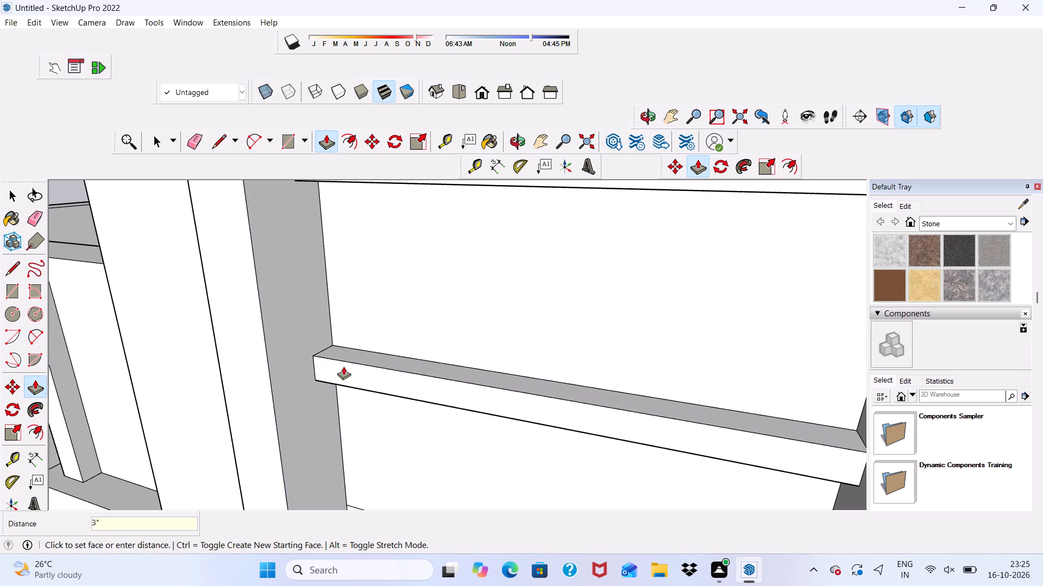
# Push/Pull the bottom strip 3" outward from the recess's back face.
pyautogui.scroll(-11, 342, 365)
pyautogui.scroll(9, 400, 473)
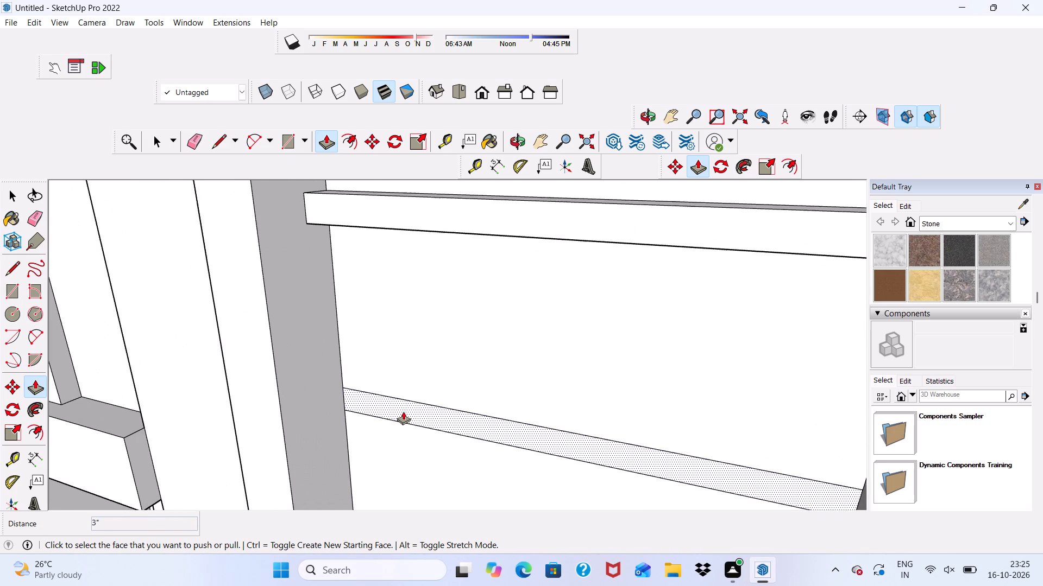
pyautogui.click(403, 411)
pyautogui.write('3"')
pyautogui.press('Return')
pyautogui.press('space')
pyautogui.scroll(-11, 372, 418)
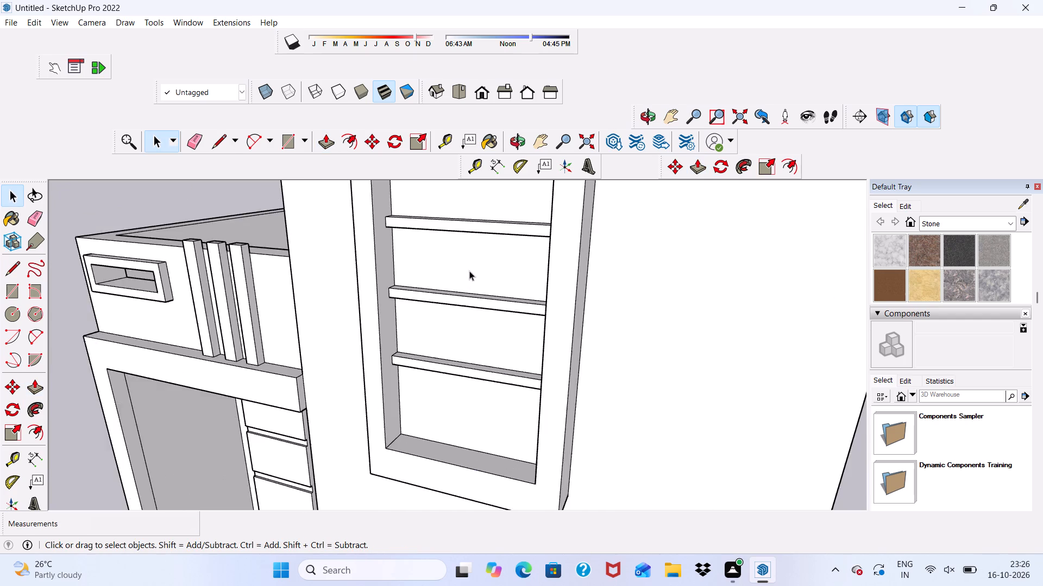
# Draw a rectangle about 22' 8 13/16" by 4' 8 5/8" on the tall wall, from the raised panel's upper right edge to the base block's outer top corner.
pyautogui.scroll(-5, 469, 271)
pyautogui.moveTo(456, 384); pyautogui.dragTo(545, 355, button='middle')
pyautogui.scroll(-6, 511, 321)
pyautogui.scroll(1, 510, 320)
pyautogui.scroll(-5, 521, 322)
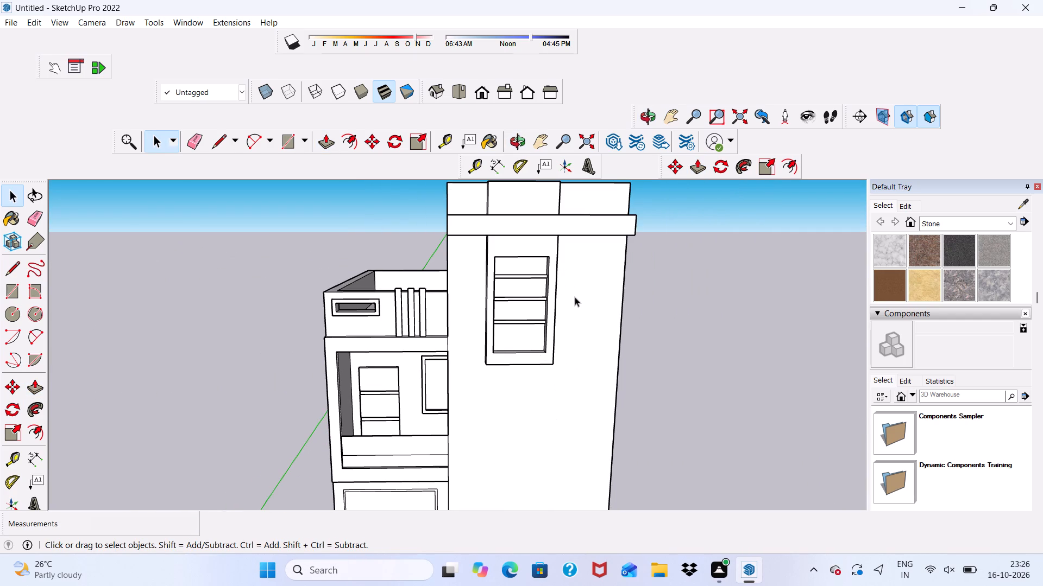
pyautogui.scroll(3, 573, 297)
pyautogui.scroll(-2, 562, 282)
pyautogui.moveTo(562, 282); pyautogui.dragTo(510, 226, button='middle')
pyautogui.scroll(-1, 510, 226)
pyautogui.scroll(1, 224, 125)
pyautogui.scroll(3, 266, 155)
pyautogui.click(291, 138)
pyautogui.scroll(6, 501, 231)
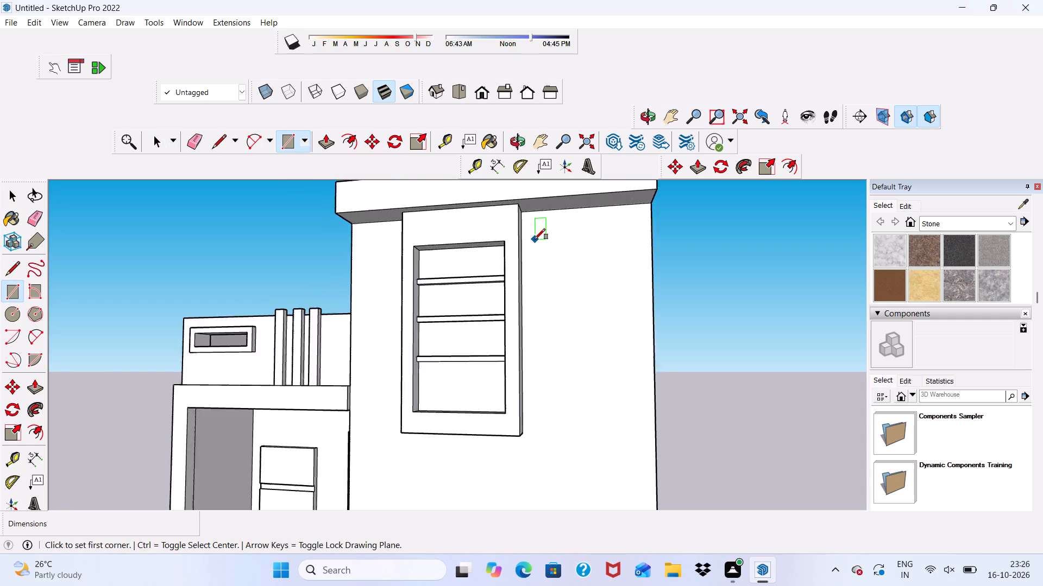
pyautogui.scroll(4, 535, 239)
pyautogui.click(520, 213)
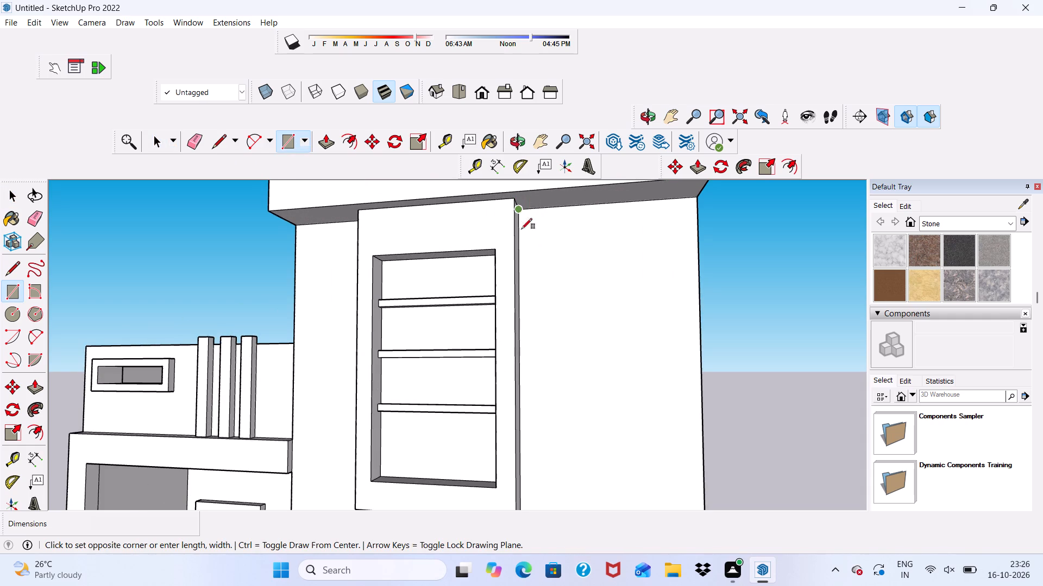
pyautogui.scroll(-20, 520, 226)
pyautogui.scroll(-4, 508, 286)
pyautogui.scroll(4, 569, 342)
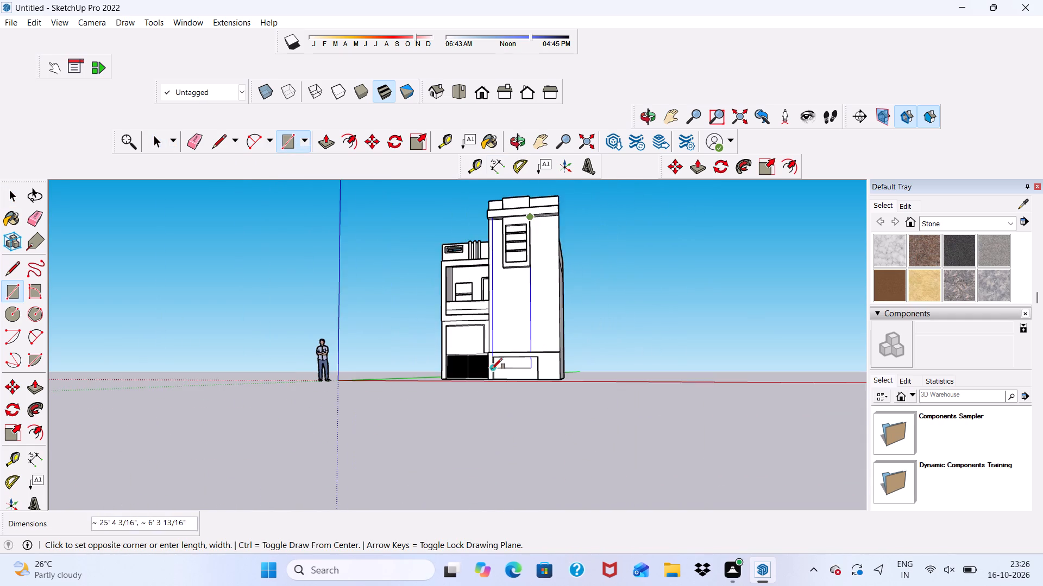
pyautogui.scroll(7, 492, 369)
pyautogui.scroll(5, 588, 343)
pyautogui.moveTo(636, 323); pyautogui.dragTo(647, 347, button='middle')
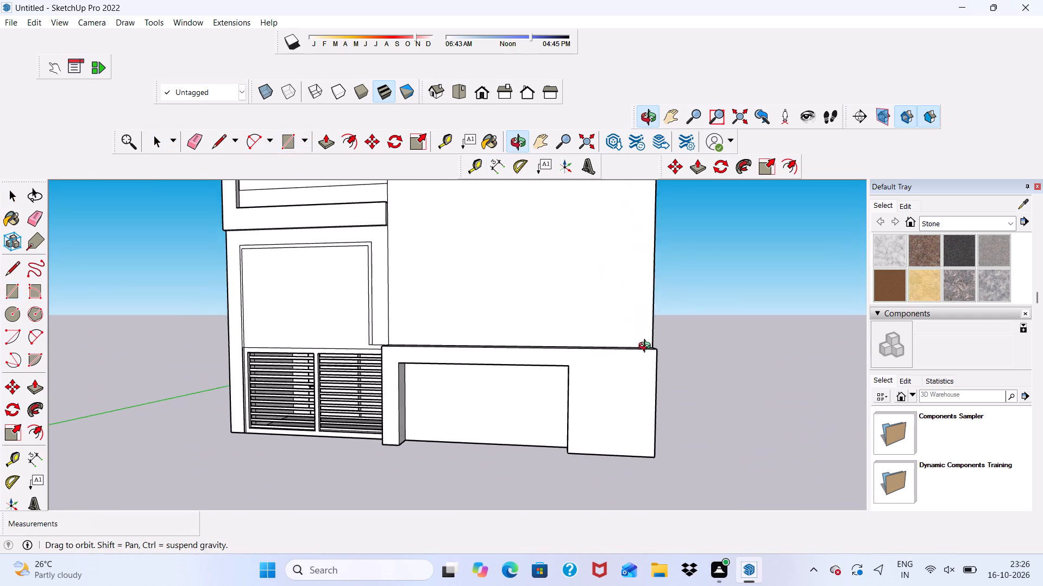
pyautogui.moveTo(647, 347); pyautogui.dragTo(650, 365, button='middle')
pyautogui.scroll(4, 650, 365)
pyautogui.click(652, 351)
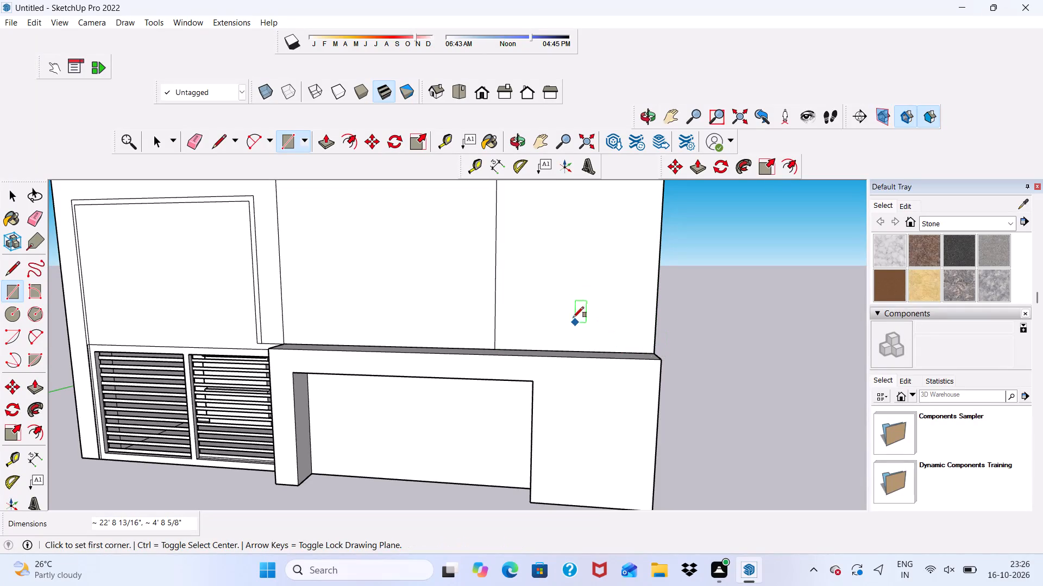
# Push/Pull the tall rectangular wall section beside the raised panel by 3".
pyautogui.press('space')
pyautogui.click(567, 285)
pyautogui.moveTo(321, 136); pyautogui.dragTo(325, 144)
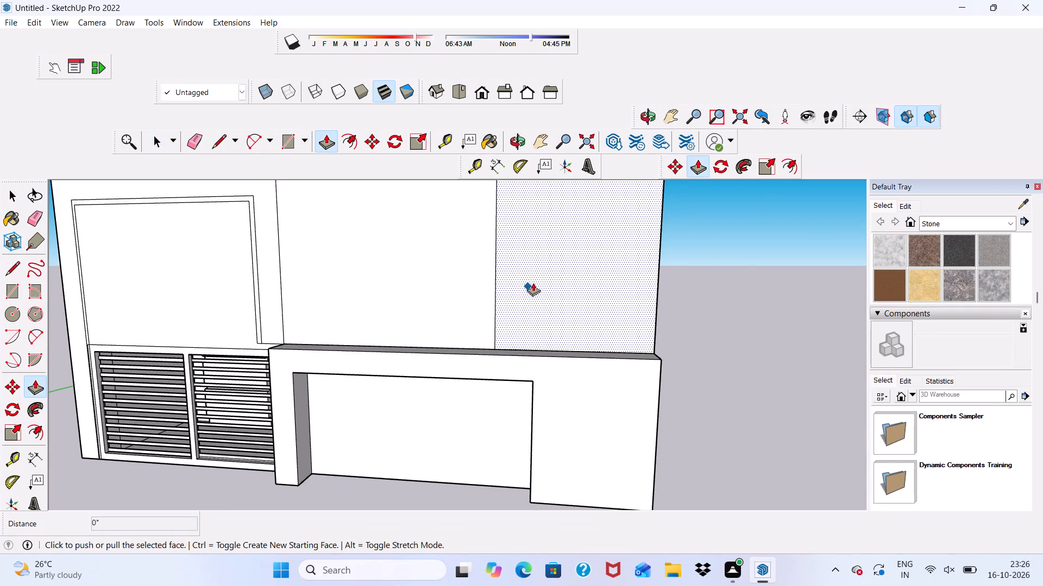
pyautogui.click(533, 283)
pyautogui.write('3"')
pyautogui.press('Return')
pyautogui.press('space')
# Draw a narrow vertical strip about 3 3/16" by 22' 8 13/16" down the full height of the offset wall section beside the raised panel.
pyautogui.scroll(-7, 478, 306)
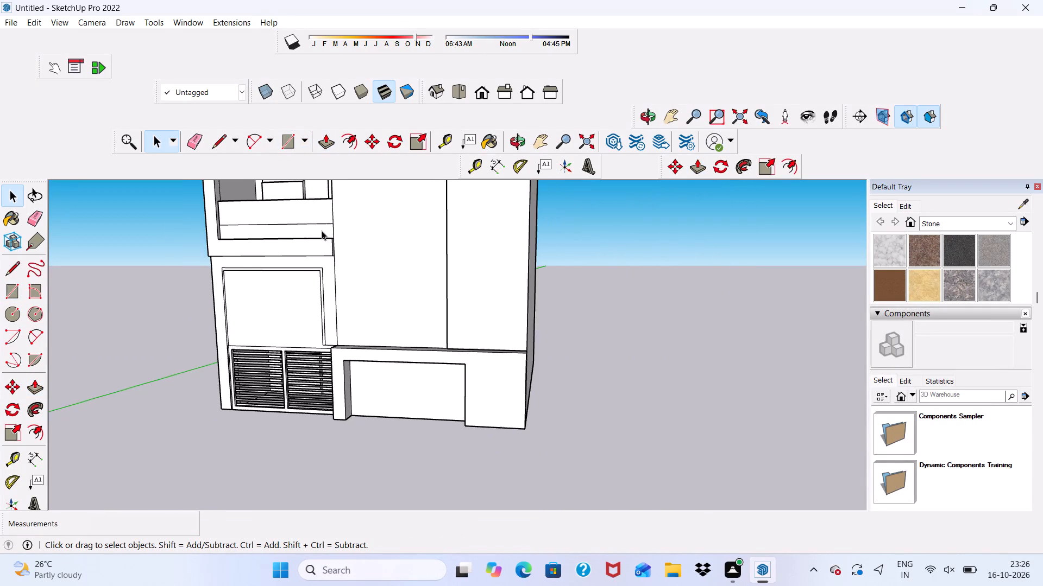
pyautogui.scroll(-1, 322, 231)
pyautogui.click(287, 142)
pyautogui.scroll(-10, 310, 220)
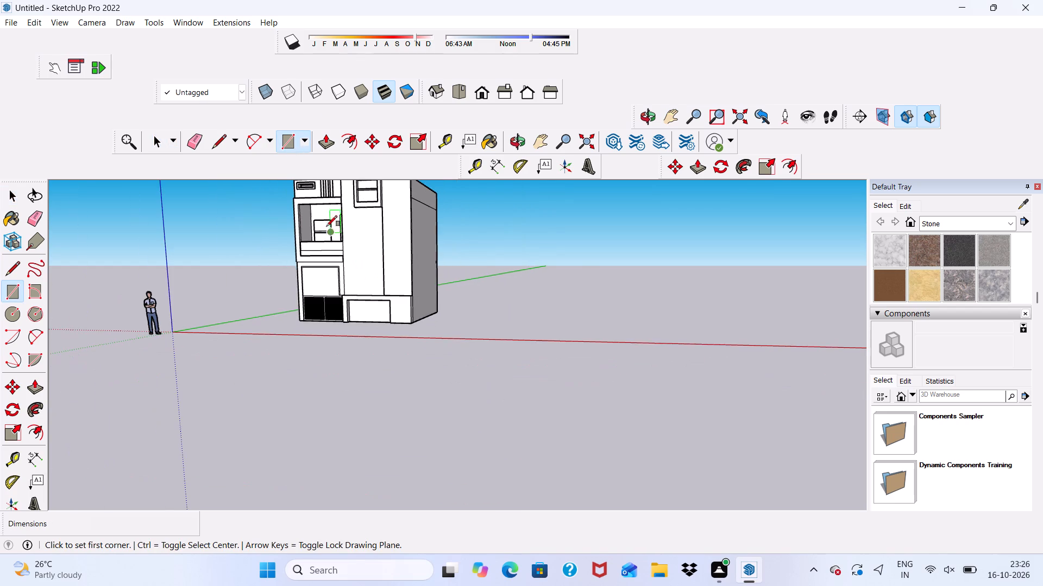
pyautogui.scroll(5, 318, 188)
pyautogui.scroll(-8, 318, 230)
pyautogui.scroll(12, 355, 203)
pyautogui.moveTo(376, 215); pyautogui.dragTo(400, 184, button='middle')
pyautogui.scroll(1, 400, 184)
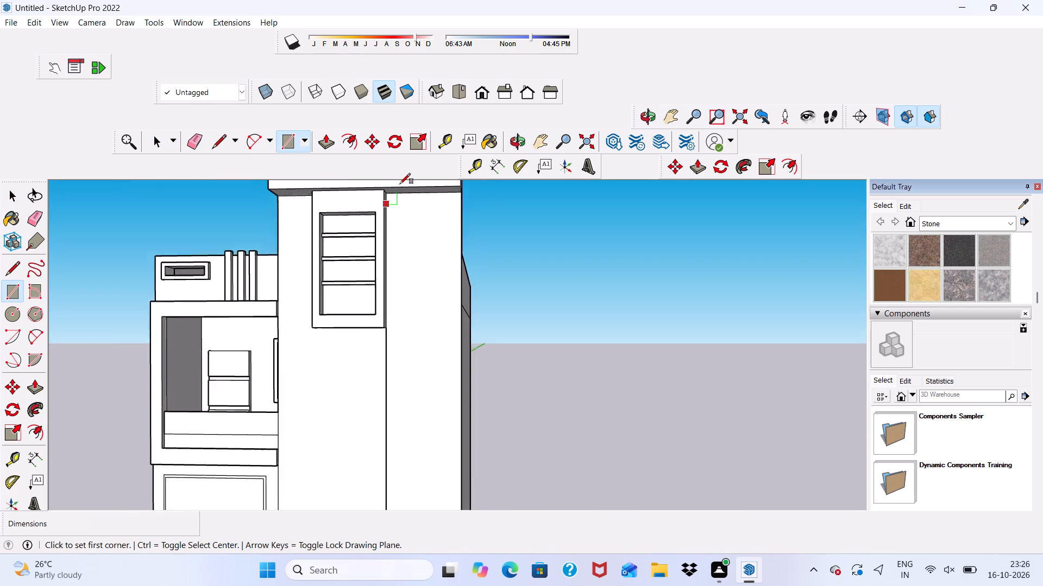
pyautogui.scroll(-3, 400, 187)
pyautogui.scroll(5, 402, 201)
pyautogui.click(397, 188)
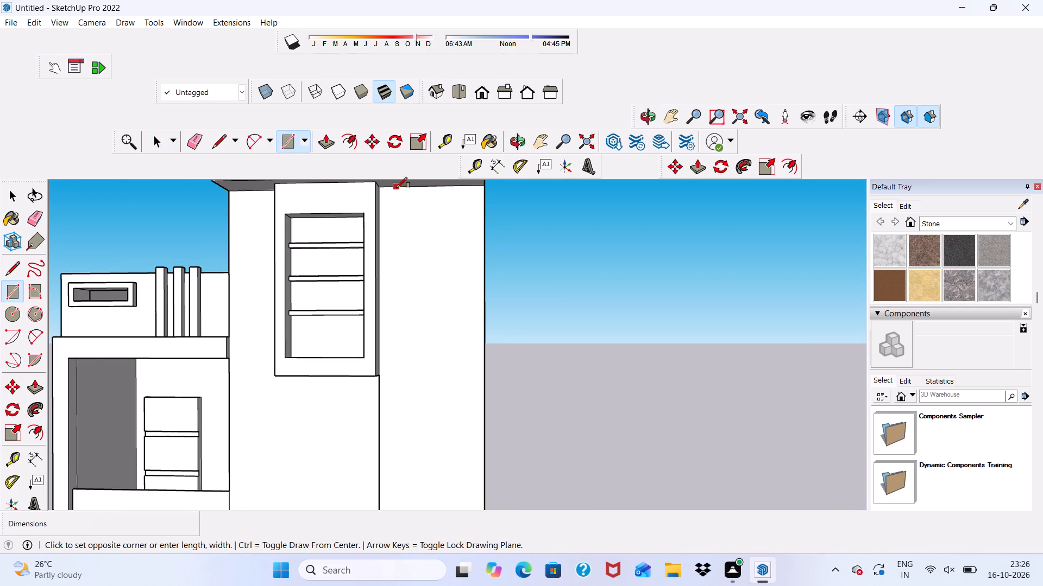
pyautogui.scroll(-13, 398, 265)
pyautogui.scroll(15, 389, 395)
pyautogui.scroll(-1, 386, 397)
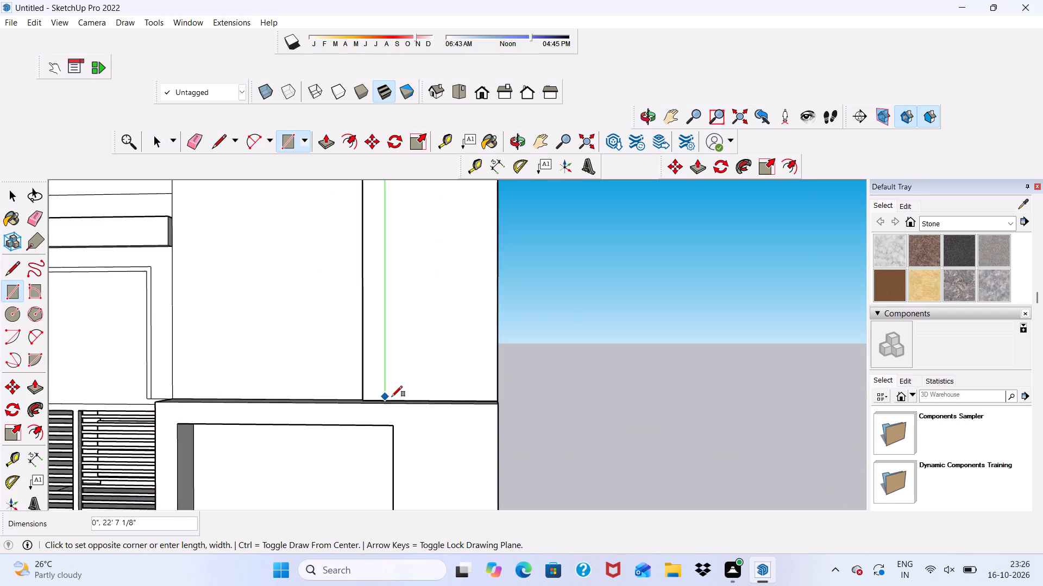
pyautogui.scroll(9, 392, 397)
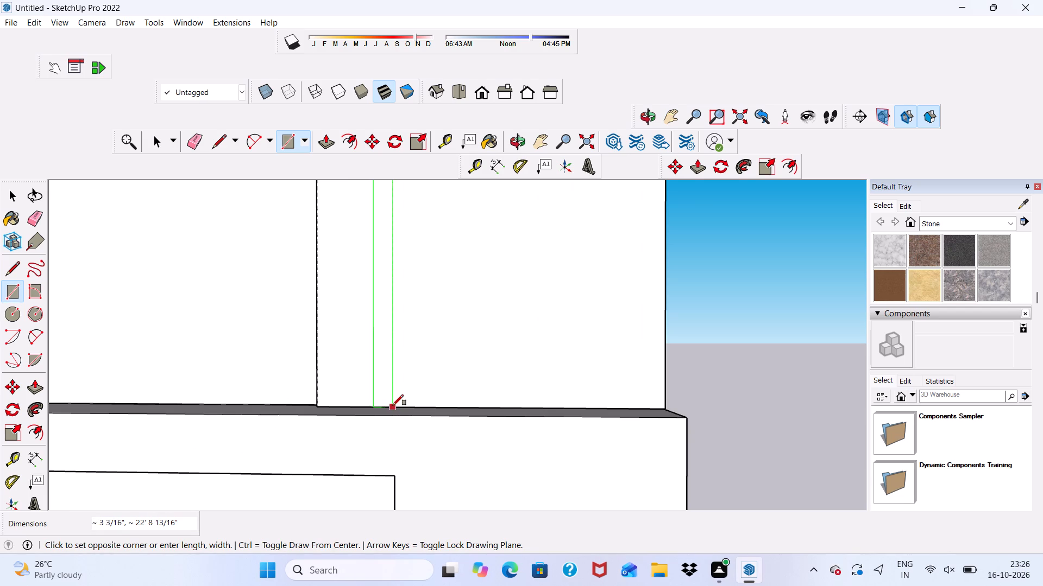
pyautogui.click(393, 404)
pyautogui.press('space')
# Copy the vertical strip twice across the offset wall section, about 1' 1 11/16" over and about 1' 7 1/16" further.
pyautogui.doubleClick(380, 370)
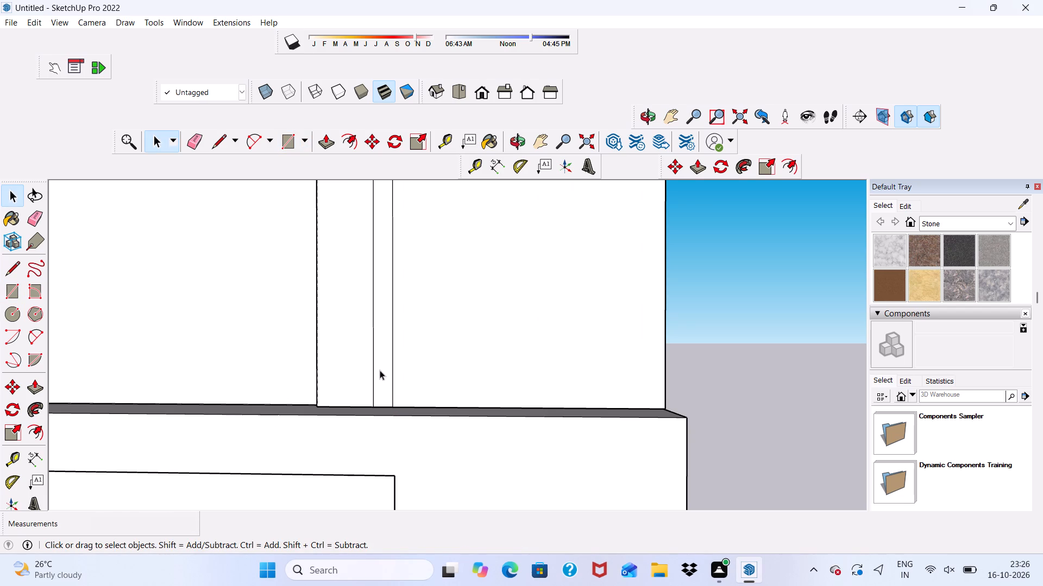
pyautogui.click(372, 131)
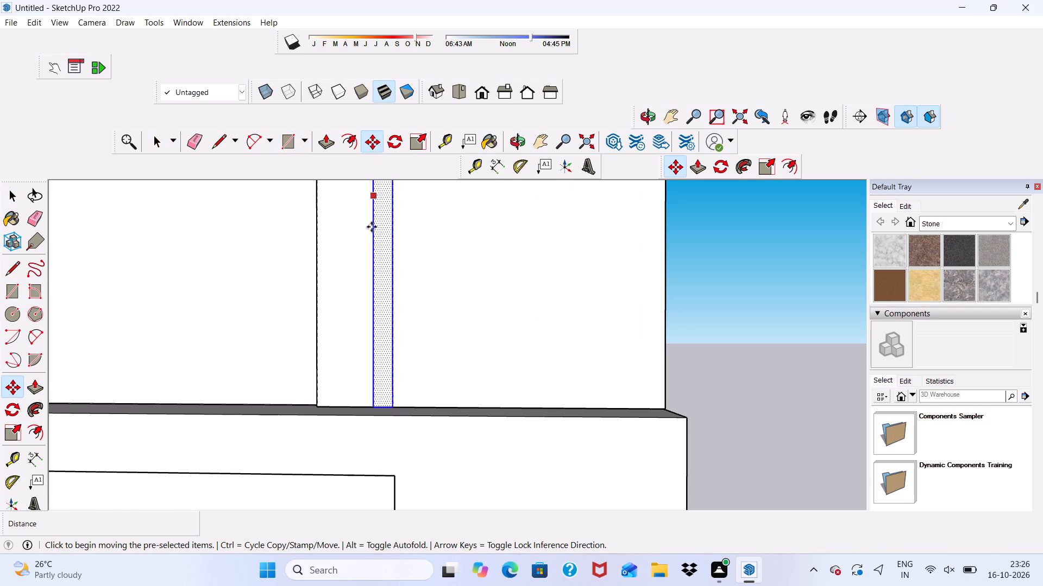
pyautogui.click(374, 267)
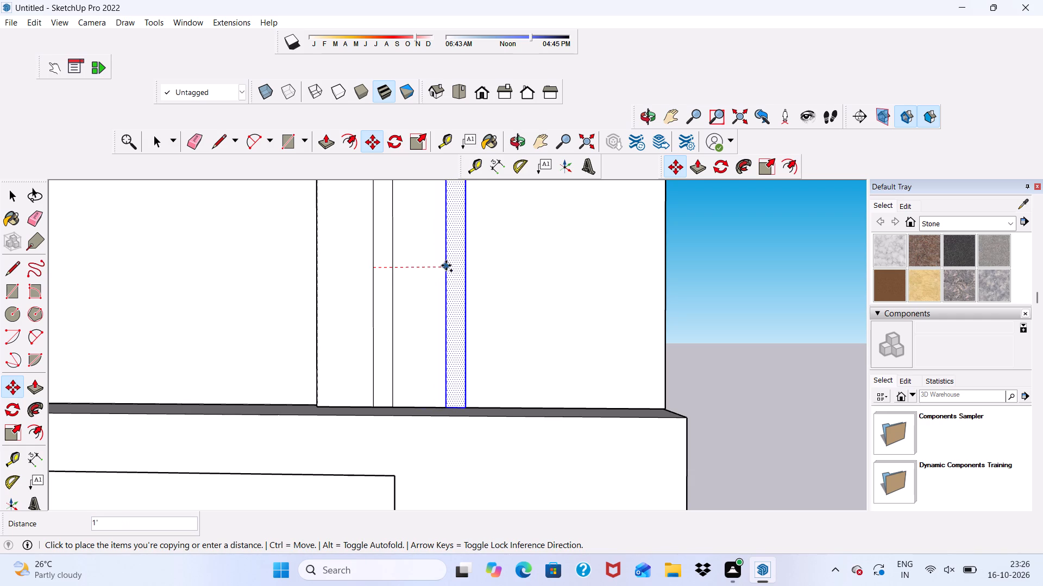
pyautogui.click(456, 266)
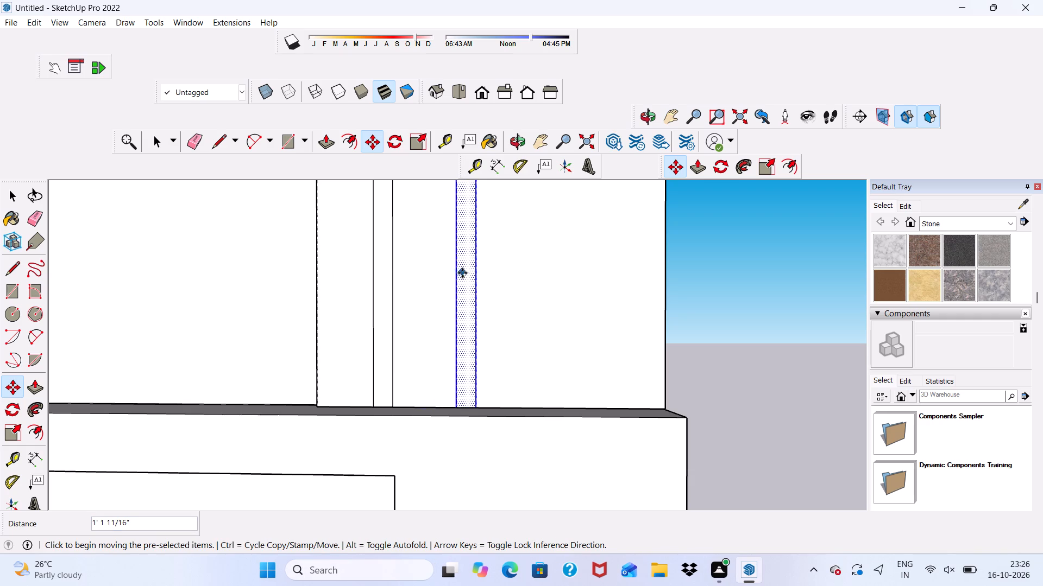
pyautogui.click(460, 268)
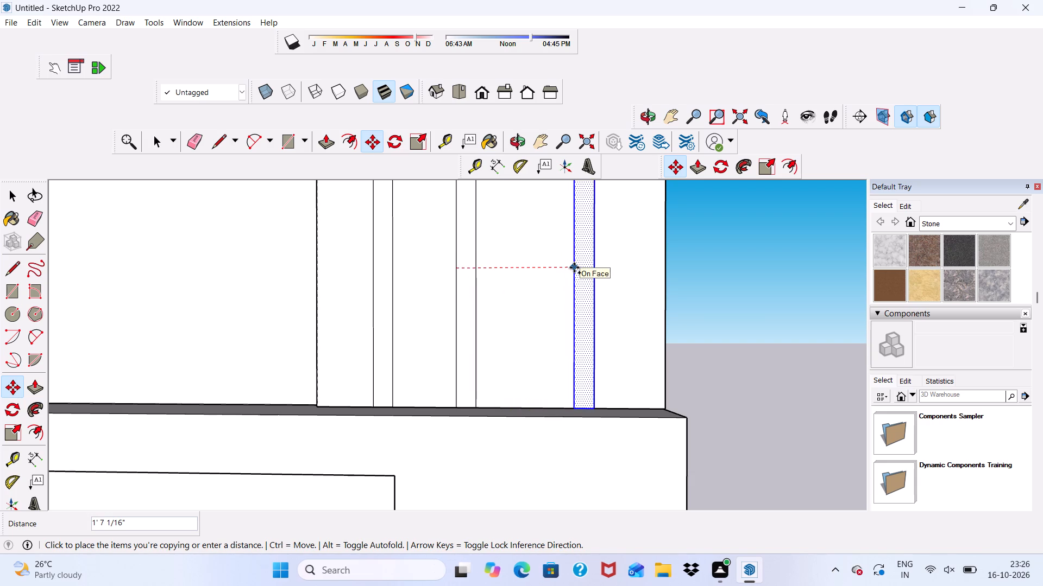
pyautogui.click(574, 267)
pyautogui.scroll(-11, 510, 309)
pyautogui.press('space')
pyautogui.click(643, 276)
# Examine the whole front facade with its vertical strips from several angles.
pyautogui.scroll(-6, 598, 286)
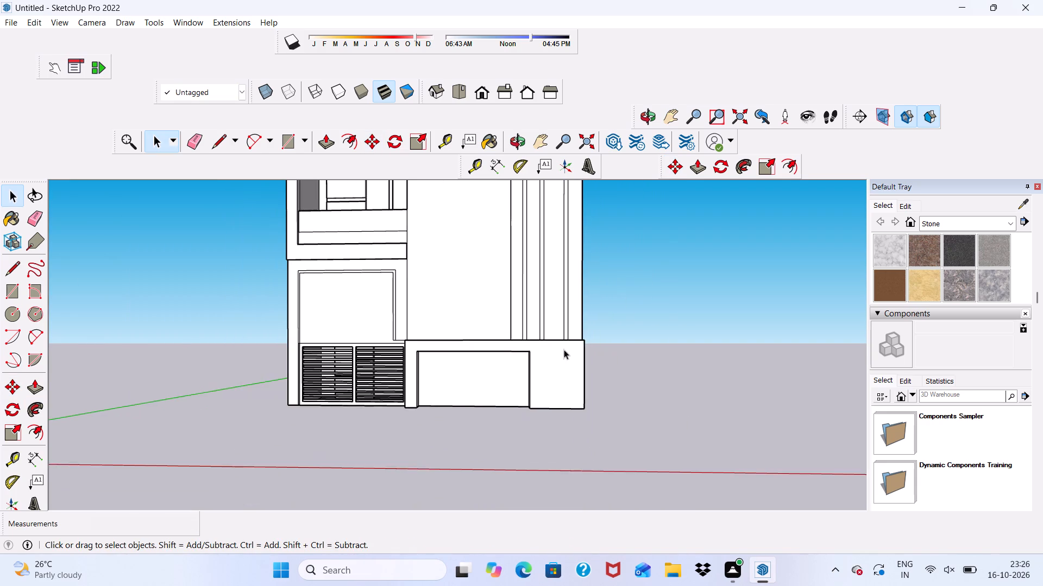
pyautogui.scroll(-11, 564, 349)
pyautogui.moveTo(535, 330); pyautogui.dragTo(533, 303, button='middle')
pyautogui.scroll(7, 538, 291)
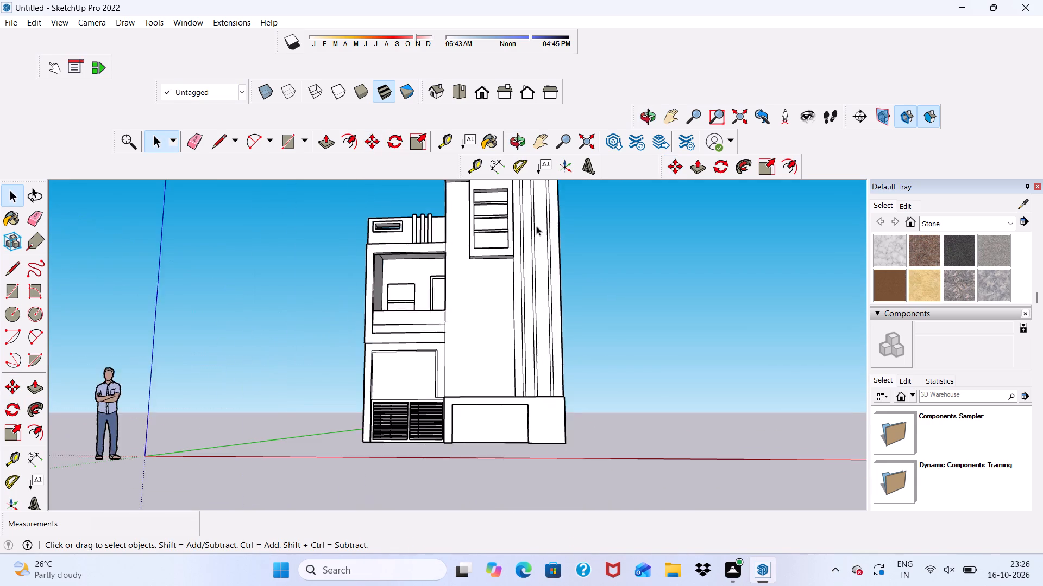
pyautogui.scroll(3, 536, 226)
pyautogui.scroll(-10, 533, 226)
pyautogui.moveTo(600, 321); pyautogui.dragTo(589, 369, button='middle')
pyautogui.scroll(8, 554, 321)
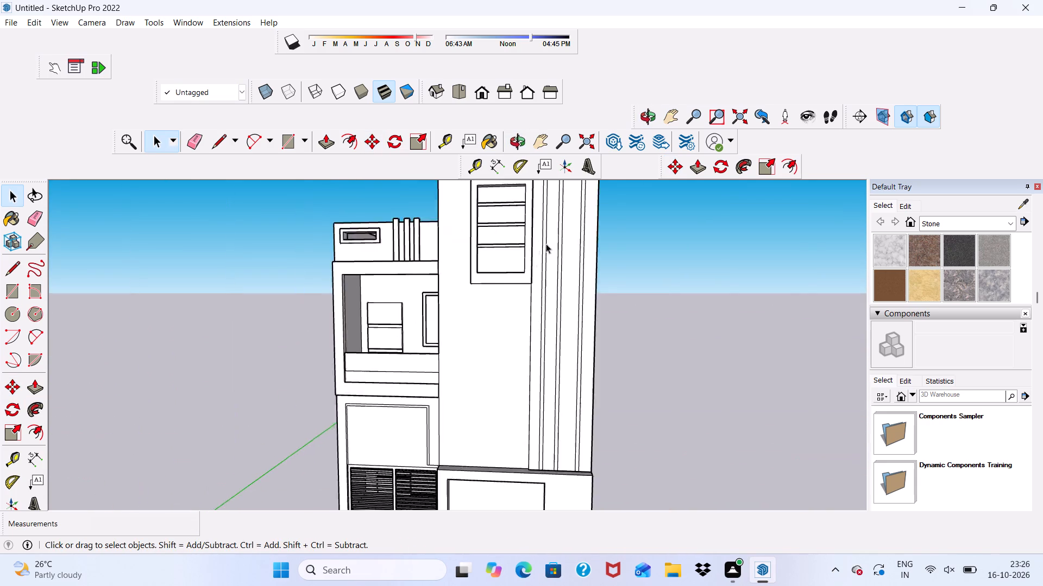
pyautogui.scroll(1, 546, 244)
pyautogui.scroll(-3, 552, 243)
pyautogui.scroll(4, 553, 249)
pyautogui.scroll(-10, 537, 274)
pyautogui.moveTo(605, 305); pyautogui.dragTo(587, 275, button='middle')
pyautogui.scroll(1, 605, 305)
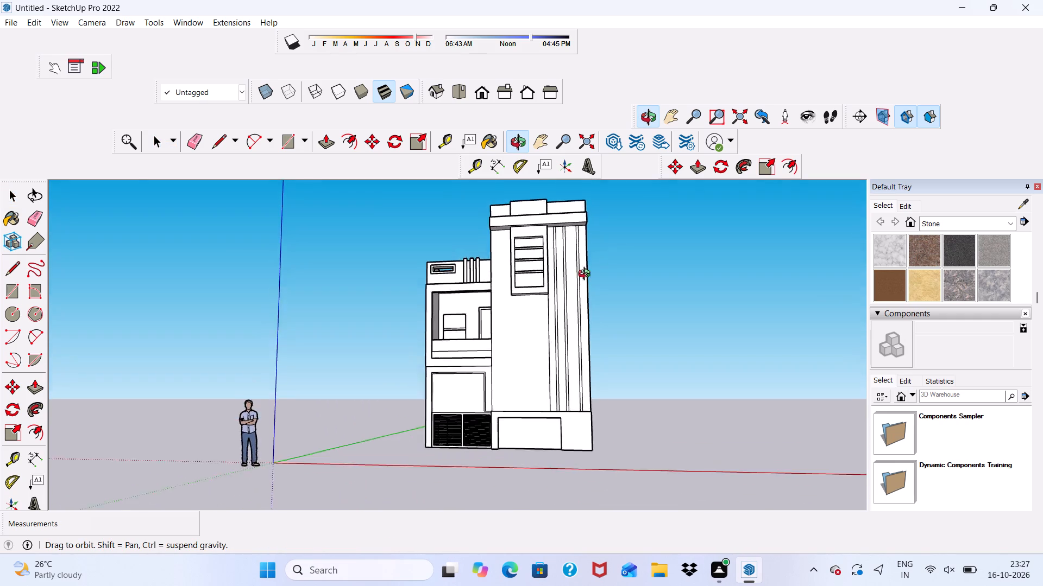
pyautogui.moveTo(587, 275); pyautogui.dragTo(562, 314, button='middle')
pyautogui.moveTo(562, 314); pyautogui.dragTo(553, 317)
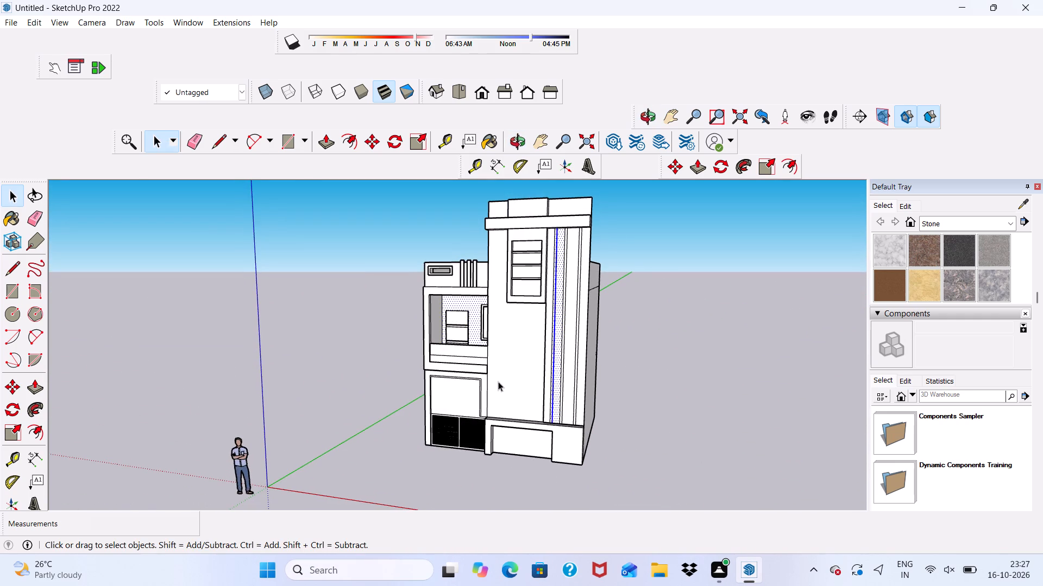
pyautogui.scroll(2, 498, 381)
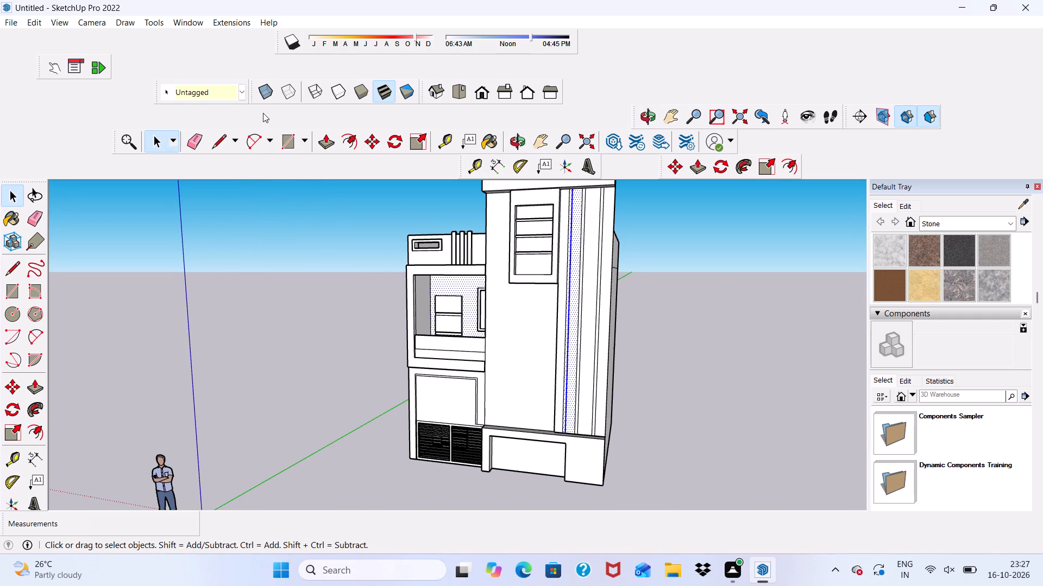
# Draw a rectangle about 5' by 4' on the tall wall below the raised recessed panel, beside the balcony.
pyautogui.click(286, 141)
pyautogui.scroll(-1, 461, 343)
pyautogui.moveTo(497, 366); pyautogui.dragTo(549, 343, button='middle')
pyautogui.scroll(5, 536, 334)
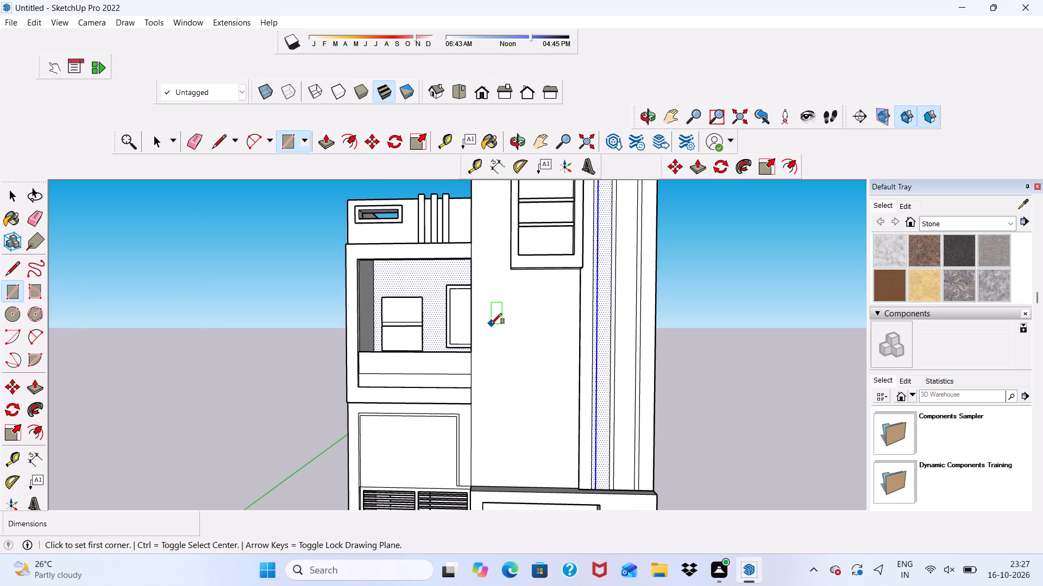
pyautogui.moveTo(491, 324); pyautogui.dragTo(507, 349, button='middle')
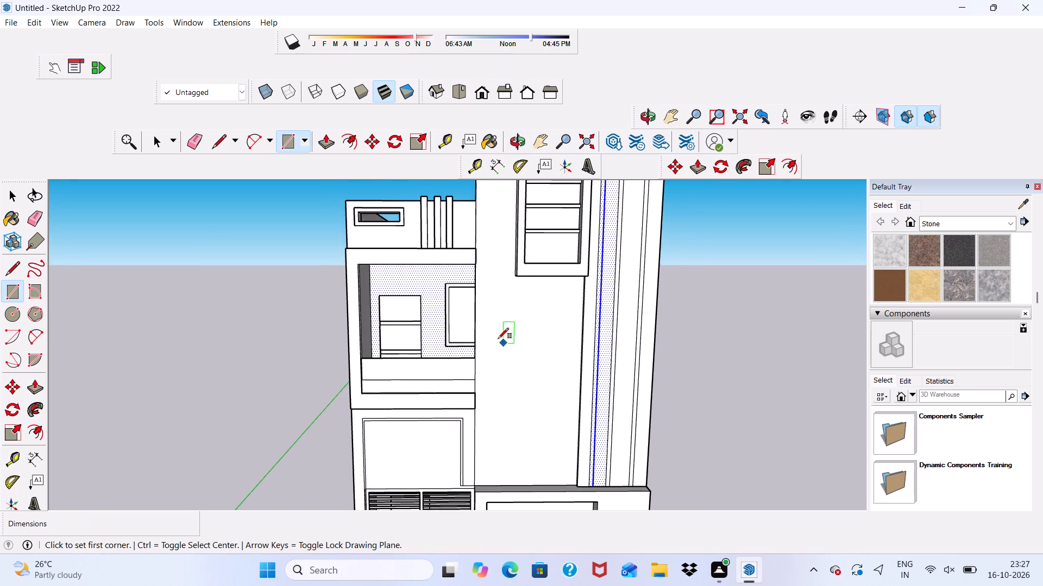
pyautogui.scroll(2, 498, 339)
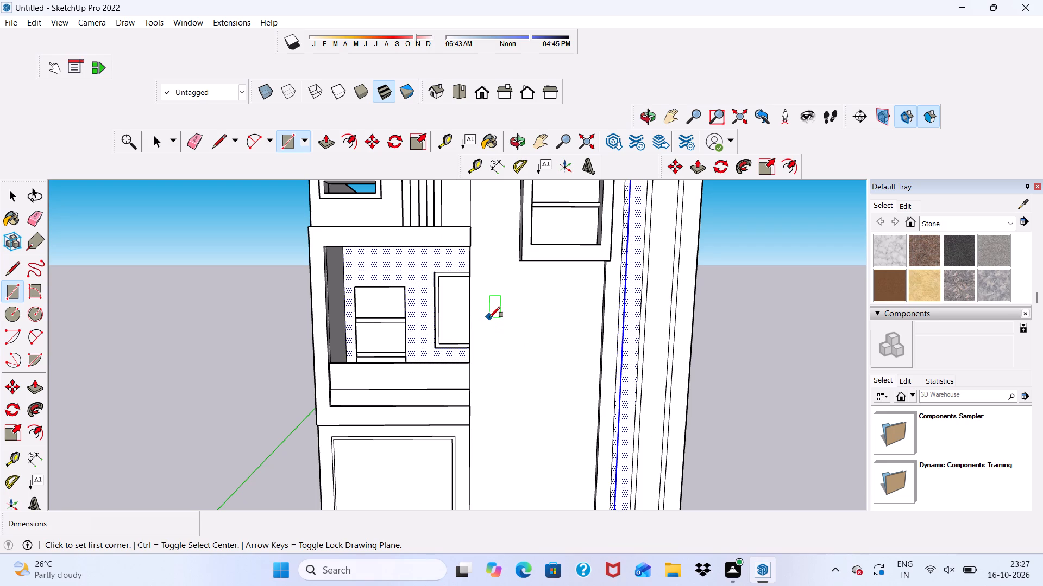
pyautogui.click(489, 317)
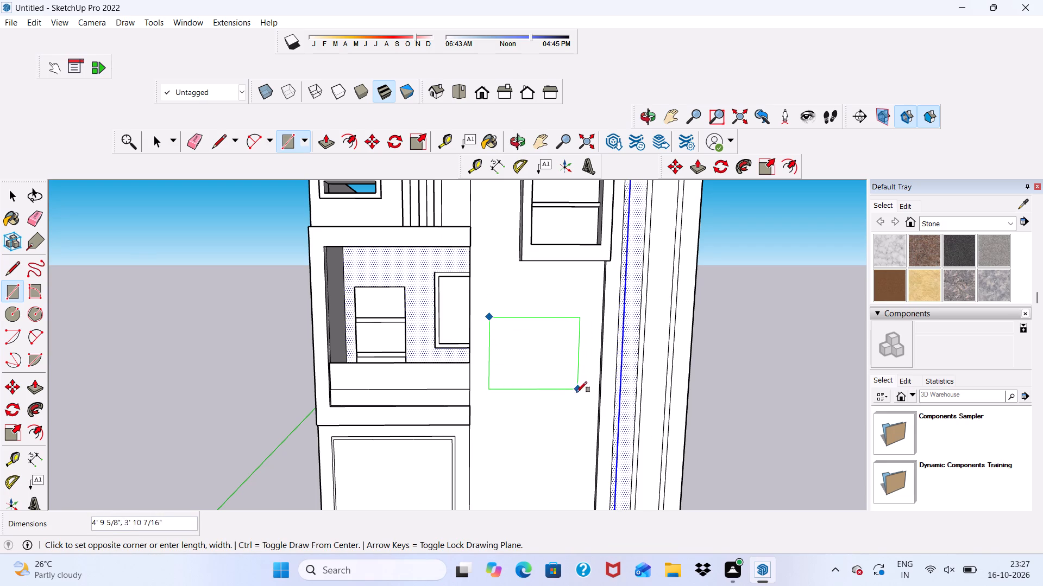
pyautogui.click(583, 384)
pyautogui.press('space')
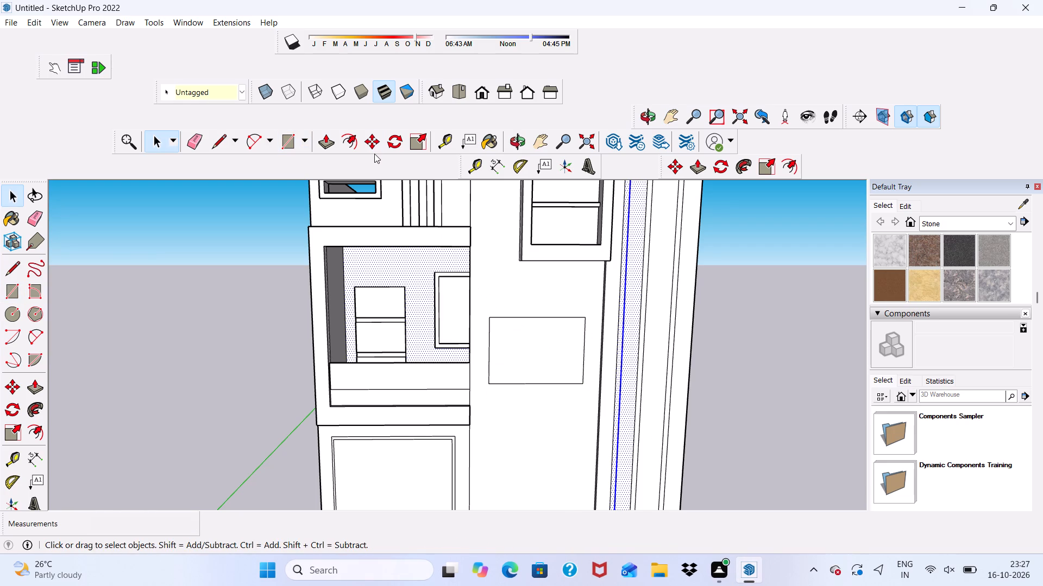
# Offset the new rectangle's edges 3" inward to form a frame.
pyautogui.click(347, 143)
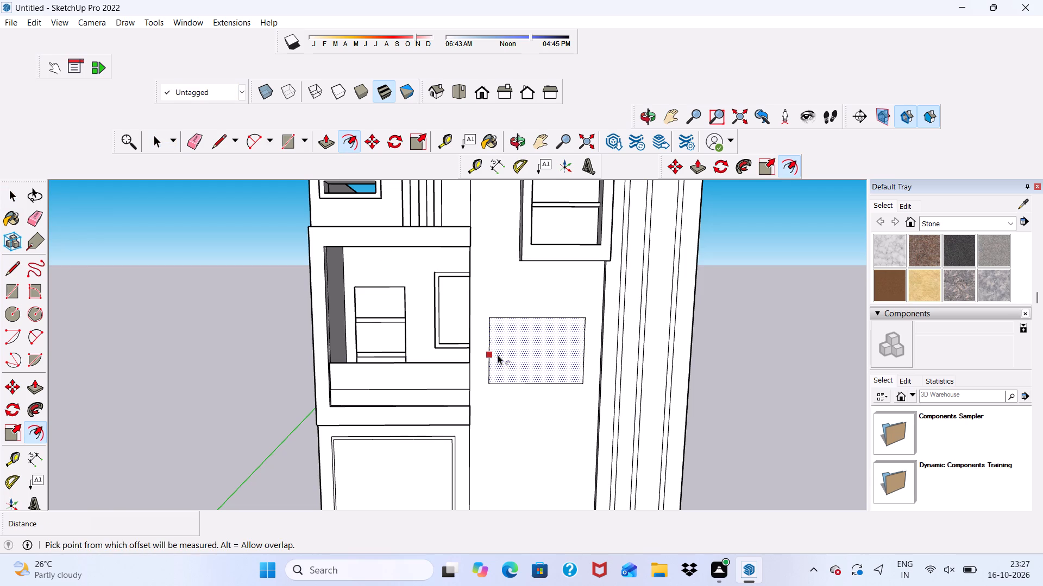
pyautogui.click(497, 353)
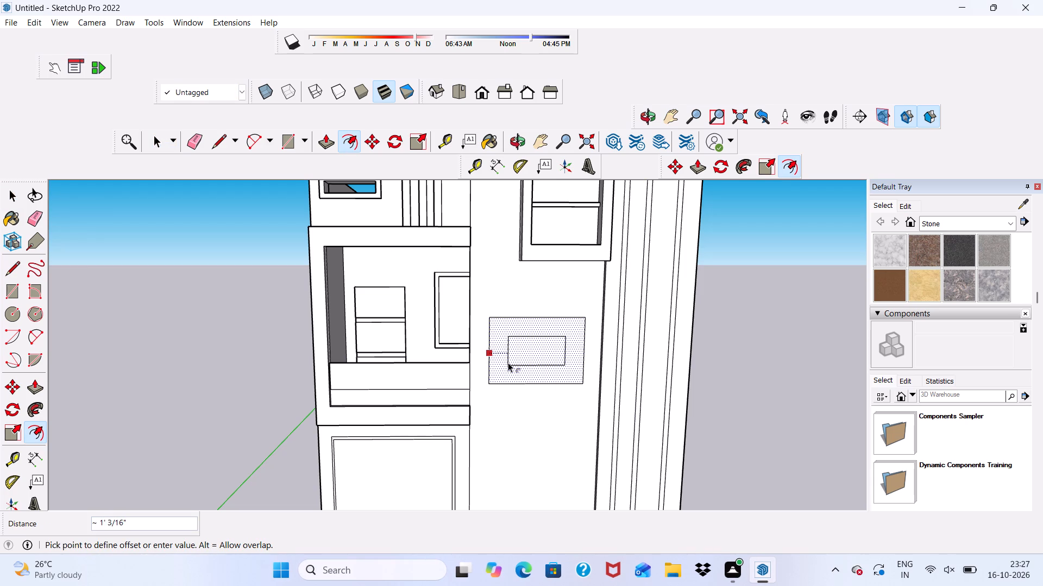
pyautogui.press('3')
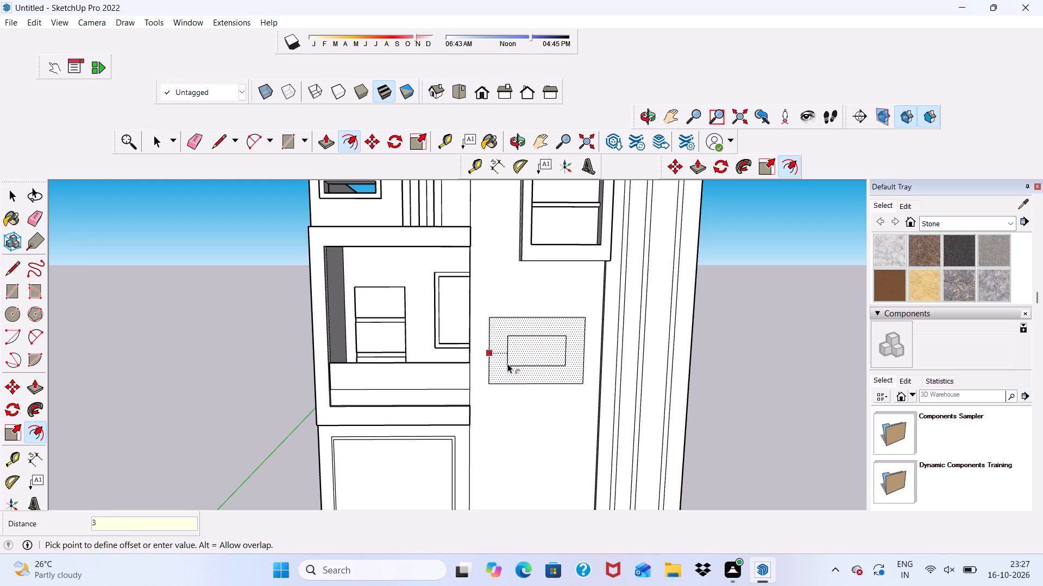
pyautogui.hotkey('shift', '"')
pyautogui.press('Return')
pyautogui.press('space')
# Push/Pull the rectangular frame border 3" outward from the tall wall.
pyautogui.scroll(6, 507, 364)
pyautogui.scroll(5, 375, 226)
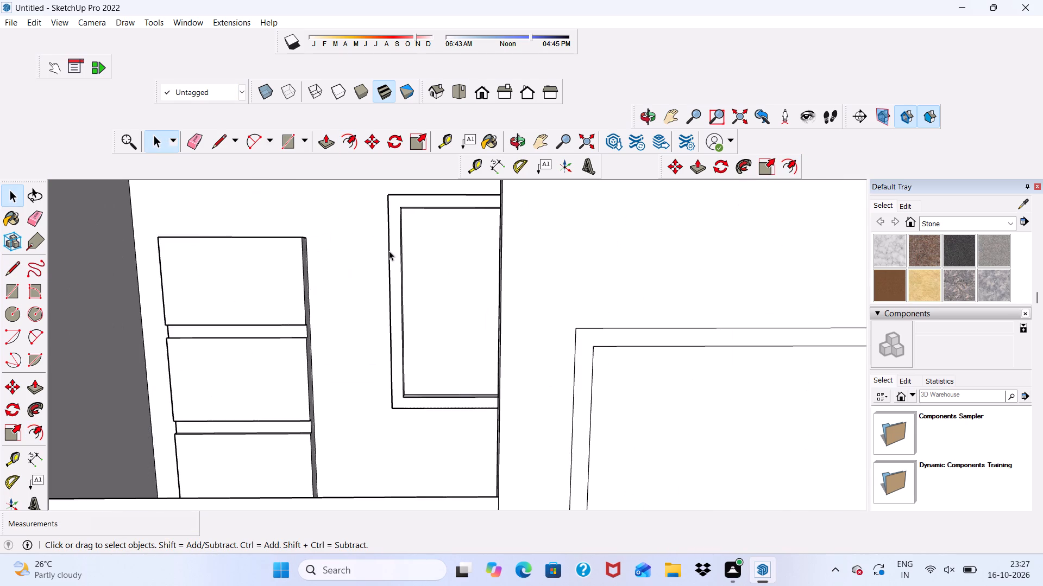
pyautogui.scroll(5, 537, 318)
pyautogui.scroll(-11, 470, 266)
pyautogui.scroll(9, 500, 403)
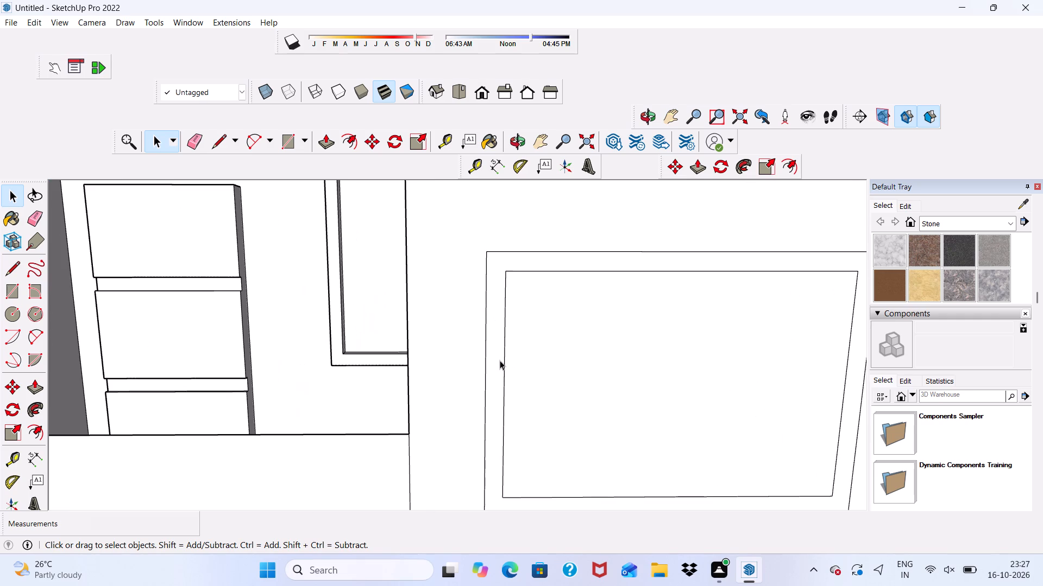
pyautogui.click(495, 360)
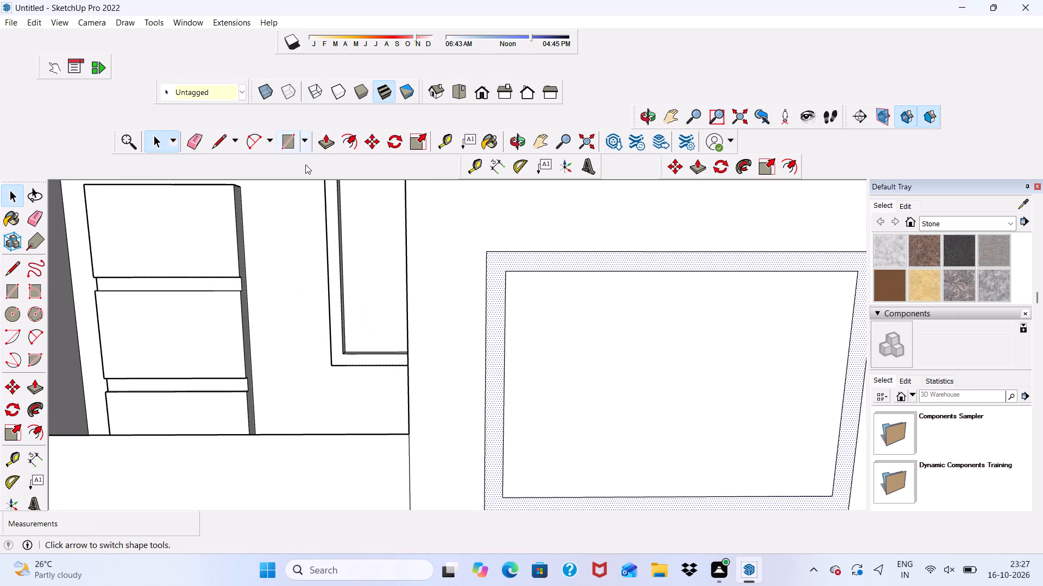
pyautogui.click(326, 136)
pyautogui.click(491, 324)
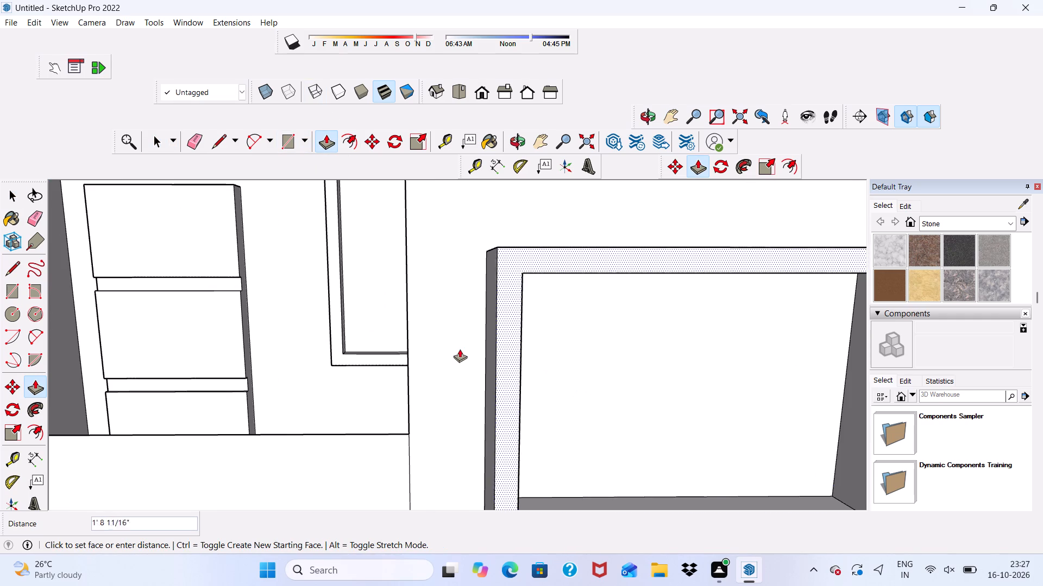
pyautogui.press('3')
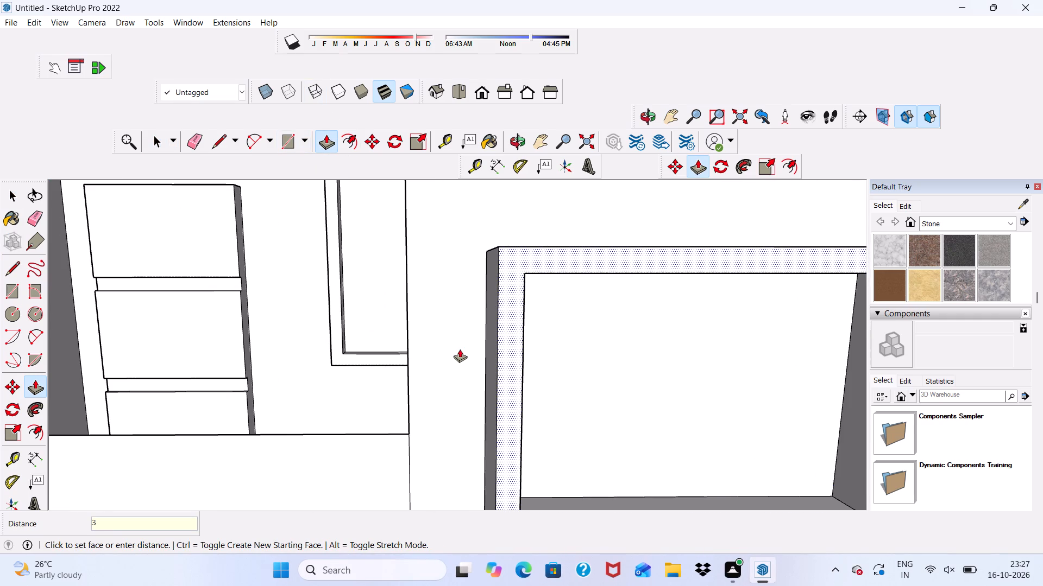
pyautogui.hotkey('shift', '"')
pyautogui.press('Return')
# Examine the framed rectangle and the overall front facade from several angles.
pyautogui.scroll(1, 459, 349)
pyautogui.scroll(-6, 458, 349)
pyautogui.moveTo(538, 370); pyautogui.dragTo(533, 368, button='middle')
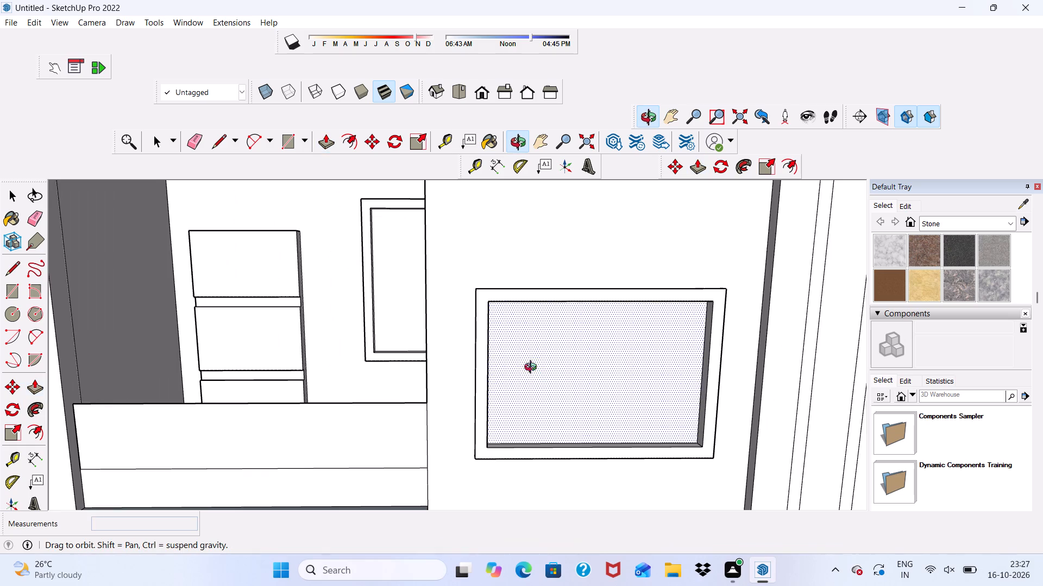
pyautogui.moveTo(533, 368); pyautogui.dragTo(422, 364, button='middle')
pyautogui.press('space')
pyautogui.scroll(-6, 436, 295)
pyautogui.moveTo(418, 333); pyautogui.dragTo(508, 315, button='middle')
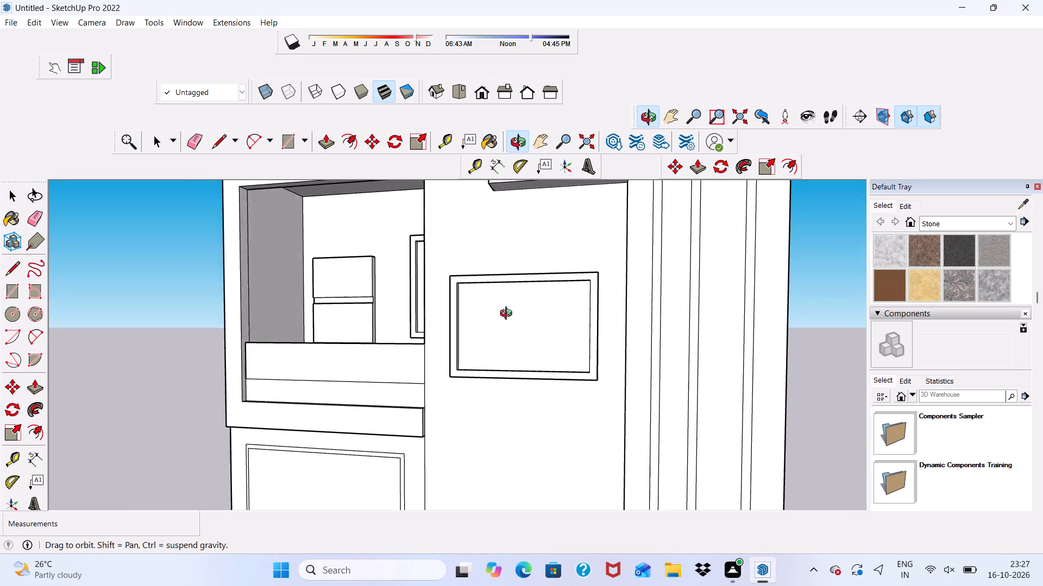
pyautogui.moveTo(508, 315); pyautogui.dragTo(516, 327, button='middle')
pyautogui.scroll(4, 516, 313)
pyautogui.scroll(-7, 483, 303)
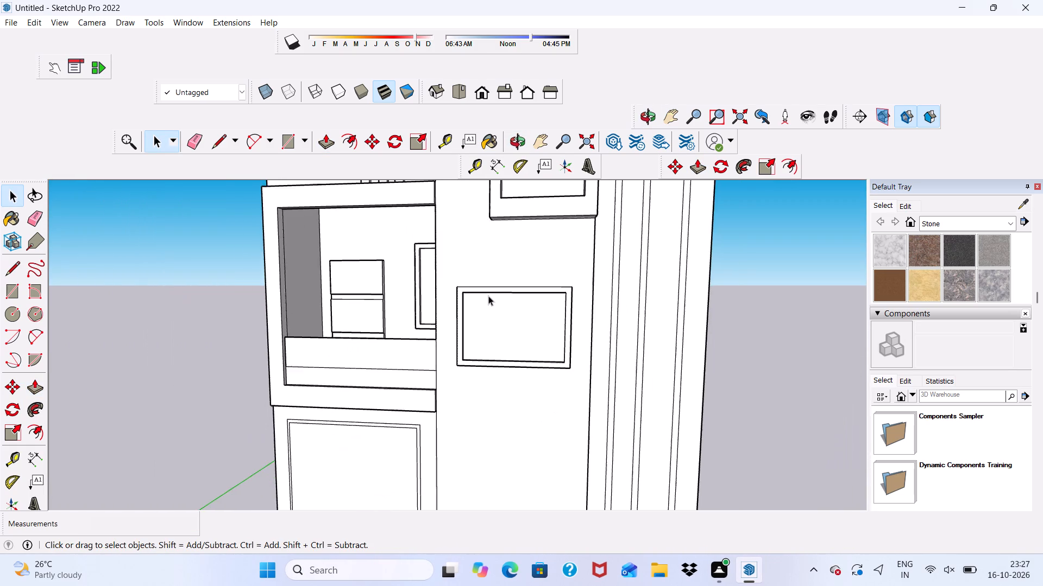
pyautogui.moveTo(488, 296); pyautogui.dragTo(498, 261, button='middle')
pyautogui.scroll(1, 497, 233)
pyautogui.scroll(-10, 487, 231)
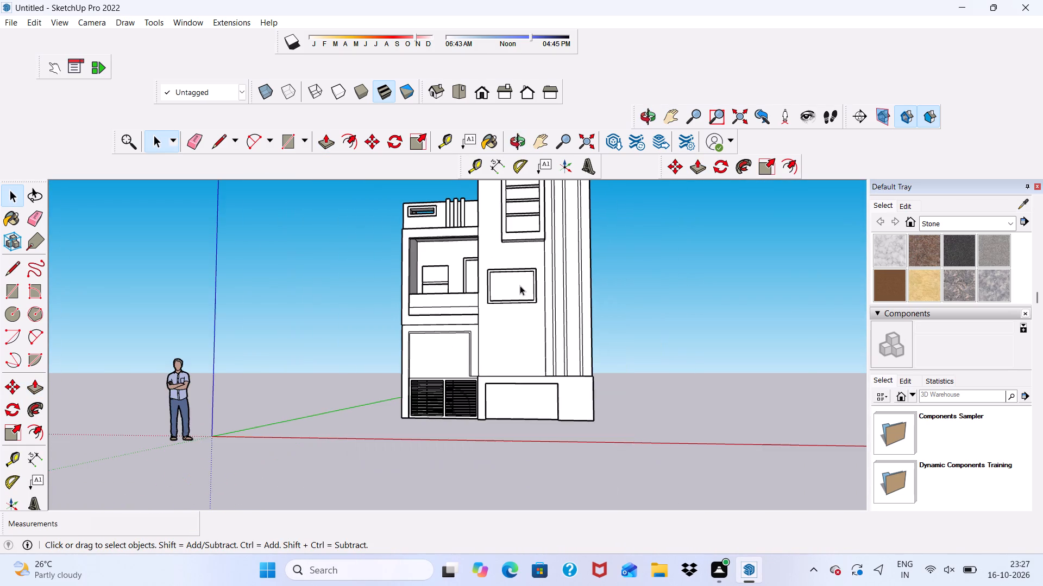
pyautogui.moveTo(520, 286); pyautogui.dragTo(516, 351, button='middle')
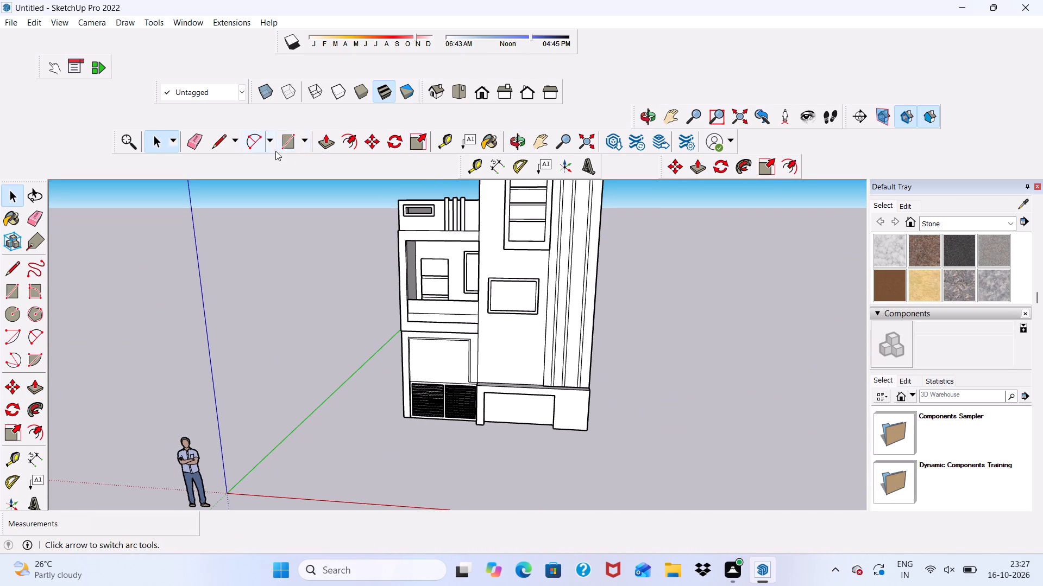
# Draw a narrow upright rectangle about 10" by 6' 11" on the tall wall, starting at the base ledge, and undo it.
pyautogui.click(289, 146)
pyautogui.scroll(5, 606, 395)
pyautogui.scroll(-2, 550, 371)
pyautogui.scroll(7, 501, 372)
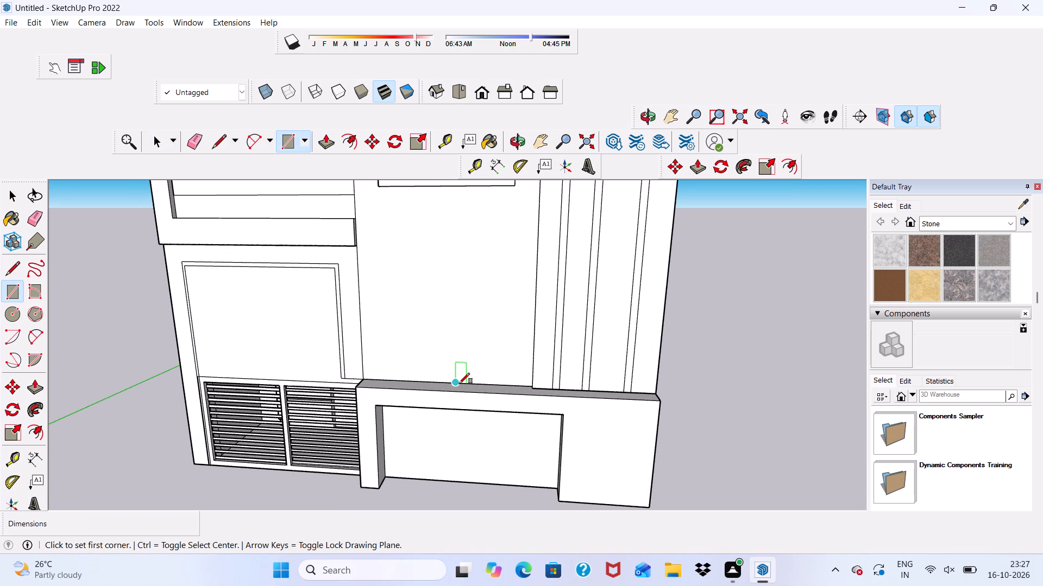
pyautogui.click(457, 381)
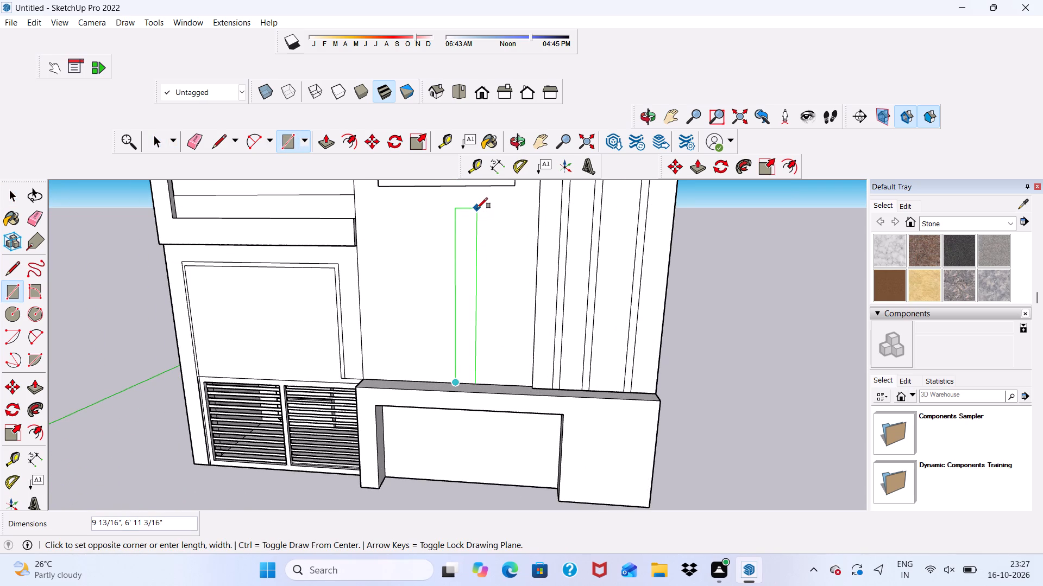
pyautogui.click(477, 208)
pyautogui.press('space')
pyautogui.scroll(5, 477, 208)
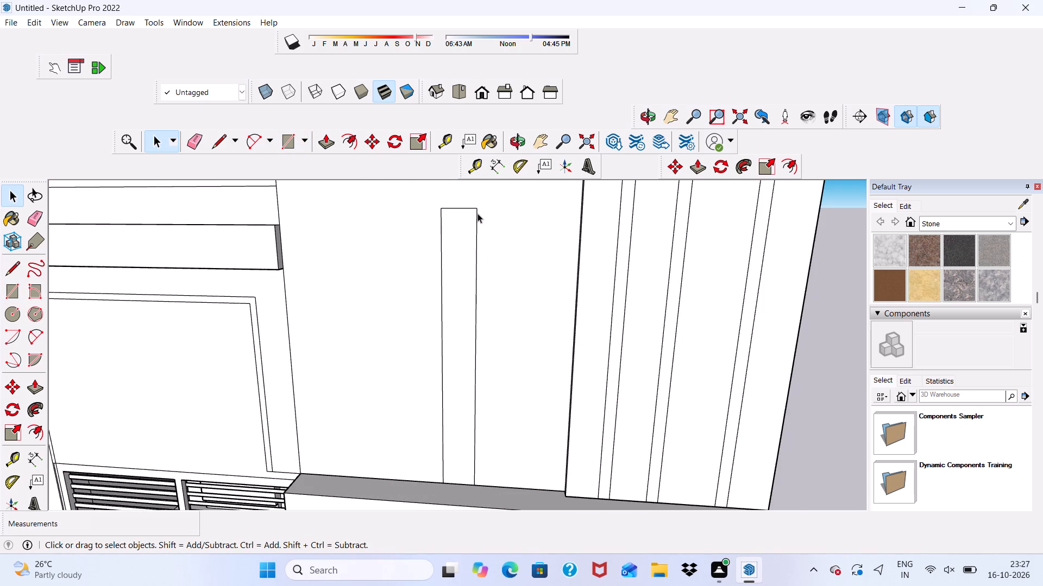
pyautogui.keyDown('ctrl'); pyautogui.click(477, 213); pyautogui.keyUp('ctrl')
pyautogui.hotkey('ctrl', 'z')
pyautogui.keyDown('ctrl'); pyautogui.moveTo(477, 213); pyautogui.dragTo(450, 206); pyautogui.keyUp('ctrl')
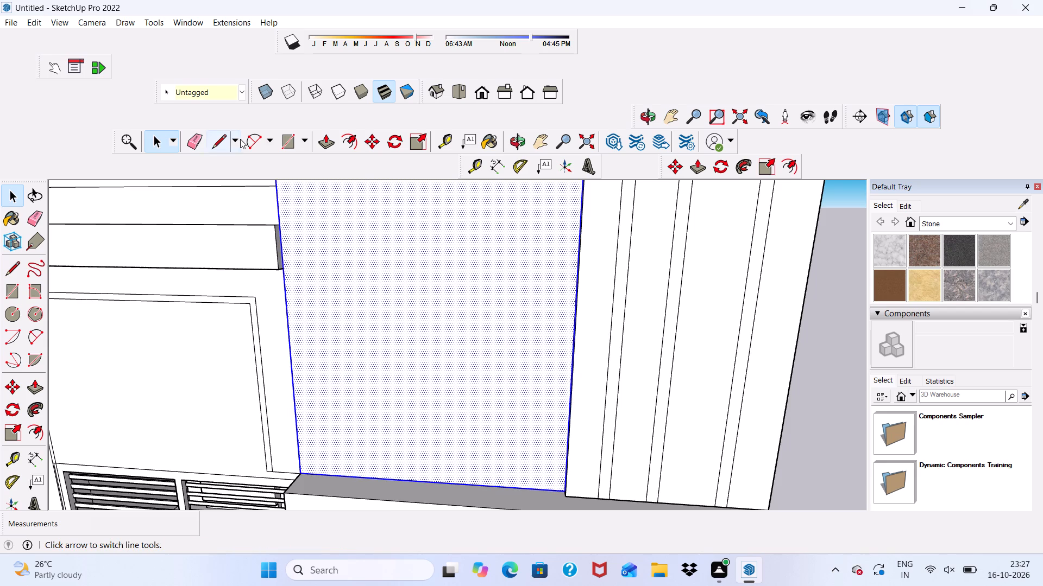
# Draw a narrow upright rectangle about 6' 4" by 8" on the tall wall between the framed rectangle and the base ledge.
pyautogui.click(283, 141)
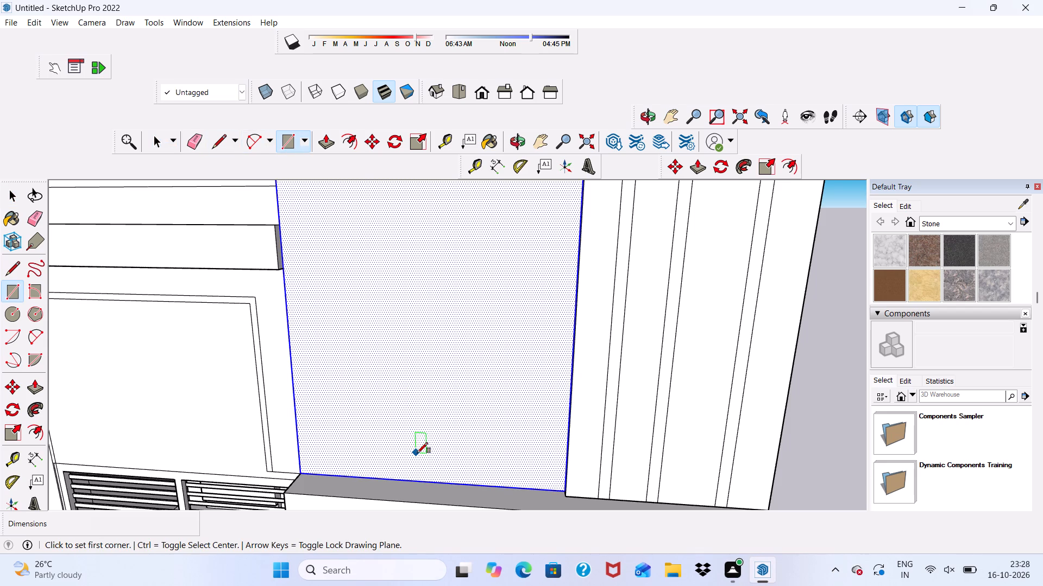
pyautogui.click(418, 452)
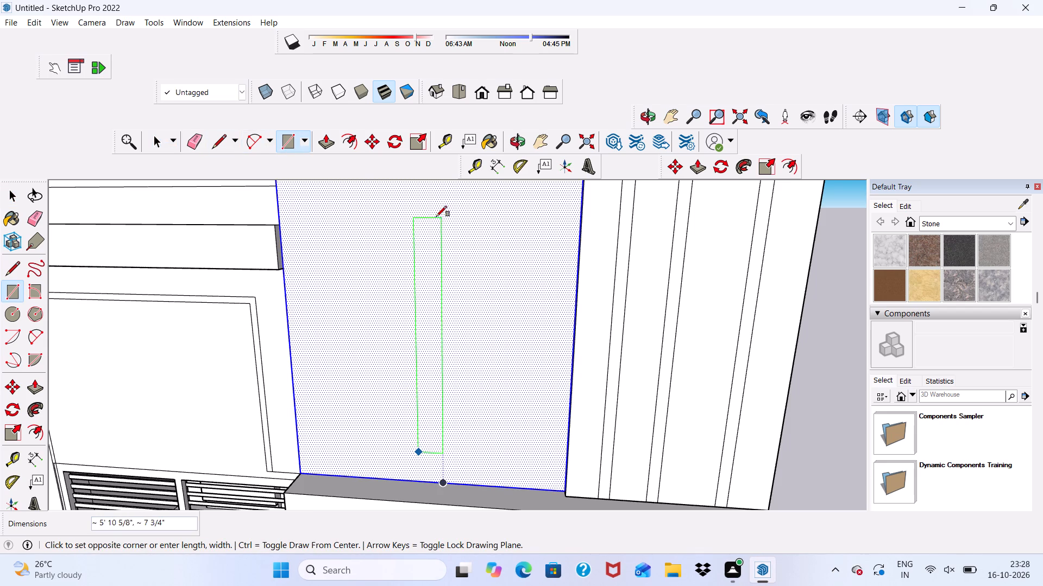
pyautogui.scroll(-7, 437, 226)
pyautogui.click(443, 211)
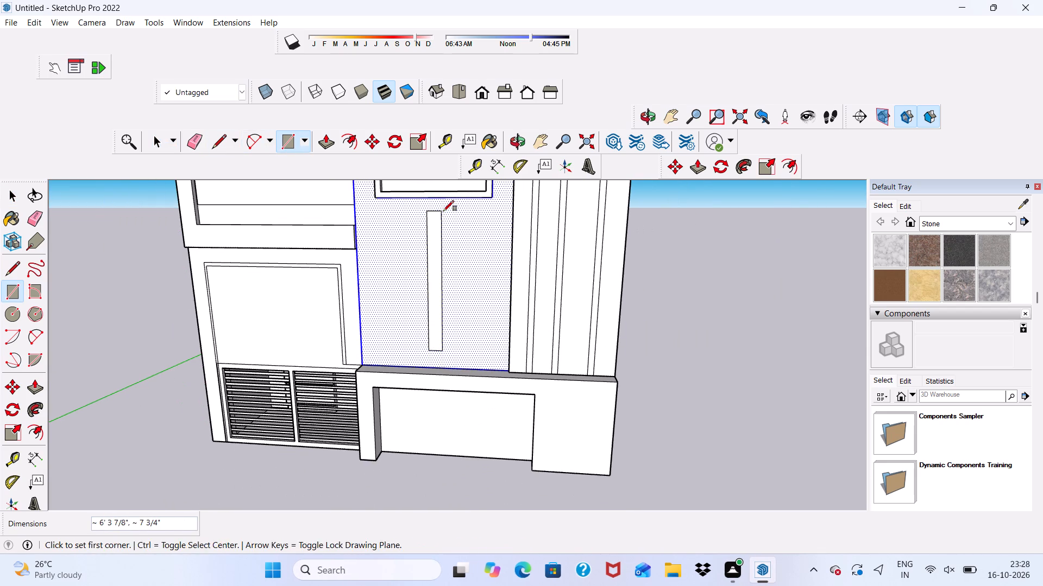
pyautogui.press('space')
pyautogui.click(727, 293)
# Push/Pull the narrow upright rectangle into the tall wall to form a recessed slot.
pyautogui.scroll(5, 523, 252)
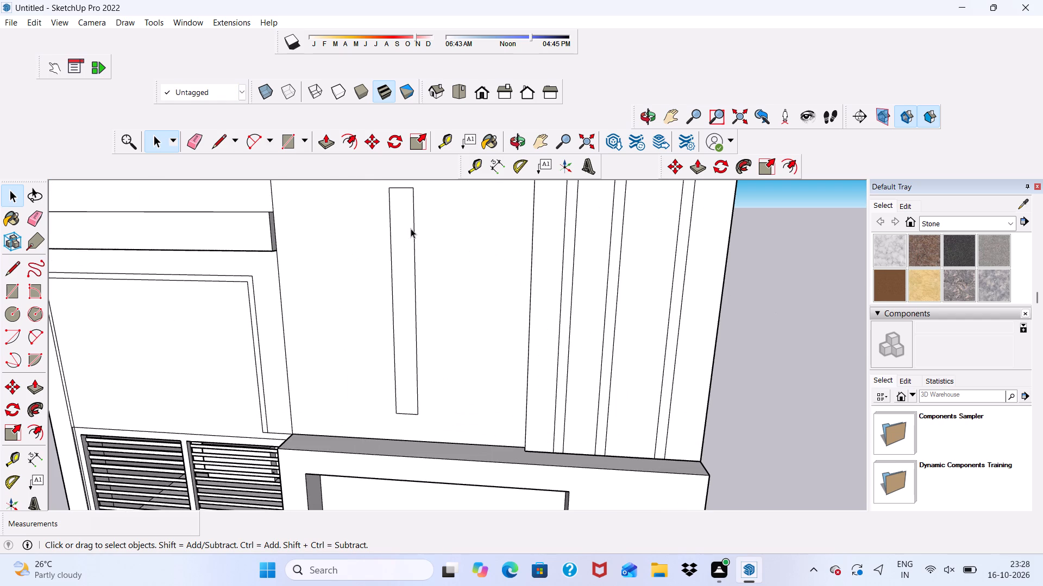
pyautogui.click(406, 234)
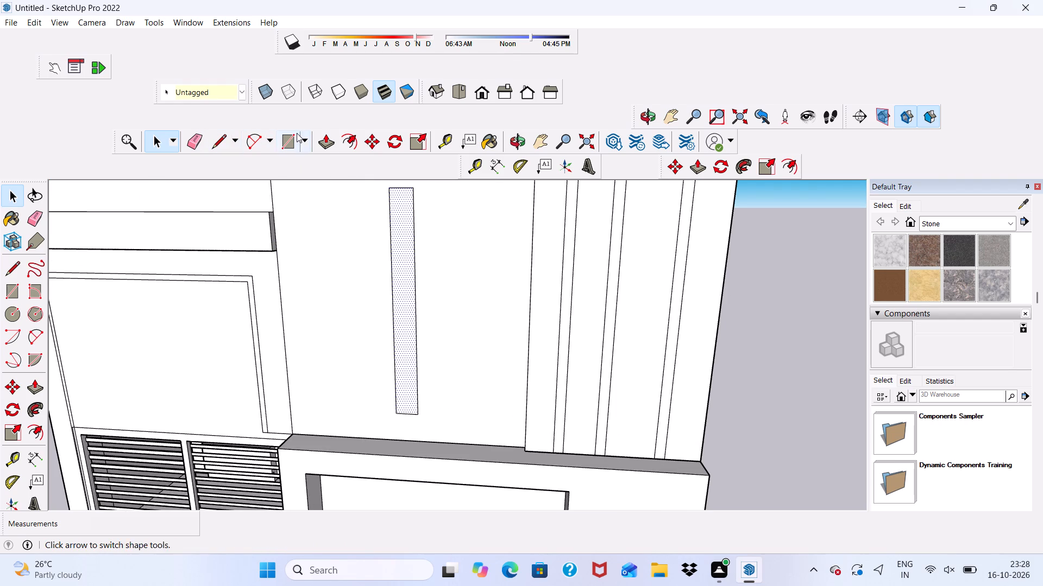
pyautogui.click(330, 142)
pyautogui.moveTo(402, 292); pyautogui.dragTo(420, 373)
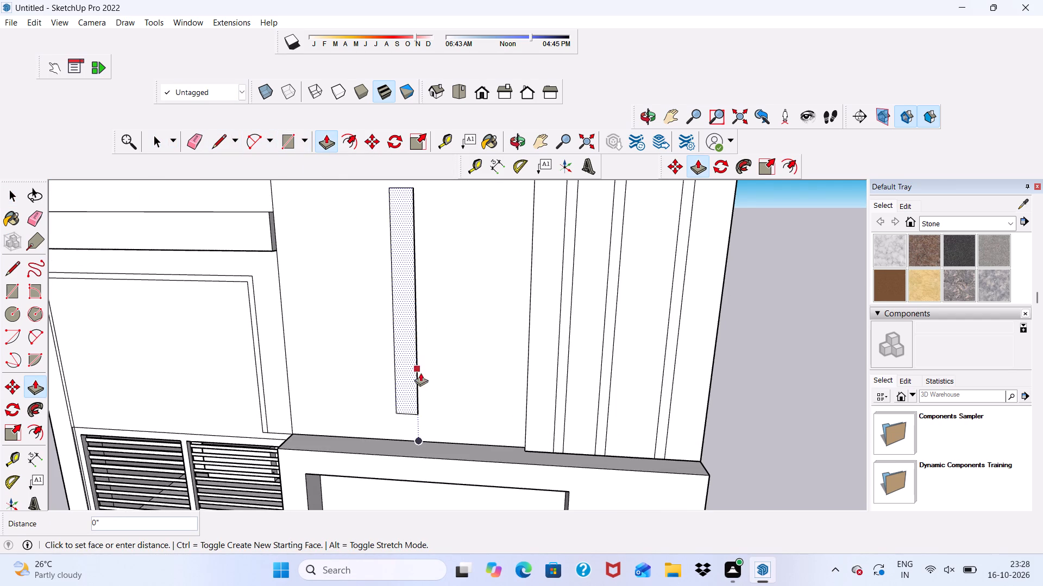
pyautogui.moveTo(420, 373); pyautogui.dragTo(419, 372)
pyautogui.scroll(8, 411, 320)
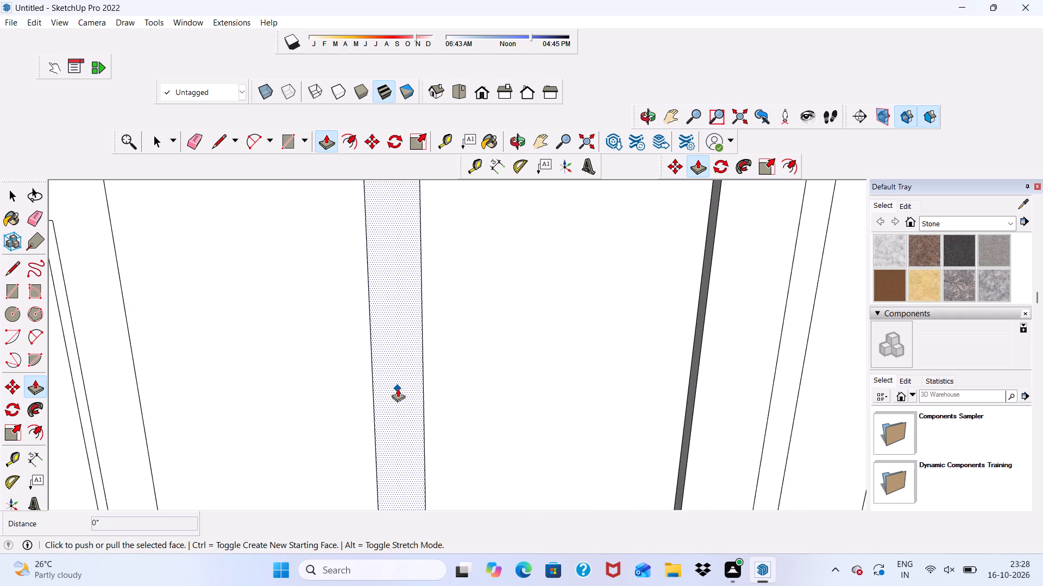
pyautogui.moveTo(398, 388); pyautogui.dragTo(400, 381)
pyautogui.scroll(-5, 380, 304)
pyautogui.moveTo(398, 352); pyautogui.dragTo(399, 365, button='middle')
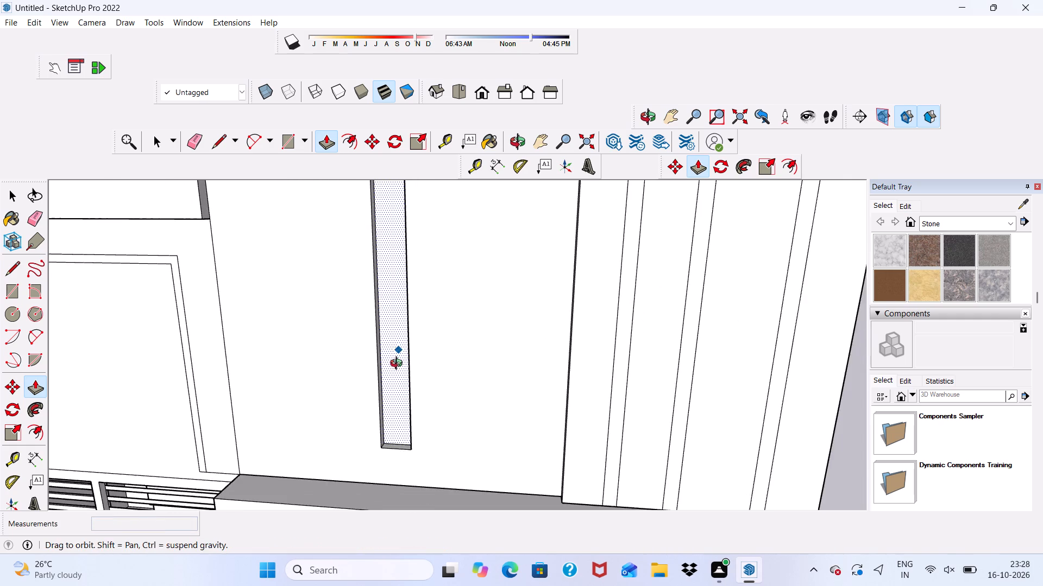
pyautogui.moveTo(399, 365); pyautogui.dragTo(368, 393, button='middle')
pyautogui.scroll(1, 367, 393)
pyautogui.press('space')
pyautogui.scroll(-10, 301, 349)
pyautogui.click(690, 336)
pyautogui.scroll(5, 370, 311)
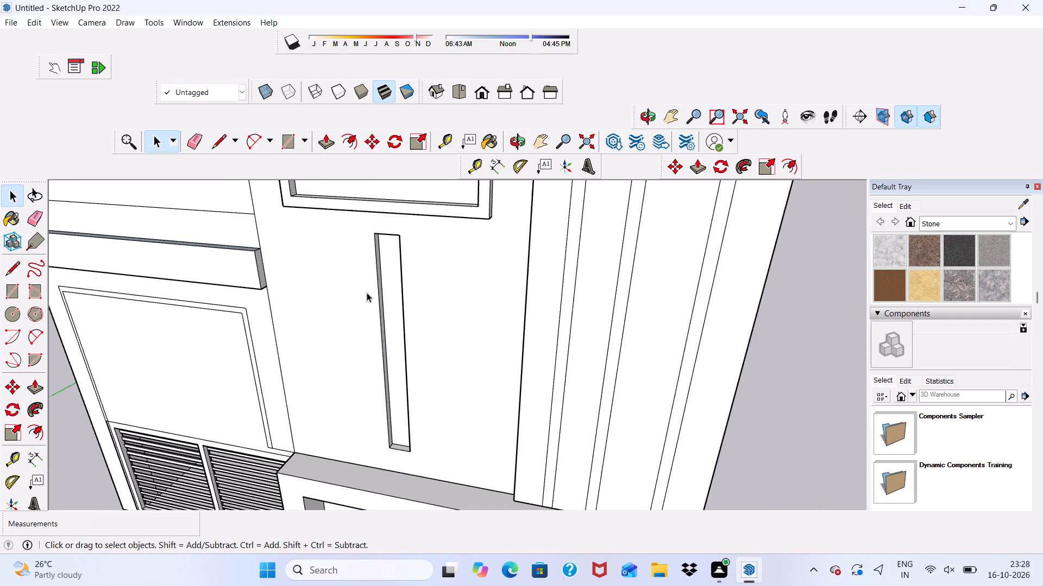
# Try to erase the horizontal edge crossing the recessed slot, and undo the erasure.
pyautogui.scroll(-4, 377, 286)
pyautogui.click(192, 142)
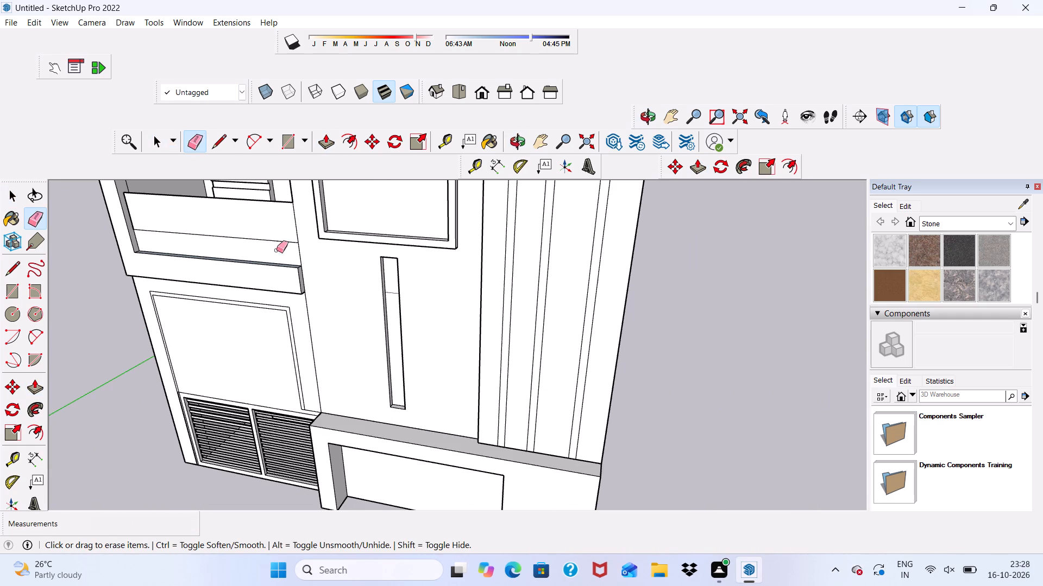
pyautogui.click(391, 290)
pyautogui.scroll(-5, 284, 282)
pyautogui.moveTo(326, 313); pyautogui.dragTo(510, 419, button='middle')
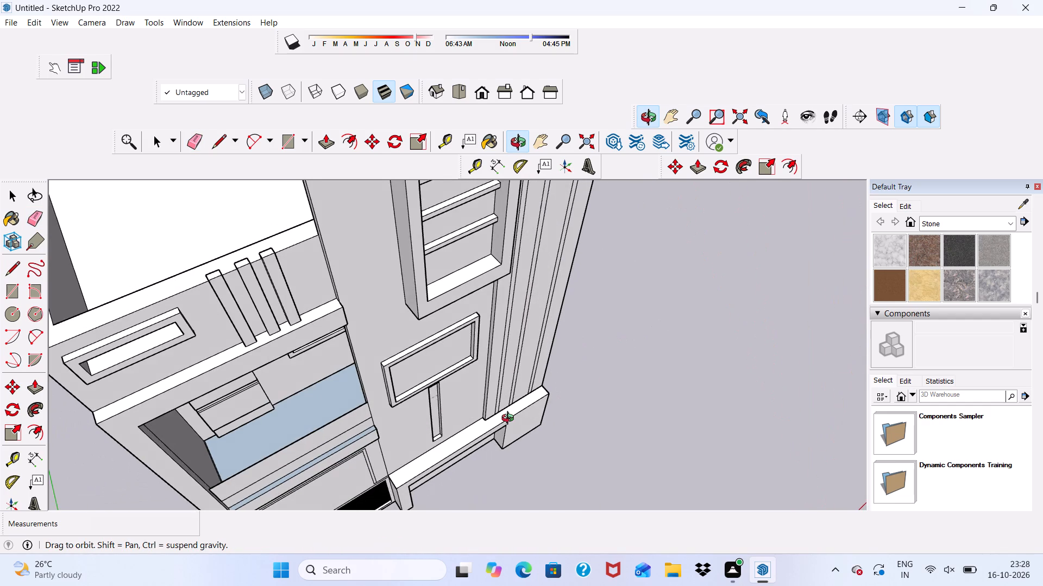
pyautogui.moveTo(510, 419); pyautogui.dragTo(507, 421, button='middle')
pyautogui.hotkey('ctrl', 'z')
# Erase the vertical strip lines on the tall wall's outer section beside the recessed slot.
pyautogui.keyDown('ctrl'); pyautogui.moveTo(497, 403); pyautogui.dragTo(532, 379); pyautogui.keyUp('ctrl')
pyautogui.scroll(3, 623, 334)
pyautogui.scroll(-3, 623, 334)
pyautogui.moveTo(623, 337); pyautogui.dragTo(590, 307, button='middle')
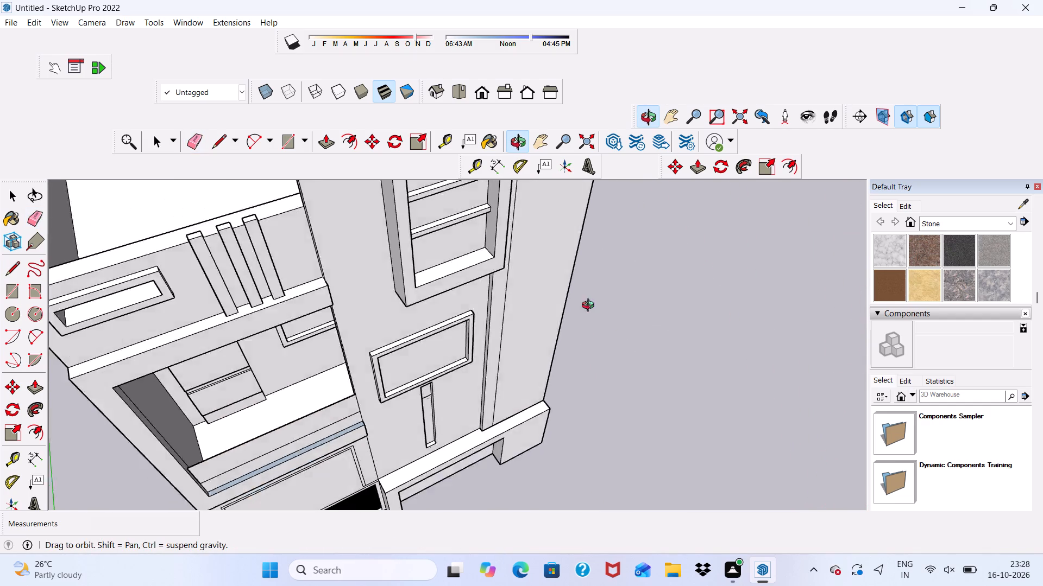
pyautogui.moveTo(590, 307); pyautogui.dragTo(536, 260, button='middle')
pyautogui.click(455, 350)
# Examine the top of the tall wall and the parapet-enclosed roof behind it from several angles.
pyautogui.scroll(4, 455, 350)
pyautogui.scroll(-9, 455, 350)
pyautogui.moveTo(631, 370); pyautogui.dragTo(595, 288, button='middle')
pyautogui.scroll(1, 589, 286)
pyautogui.scroll(-12, 492, 300)
pyautogui.scroll(15, 536, 317)
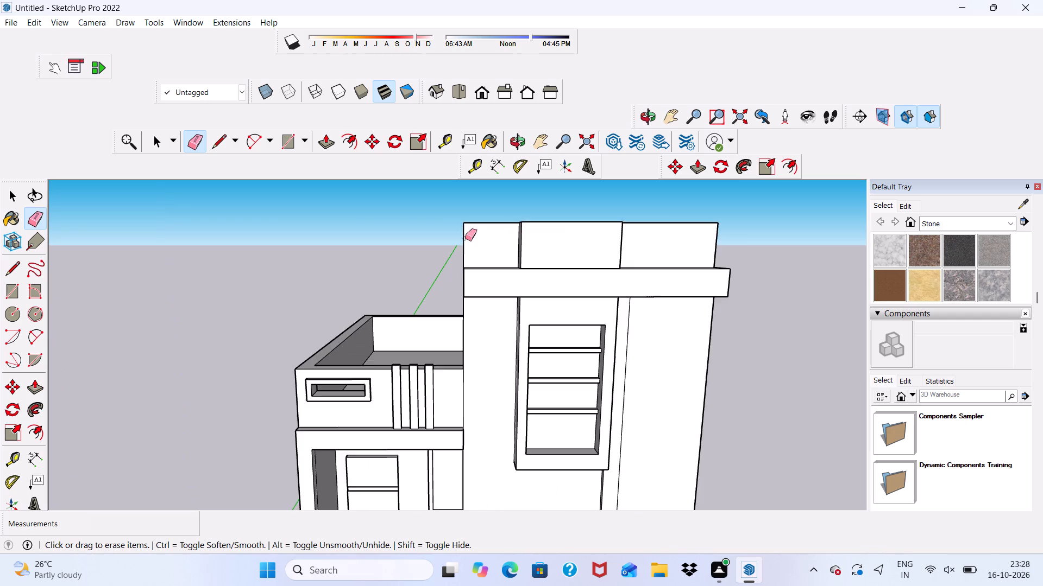
pyautogui.moveTo(460, 260); pyautogui.dragTo(740, 318, button='middle')
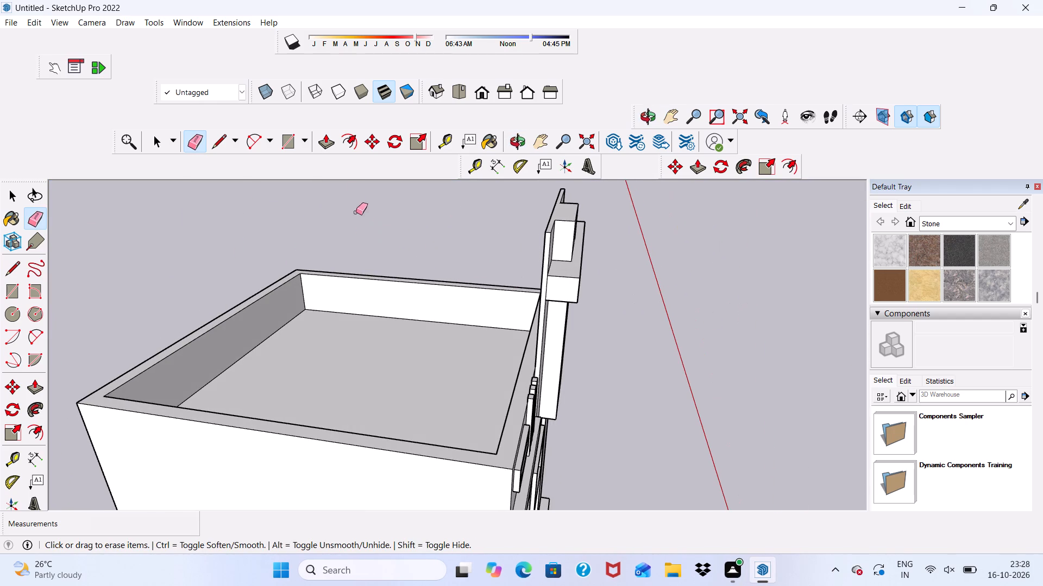
pyautogui.scroll(6, 623, 377)
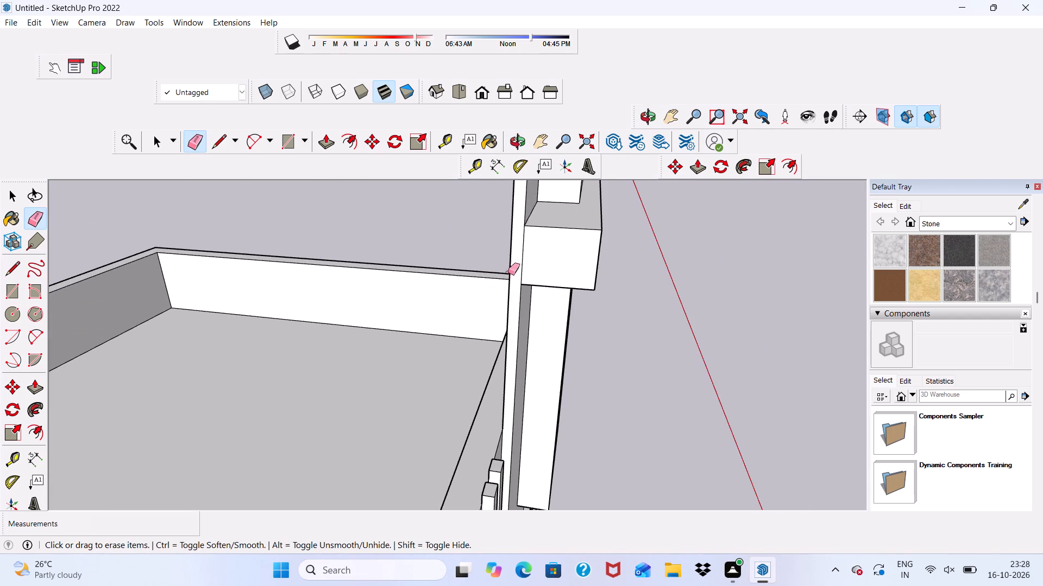
pyautogui.scroll(-1, 456, 316)
pyautogui.moveTo(455, 332); pyautogui.dragTo(548, 365, button='middle')
pyautogui.press('space')
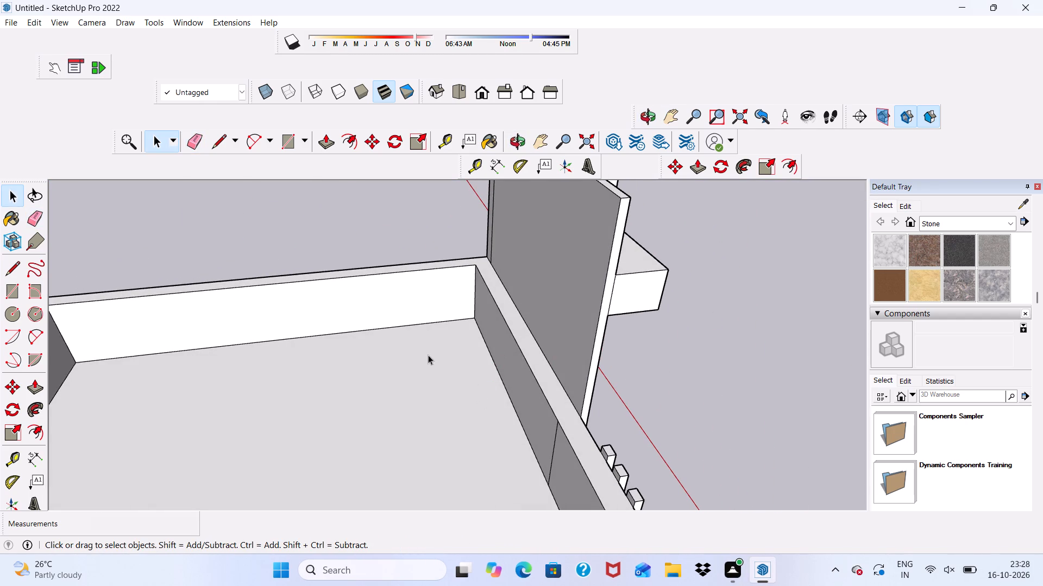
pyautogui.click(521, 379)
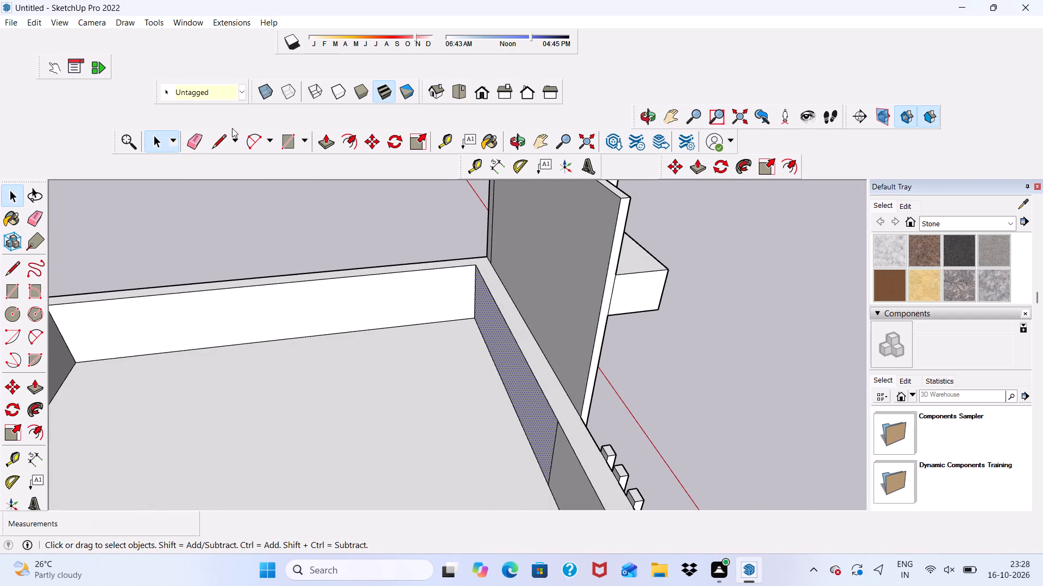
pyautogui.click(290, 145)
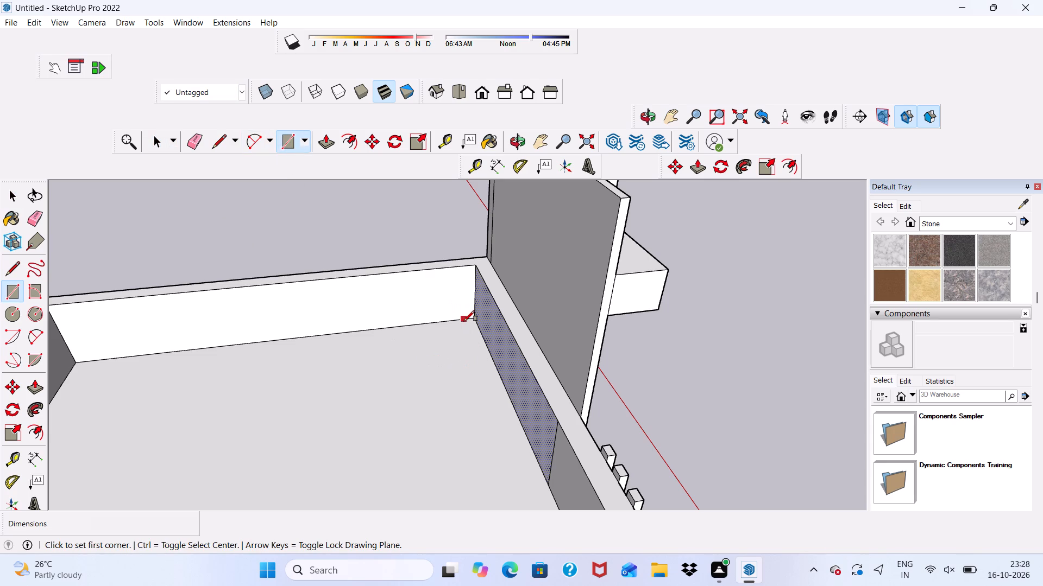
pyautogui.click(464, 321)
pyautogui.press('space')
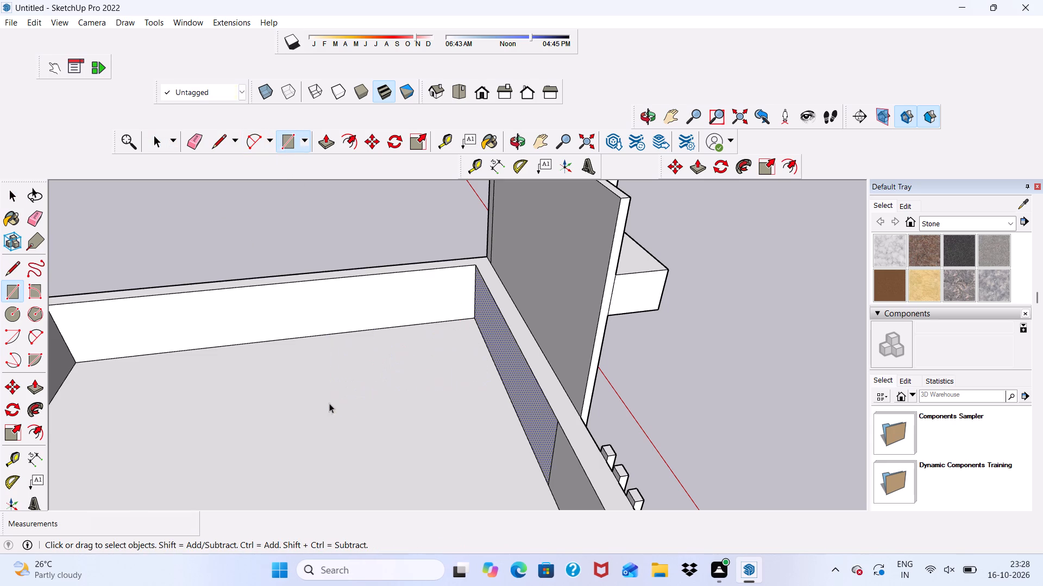
# Draw a rectangle about 10' 9" by 8' 5" on the roof floor from the inner parapet corner behind the tall wall.
pyautogui.click(290, 149)
pyautogui.scroll(3, 458, 347)
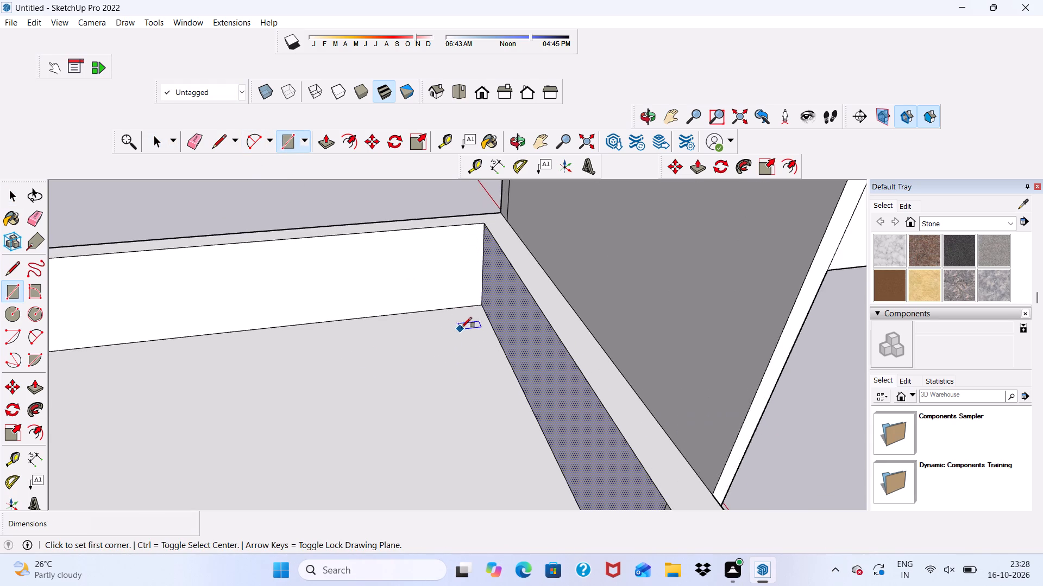
pyautogui.scroll(4, 461, 328)
pyautogui.click(483, 300)
pyautogui.scroll(-6, 372, 333)
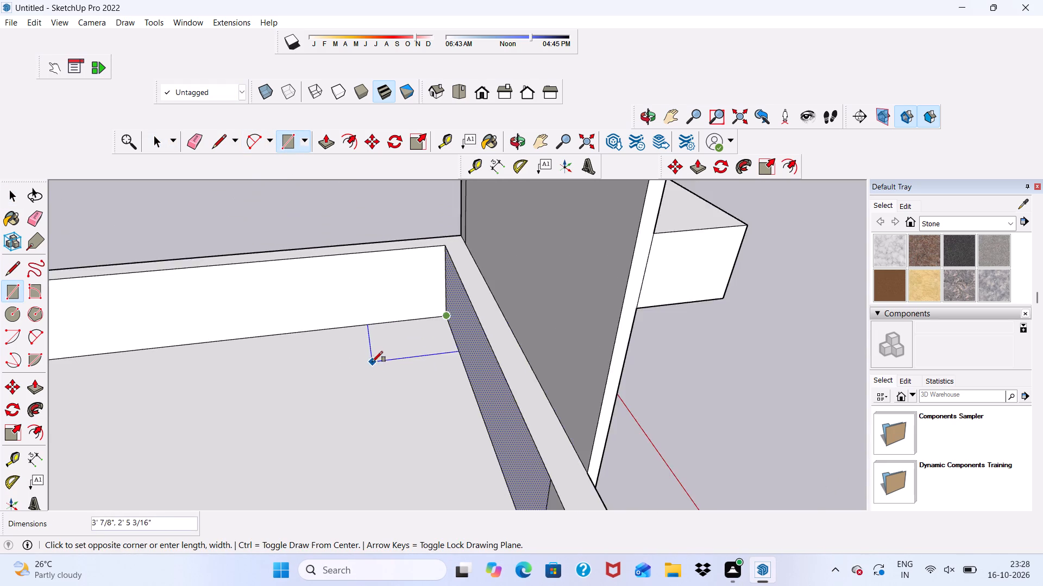
pyautogui.scroll(-4, 372, 362)
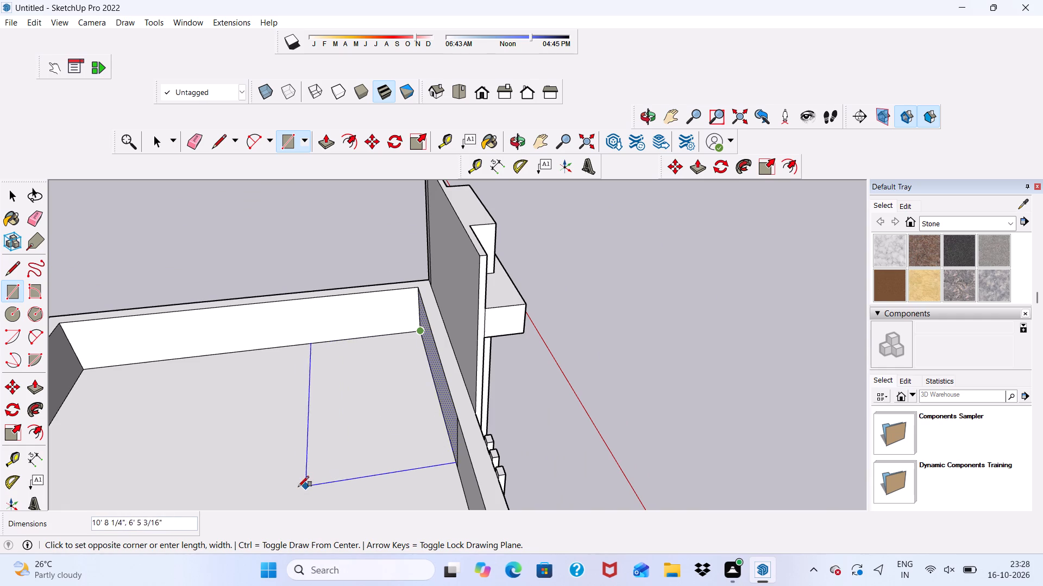
pyautogui.click(256, 495)
pyautogui.press('space')
# Push/Pull the roof rectangle up 10' to form a rooftop block behind the tall wall.
pyautogui.click(331, 441)
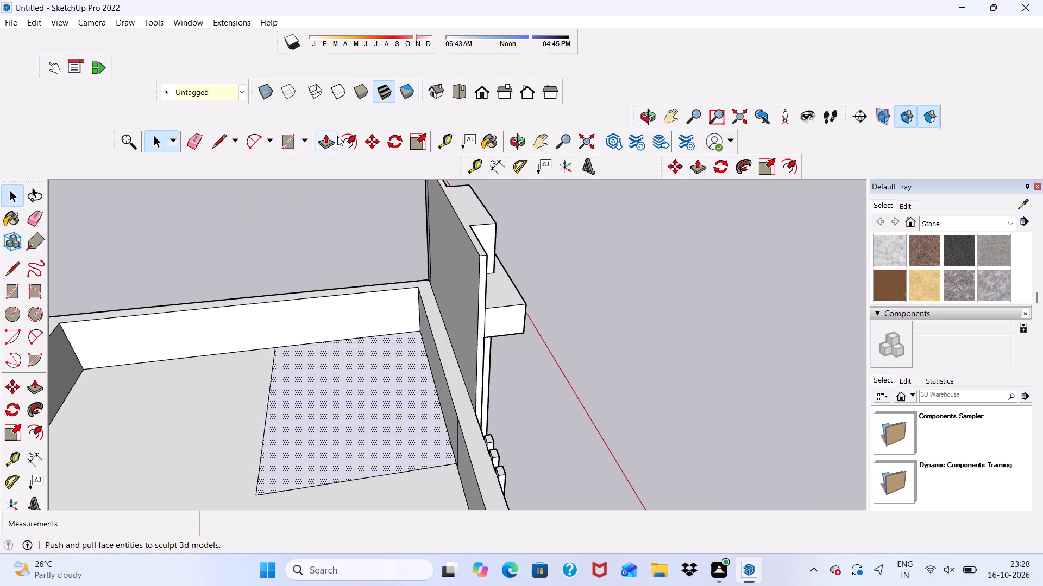
pyautogui.click(323, 141)
pyautogui.click(316, 406)
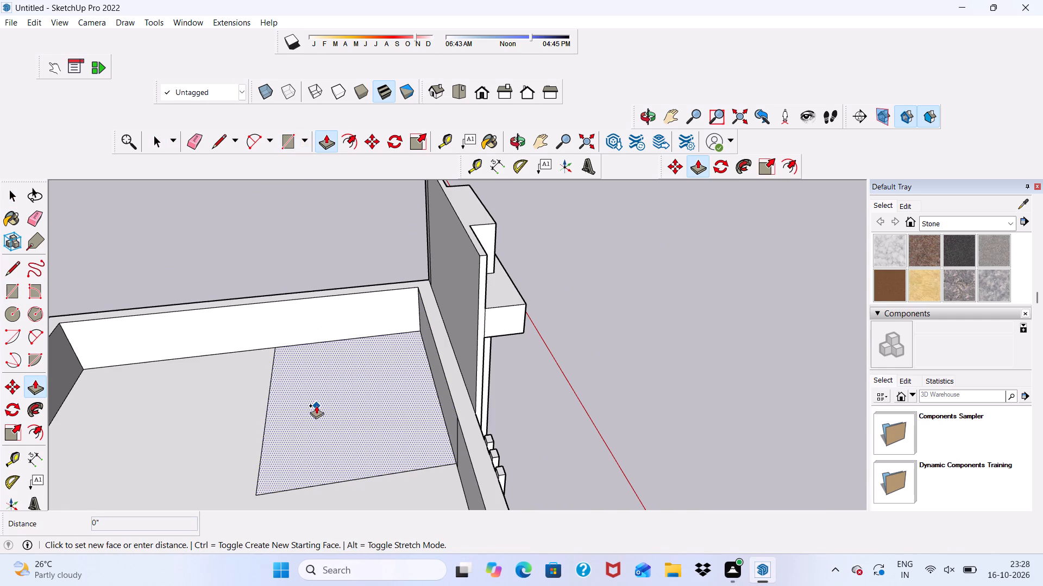
pyautogui.click(480, 252)
pyautogui.moveTo(481, 252); pyautogui.dragTo(392, 241, button='middle')
pyautogui.scroll(4, 392, 307)
pyautogui.moveTo(431, 346); pyautogui.dragTo(531, 336, button='middle')
pyautogui.scroll(1, 531, 336)
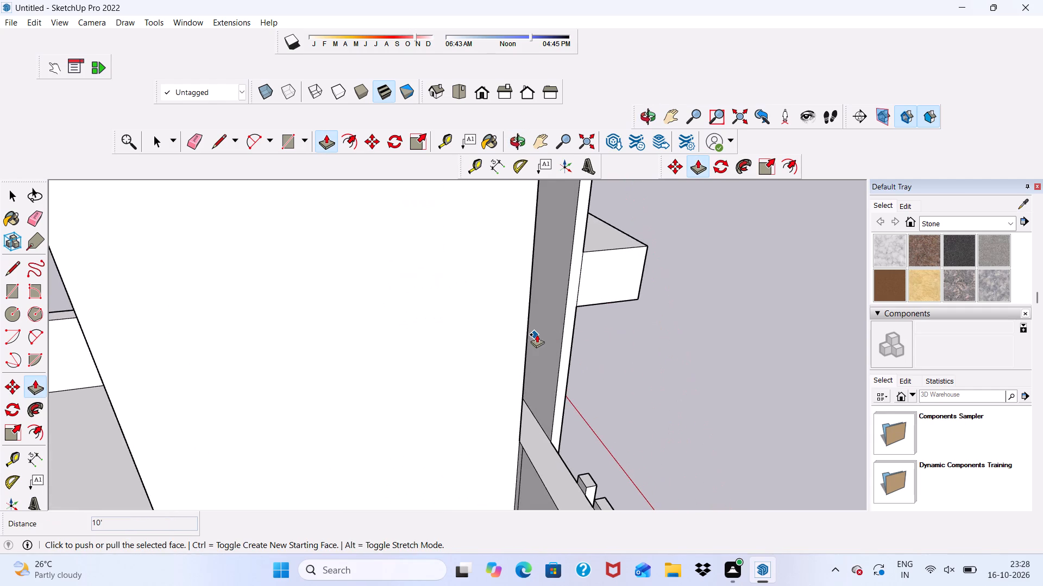
pyautogui.scroll(2, 537, 334)
pyautogui.scroll(-1, 538, 366)
pyautogui.press('space')
# Draw a 9" line across the parapet top from the rooftop block's corner to the parapet's opposite edge.
pyautogui.moveTo(538, 401); pyautogui.dragTo(478, 404, button='middle')
pyautogui.scroll(5, 469, 425)
pyautogui.click(444, 447)
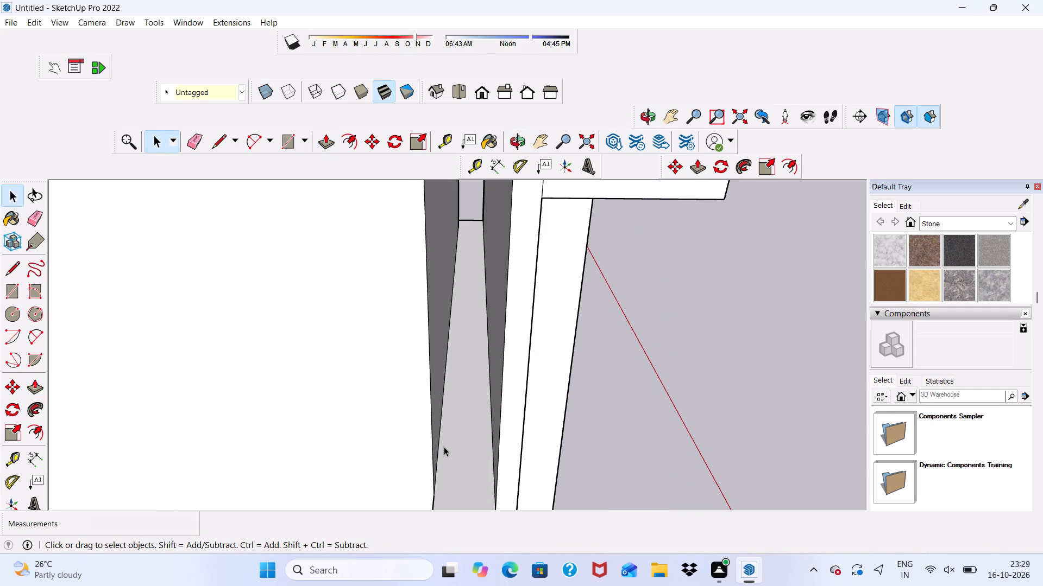
pyautogui.scroll(-5, 408, 305)
pyautogui.scroll(-2, 374, 271)
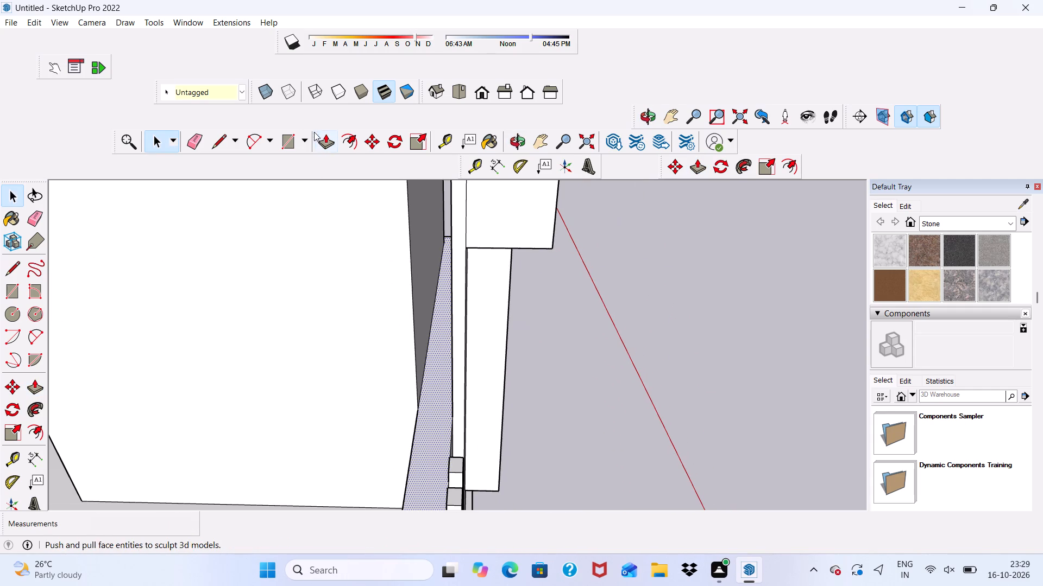
pyautogui.click(216, 138)
pyautogui.scroll(4, 437, 470)
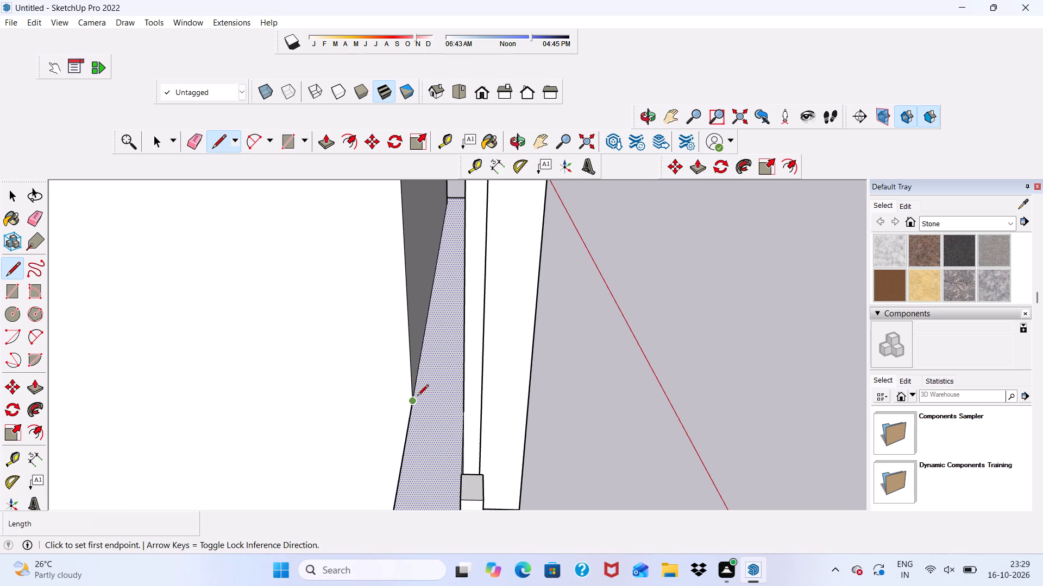
pyautogui.click(412, 403)
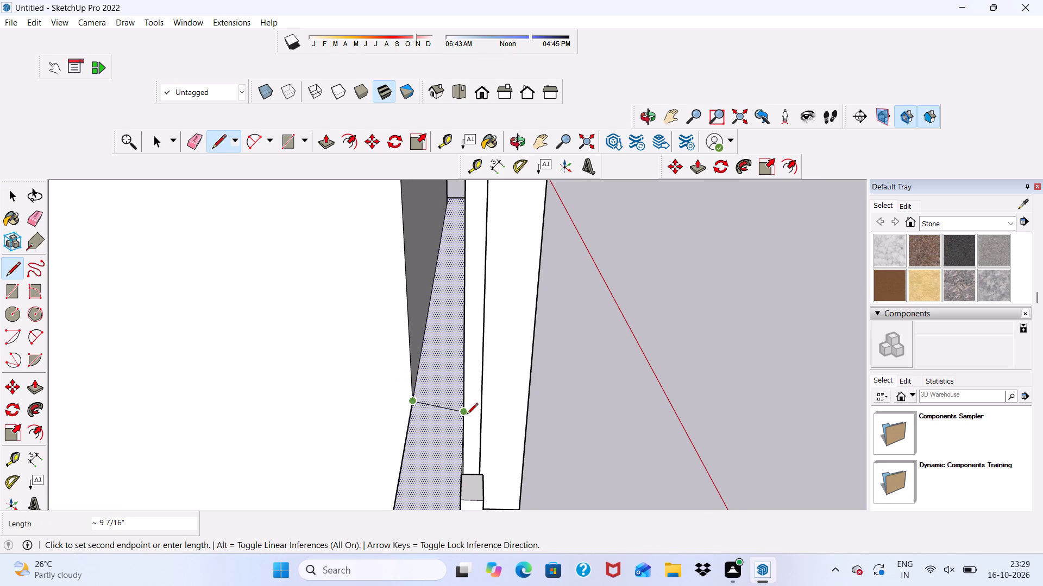
pyautogui.scroll(13, 467, 415)
pyautogui.scroll(-3, 449, 370)
pyautogui.moveTo(449, 370); pyautogui.dragTo(493, 387, button='middle')
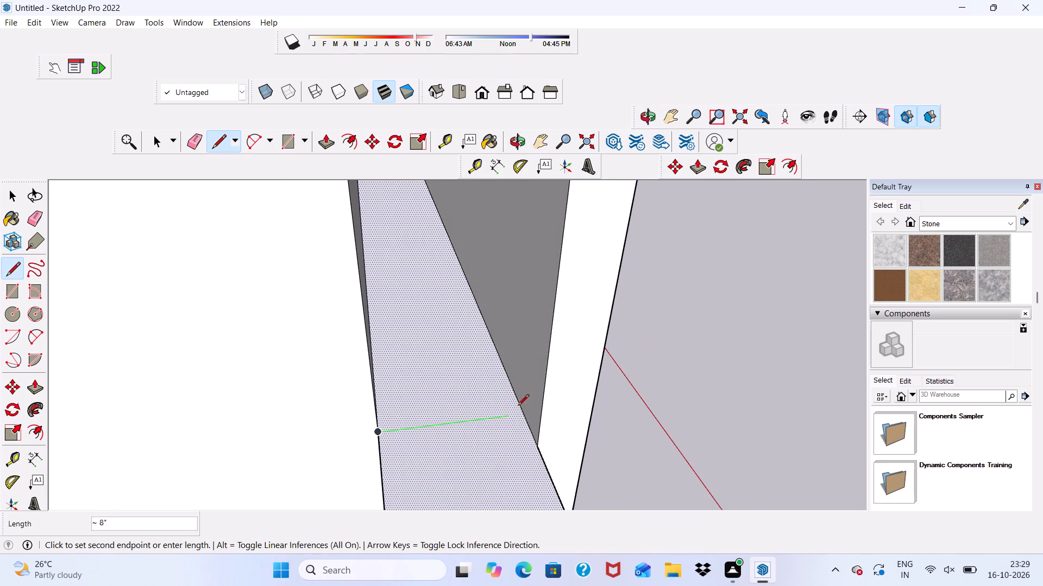
pyautogui.click(522, 419)
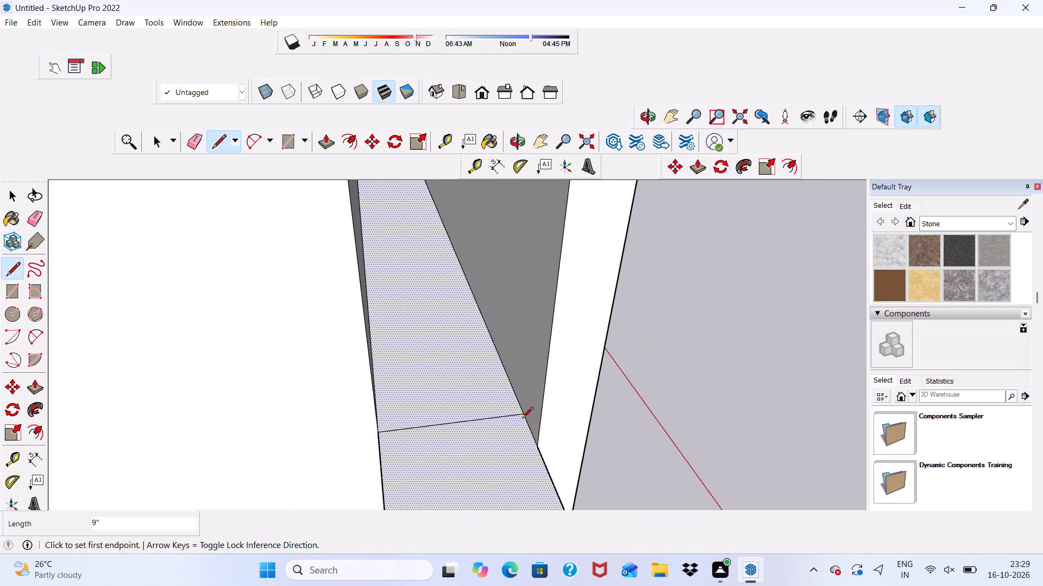
# Draw a 9" line across the parapet top from the rooftop block's front corner to the tall wall's back face.
pyautogui.moveTo(522, 435); pyautogui.dragTo(467, 442, button='middle')
pyautogui.press('space')
pyautogui.click(431, 382)
pyautogui.scroll(-12, 431, 382)
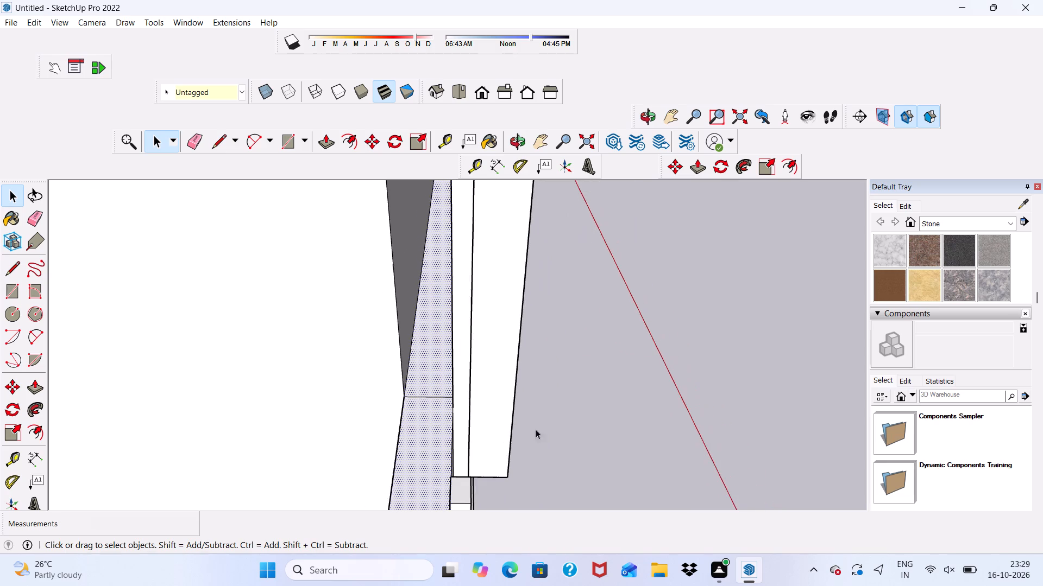
pyautogui.moveTo(534, 402); pyautogui.dragTo(240, 421, button='middle')
pyautogui.scroll(-11, 168, 370)
pyautogui.moveTo(554, 438); pyautogui.dragTo(393, 433, button='middle')
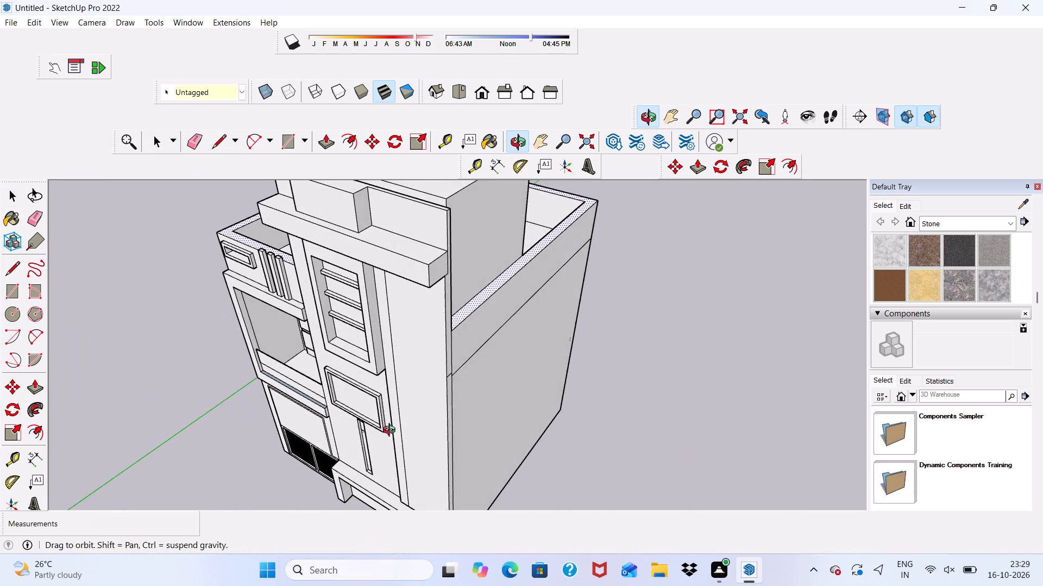
pyautogui.scroll(5, 455, 348)
pyautogui.click(218, 137)
pyautogui.scroll(4, 412, 322)
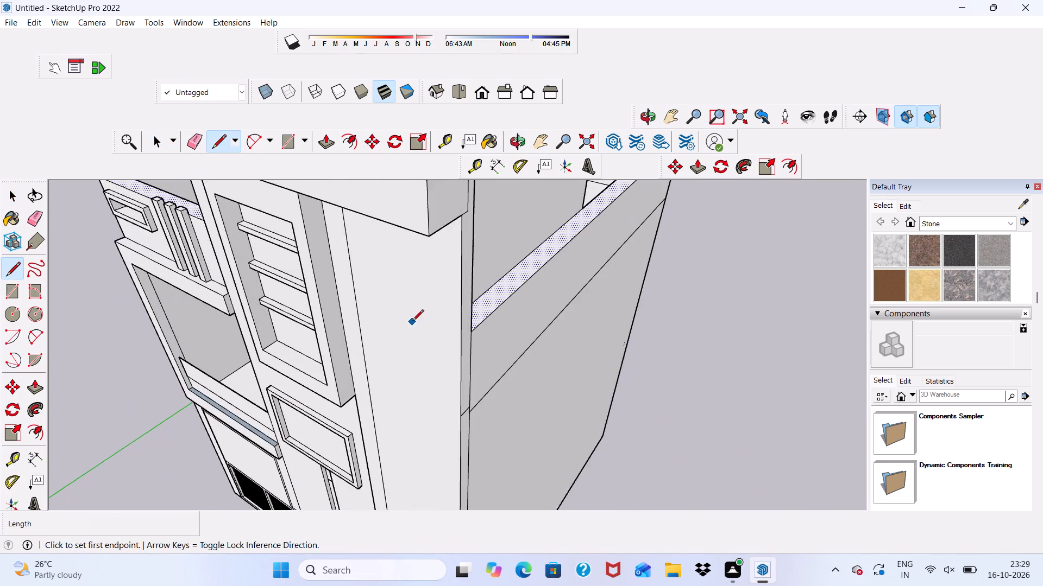
pyautogui.moveTo(543, 358); pyautogui.dragTo(386, 411, button='middle')
pyautogui.scroll(12, 298, 353)
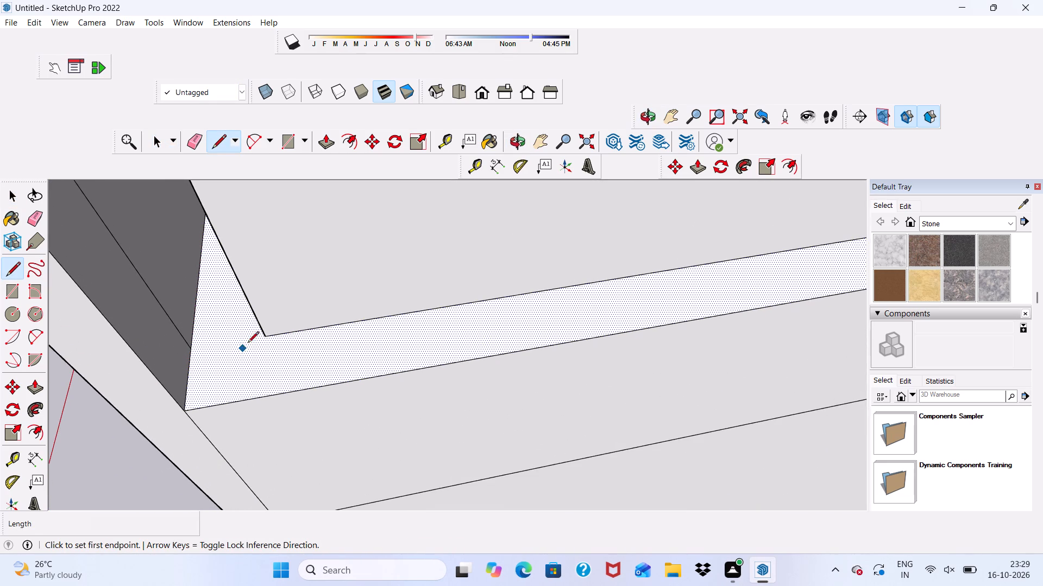
pyautogui.click(261, 336)
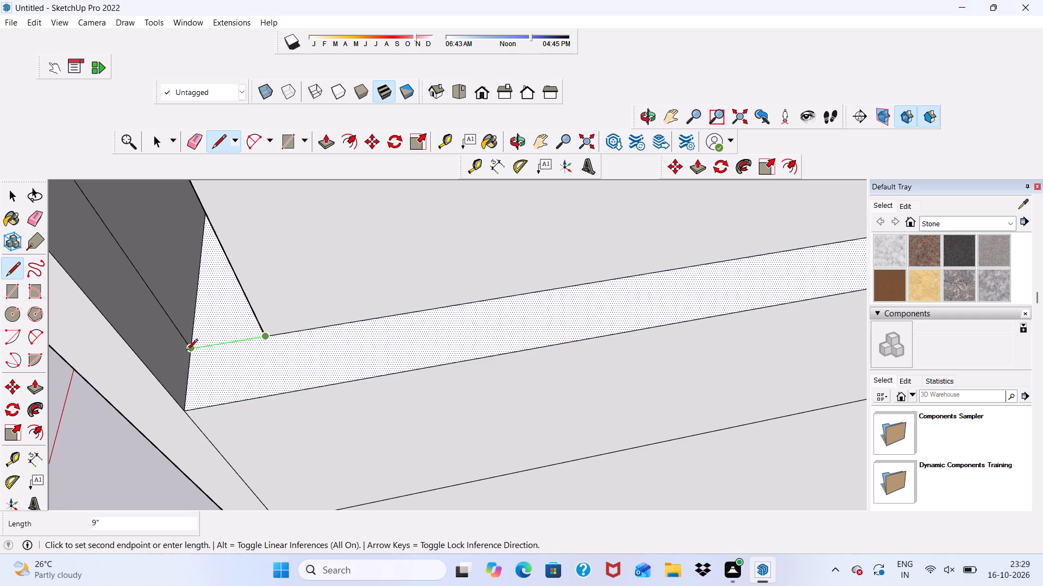
pyautogui.click(186, 351)
# Push/Pull the parapet strip between the tall wall and the rooftop block up 7' to the block's top.
pyautogui.press('space')
pyautogui.click(212, 324)
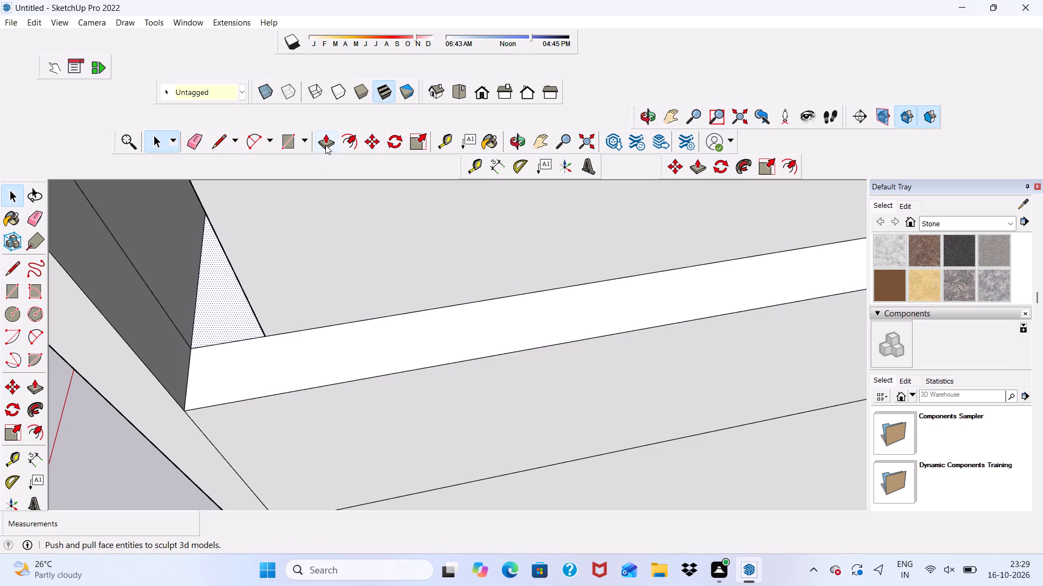
pyautogui.click(325, 142)
pyautogui.click(222, 327)
pyautogui.scroll(-10, 216, 254)
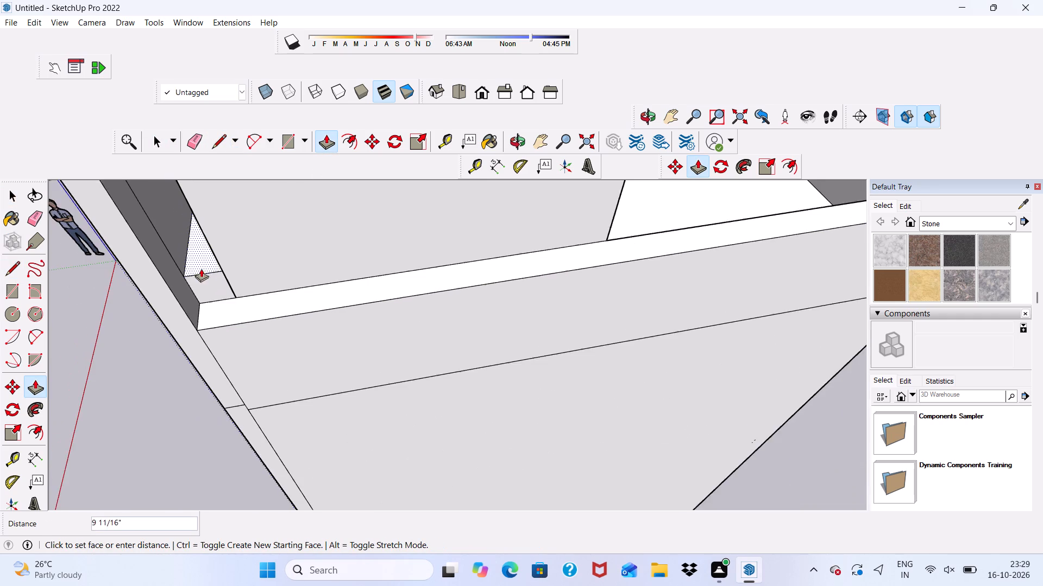
pyautogui.keyDown('ctrl'); pyautogui.scroll(-20, 196, 264); pyautogui.keyUp('ctrl')
pyautogui.keyDown('ctrl'); pyautogui.scroll(-4, 196, 264); pyautogui.keyUp('ctrl')
pyautogui.scroll(4, 165, 183)
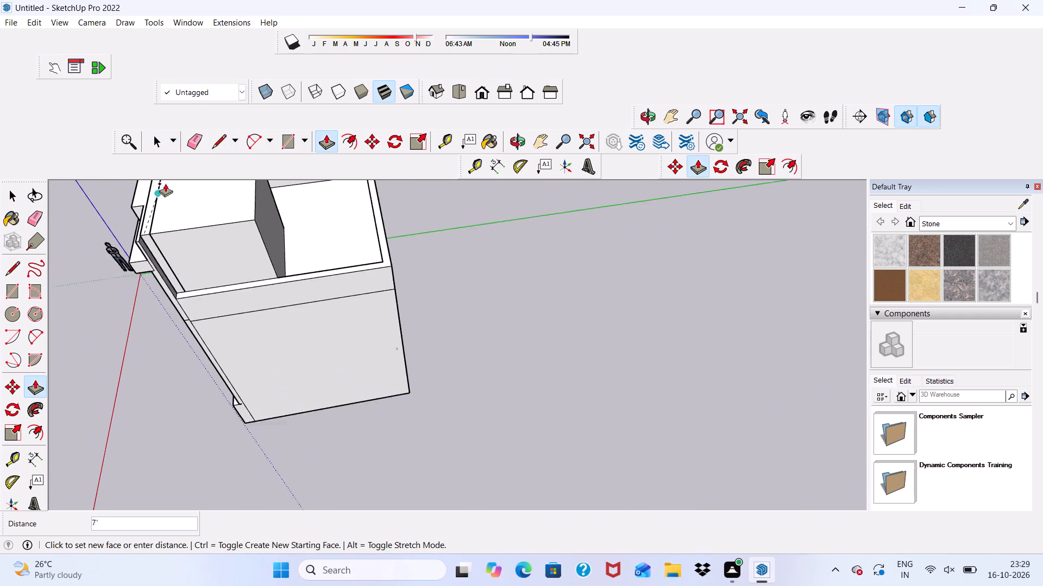
pyautogui.scroll(7, 165, 183)
pyautogui.click(156, 189)
# Push/Pull the raised strip's end and the rooftop block's side face outward 9", flush with the building's outer side wall.
pyautogui.scroll(8, 147, 310)
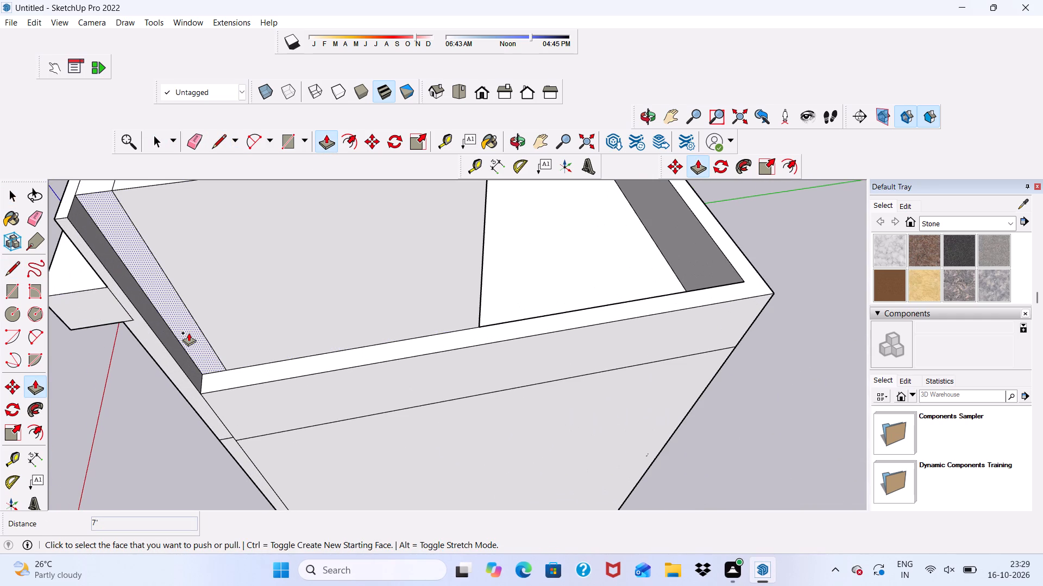
pyautogui.click(189, 333)
pyautogui.click(131, 324)
pyautogui.click(225, 290)
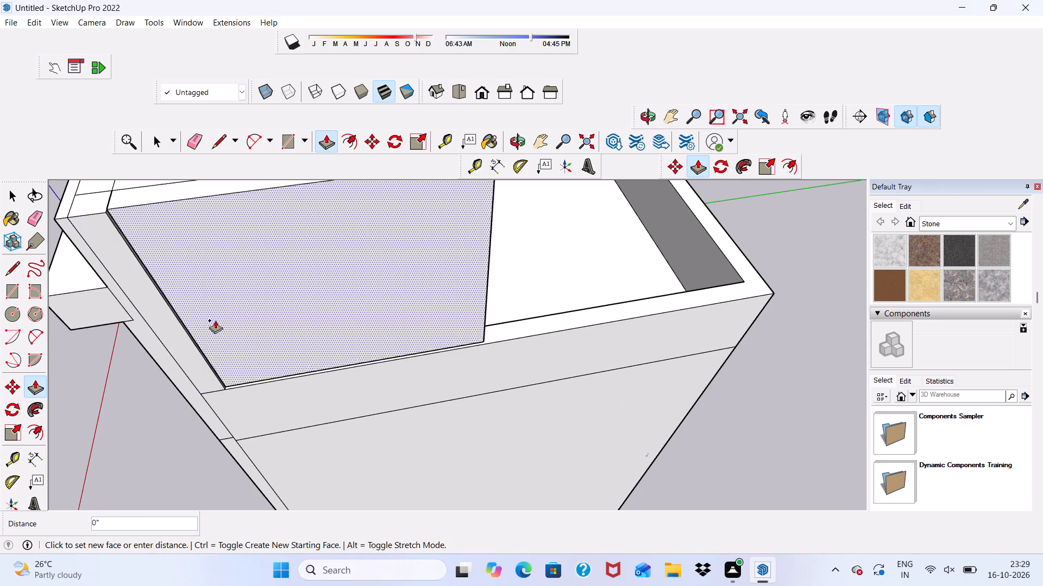
pyautogui.click(118, 247)
# On the roof-facing side, Push/Pull the raised strip's end about 2 5/16" and the rooftop block's face about 2 13/16" so they align.
pyautogui.scroll(-5, 124, 263)
pyautogui.scroll(-7, 310, 337)
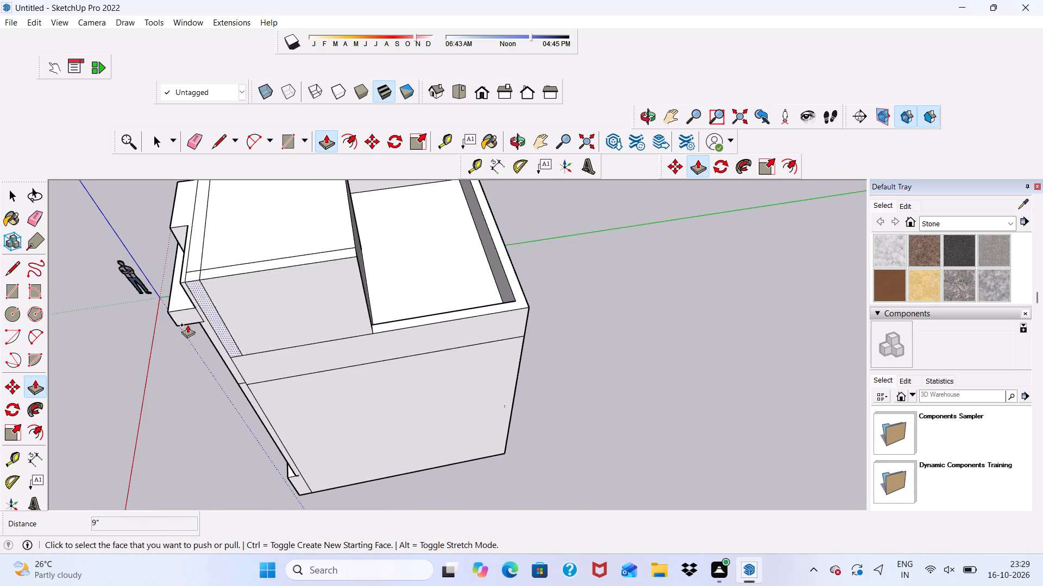
pyautogui.scroll(-2, 187, 324)
pyautogui.moveTo(202, 344); pyautogui.dragTo(690, 329, button='middle')
pyautogui.scroll(14, 686, 372)
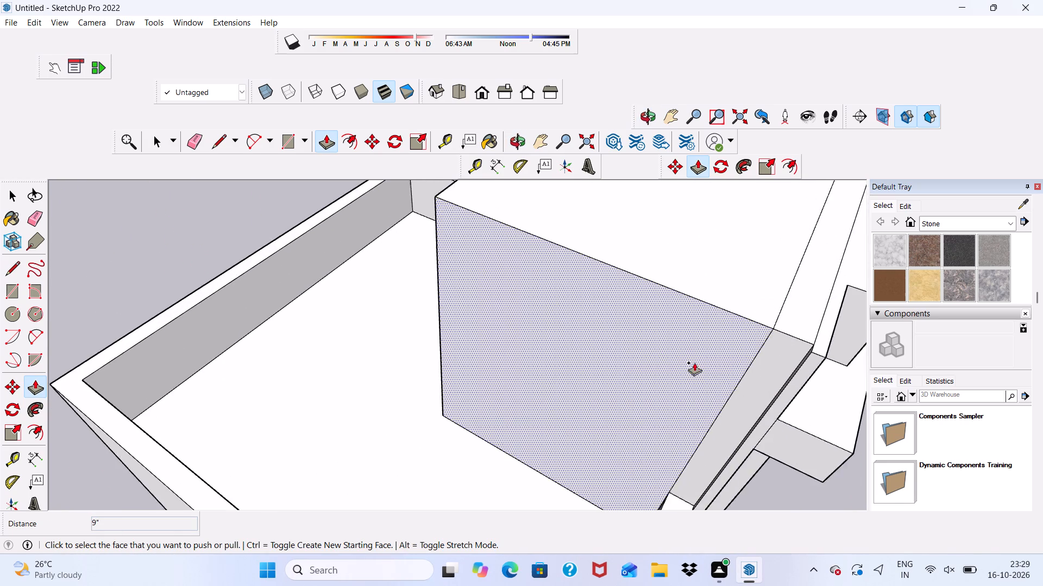
pyautogui.moveTo(694, 362); pyautogui.dragTo(718, 303, button='middle')
pyautogui.scroll(3, 765, 399)
pyautogui.click(738, 393)
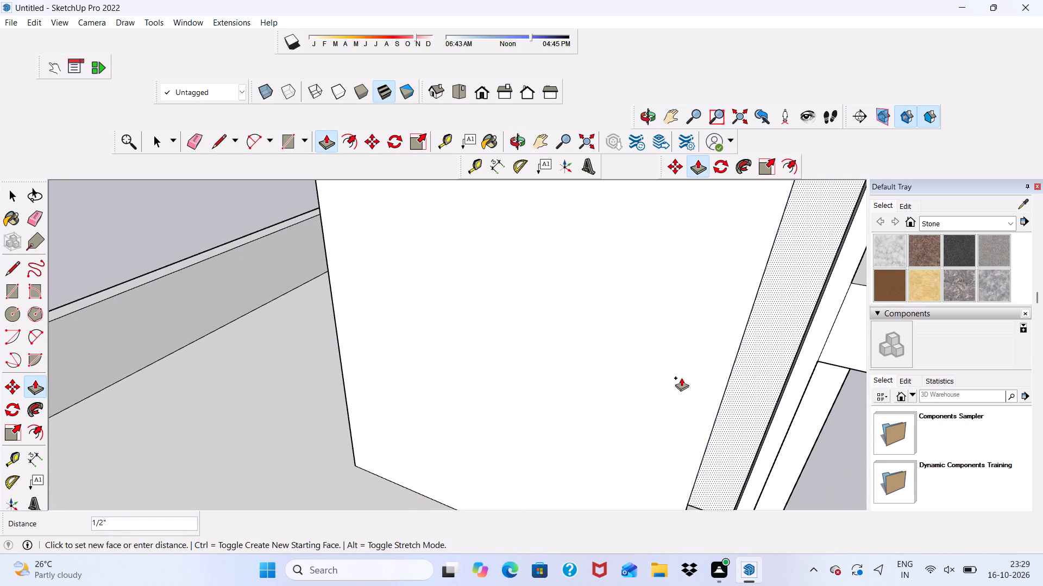
pyautogui.click(681, 378)
pyautogui.click(752, 398)
pyautogui.click(801, 381)
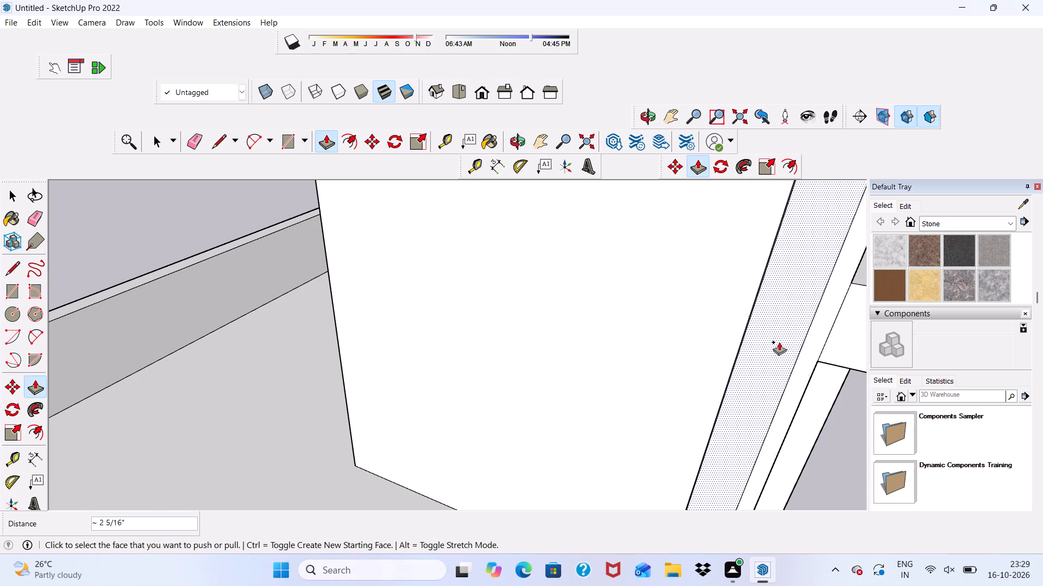
pyautogui.scroll(-4, 731, 307)
pyautogui.moveTo(744, 392); pyautogui.dragTo(684, 386, button='middle')
pyautogui.click(711, 413)
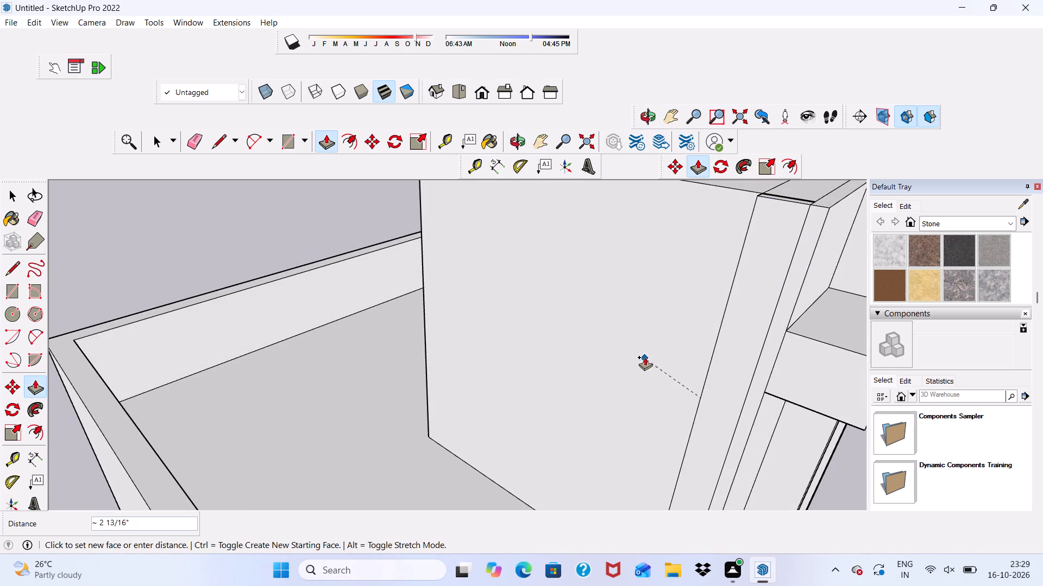
pyautogui.click(647, 347)
pyautogui.scroll(9, 682, 340)
pyautogui.moveTo(682, 300); pyautogui.dragTo(818, 366, button='middle')
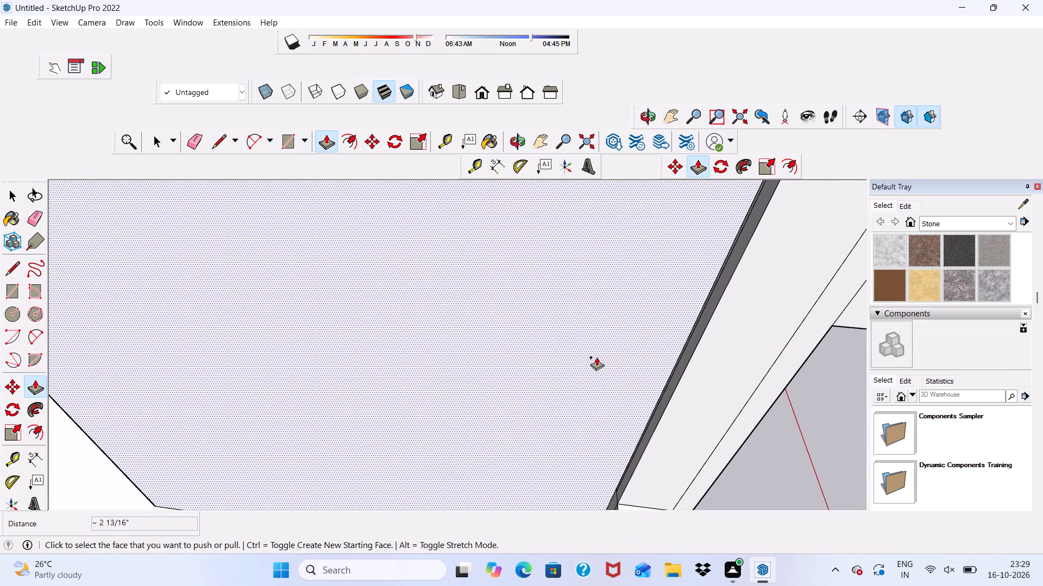
pyautogui.click(562, 329)
pyautogui.click(761, 305)
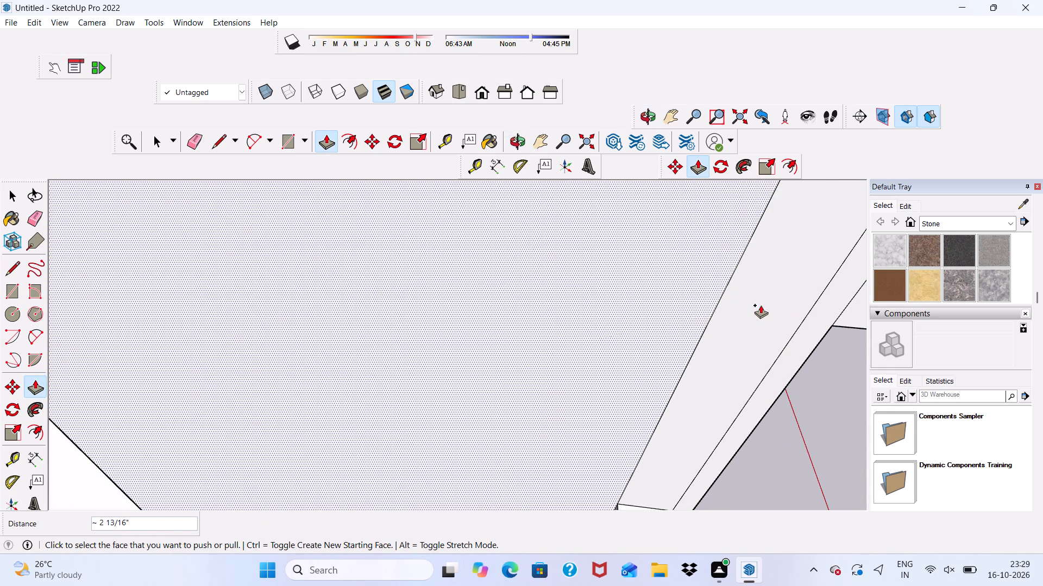
# Erase the leftover thin-strip lines and the seam between the raised strip and the rooftop block on the block's top.
pyautogui.scroll(-5, 675, 313)
pyautogui.scroll(-9, 621, 365)
pyautogui.moveTo(614, 392); pyautogui.dragTo(409, 405, button='middle')
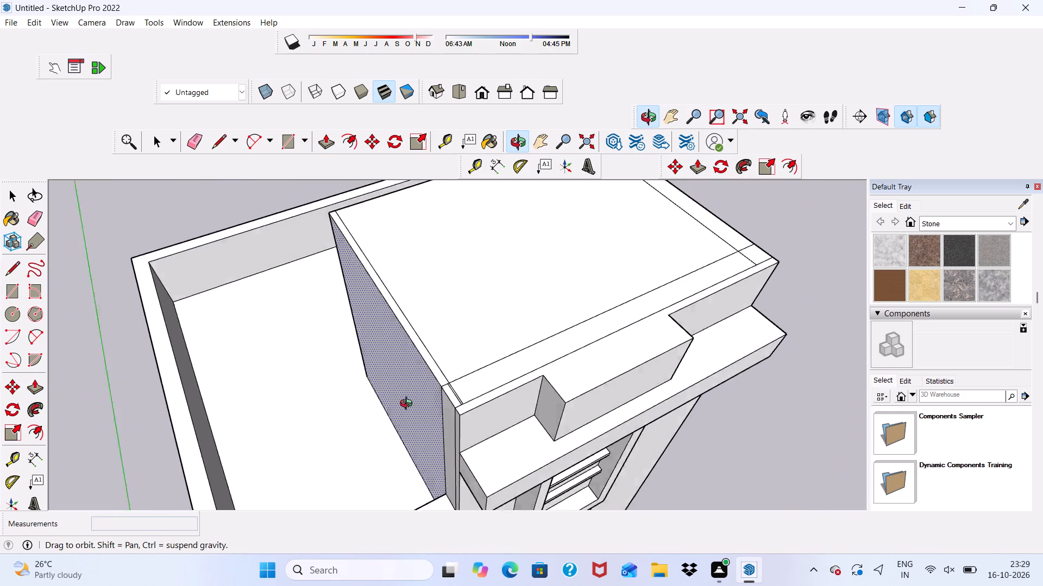
pyautogui.moveTo(409, 405); pyautogui.dragTo(407, 405, button='middle')
pyautogui.scroll(6, 424, 403)
pyautogui.scroll(17, 449, 393)
pyautogui.moveTo(419, 362); pyautogui.dragTo(426, 304, button='middle')
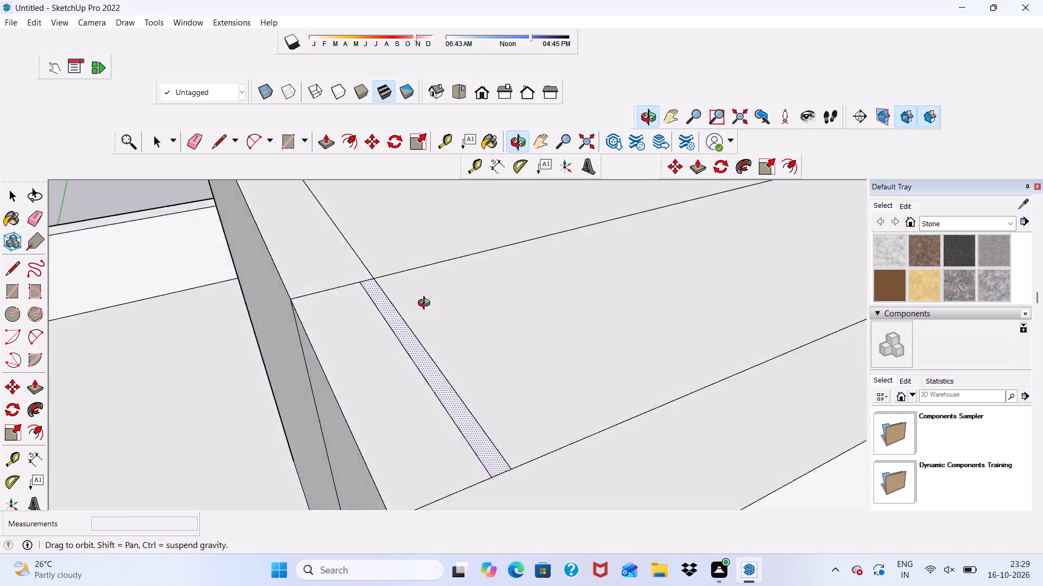
pyautogui.moveTo(426, 304); pyautogui.dragTo(476, 289, button='middle')
pyautogui.press('space')
pyautogui.click(188, 138)
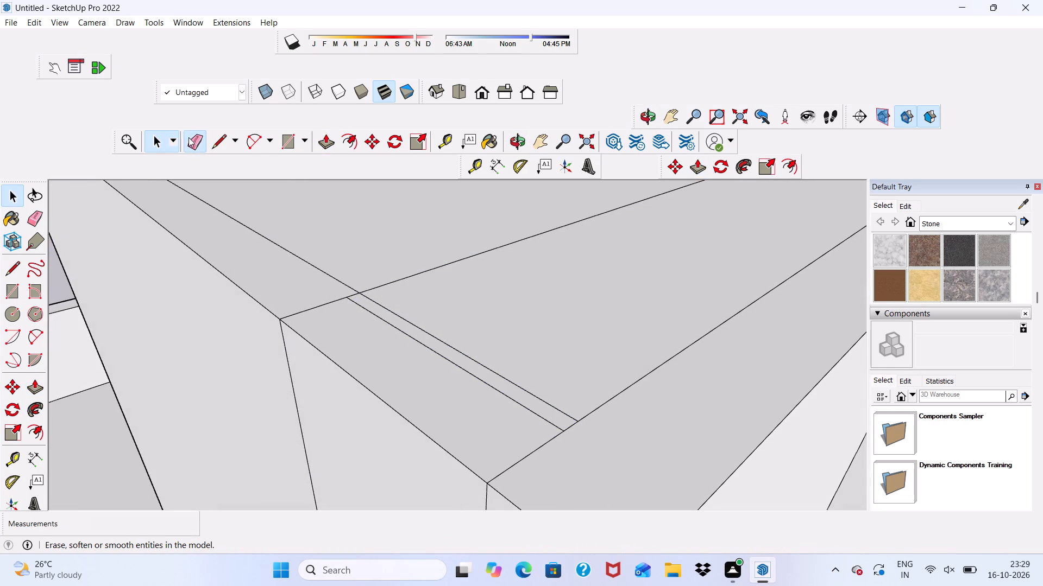
pyautogui.moveTo(291, 256); pyautogui.dragTo(421, 320)
pyautogui.click(407, 298)
pyautogui.click(403, 292)
pyautogui.click(399, 282)
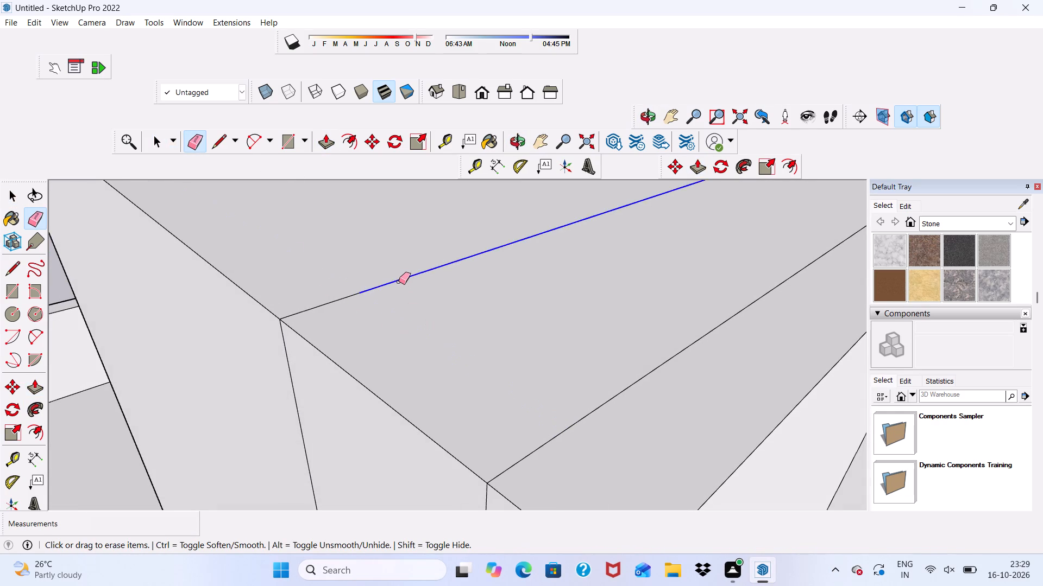
pyautogui.moveTo(303, 309); pyautogui.dragTo(308, 332)
pyautogui.scroll(5, 289, 362)
pyautogui.click(287, 357)
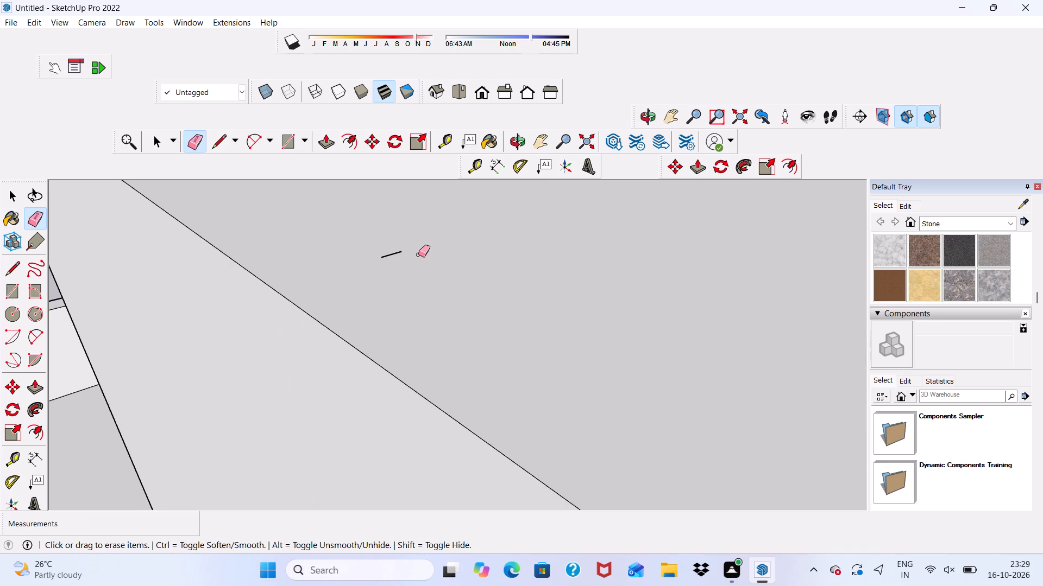
pyautogui.scroll(2, 420, 250)
pyautogui.moveTo(401, 250); pyautogui.dragTo(368, 260)
pyautogui.scroll(-16, 329, 252)
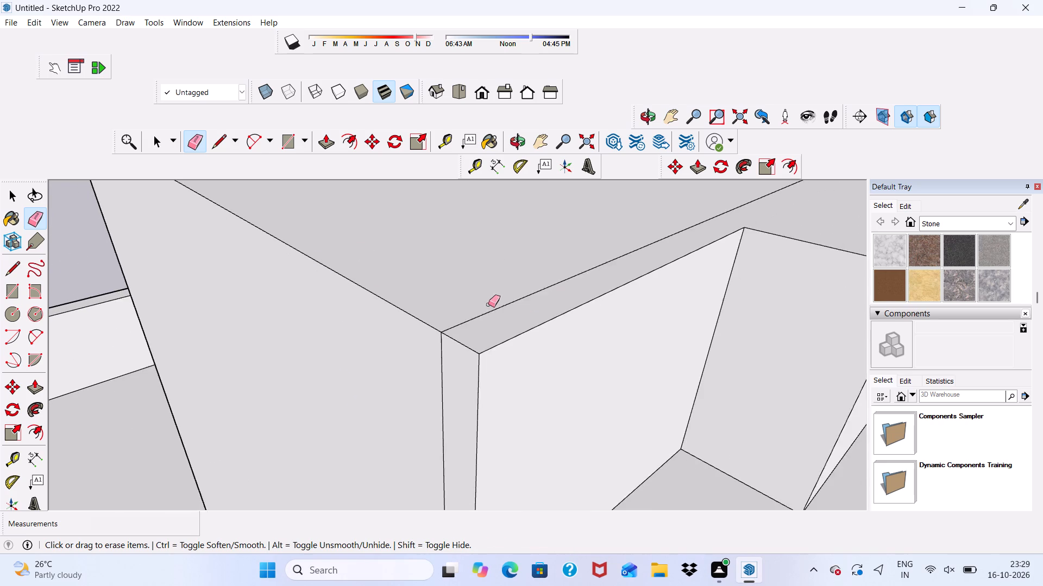
# Erase a short piece of the line between the tall wall's top and the rooftop block's top.
pyautogui.scroll(-1, 488, 304)
pyautogui.scroll(3, 480, 358)
pyautogui.moveTo(475, 293); pyautogui.dragTo(475, 306)
pyautogui.click(475, 306)
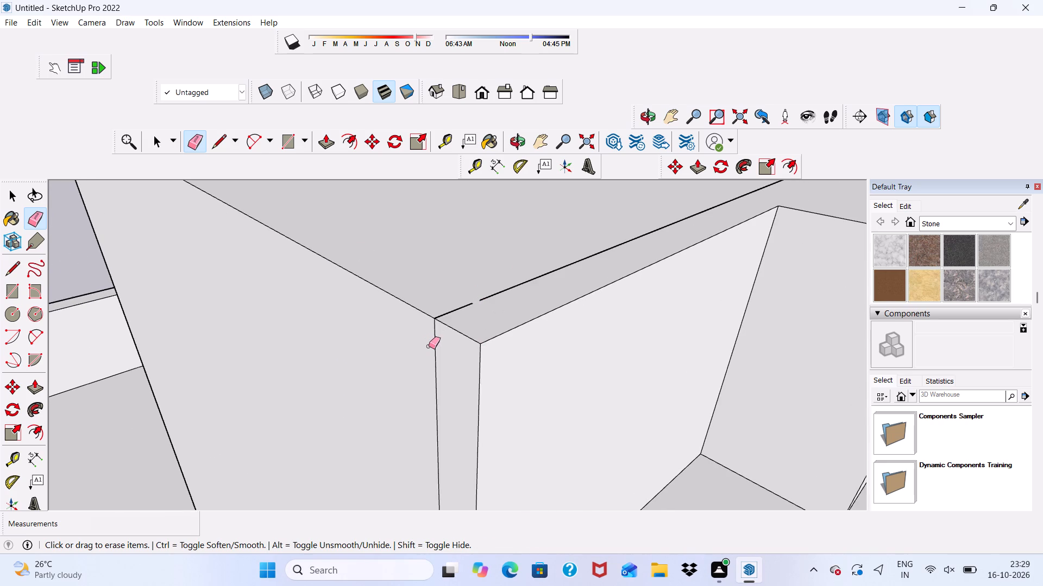
# Examine the joined rooftop block, tall wall and front facade from several angles.
pyautogui.scroll(-12, 429, 346)
pyautogui.scroll(-6, 525, 373)
pyautogui.moveTo(562, 403); pyautogui.dragTo(327, 359, button='middle')
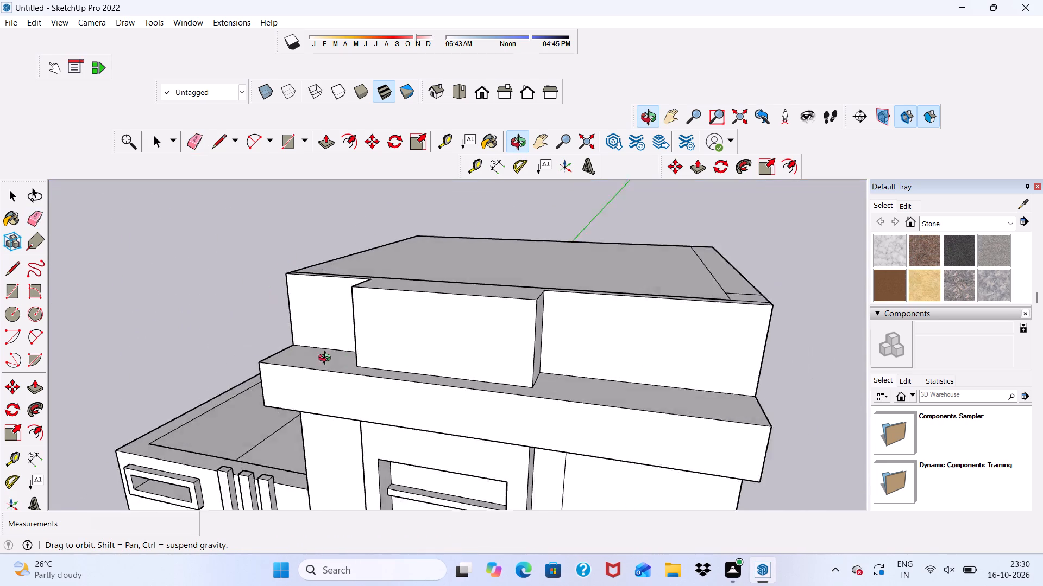
pyautogui.moveTo(327, 359); pyautogui.dragTo(155, 396, button='middle')
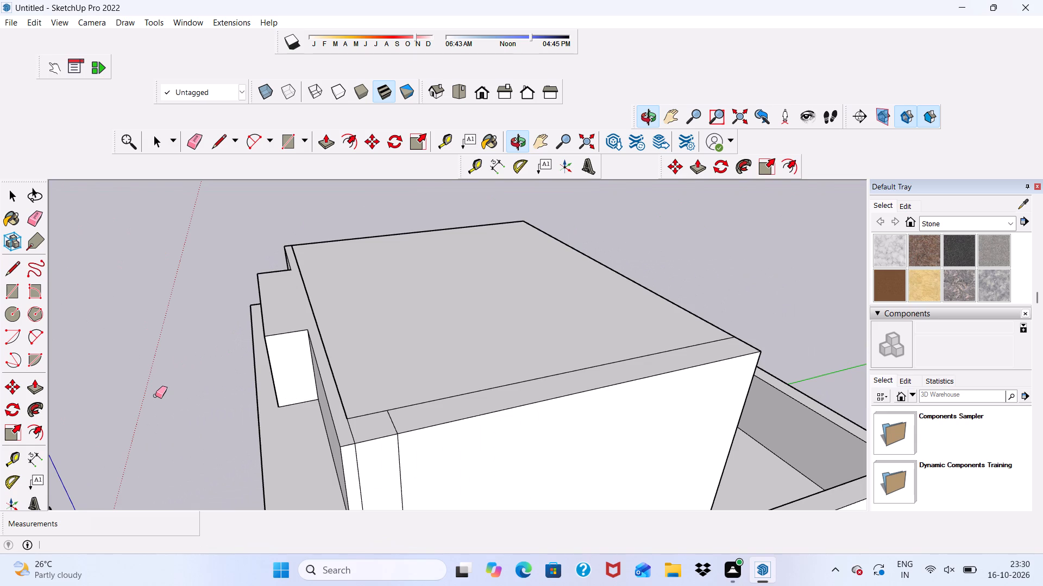
pyautogui.scroll(1, 160, 395)
pyautogui.scroll(-5, 161, 394)
pyautogui.moveTo(252, 416); pyautogui.dragTo(429, 313, button='middle')
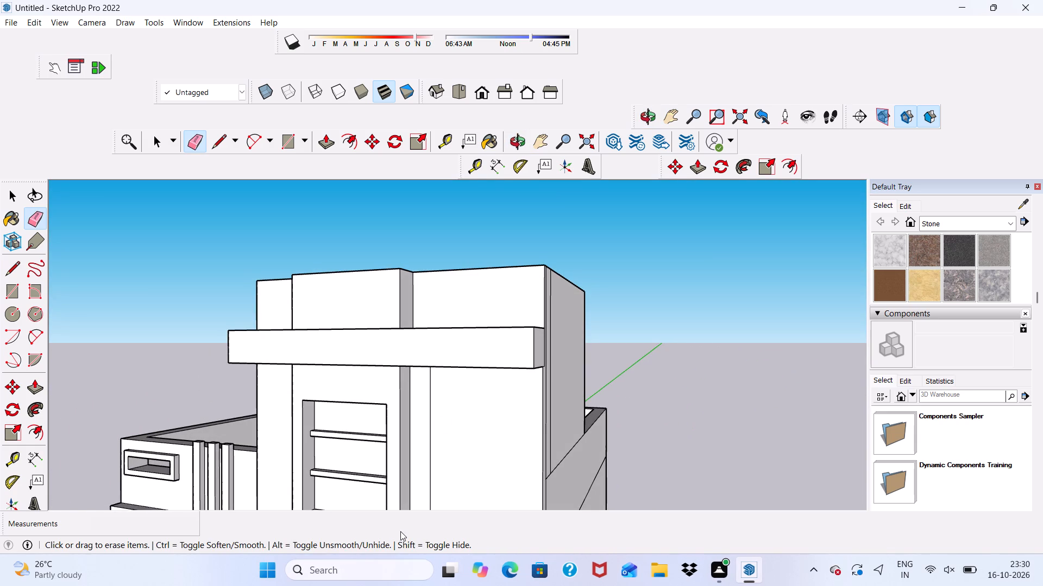
pyautogui.scroll(2, 400, 531)
pyautogui.scroll(-5, 400, 531)
pyautogui.scroll(-4, 262, 585)
# Erase the vertical seams on the rooftop block's outer side and the long lengthwise lines along the building's side wall below.
pyautogui.moveTo(593, 265); pyautogui.dragTo(498, 311, button='middle')
pyautogui.scroll(5, 472, 334)
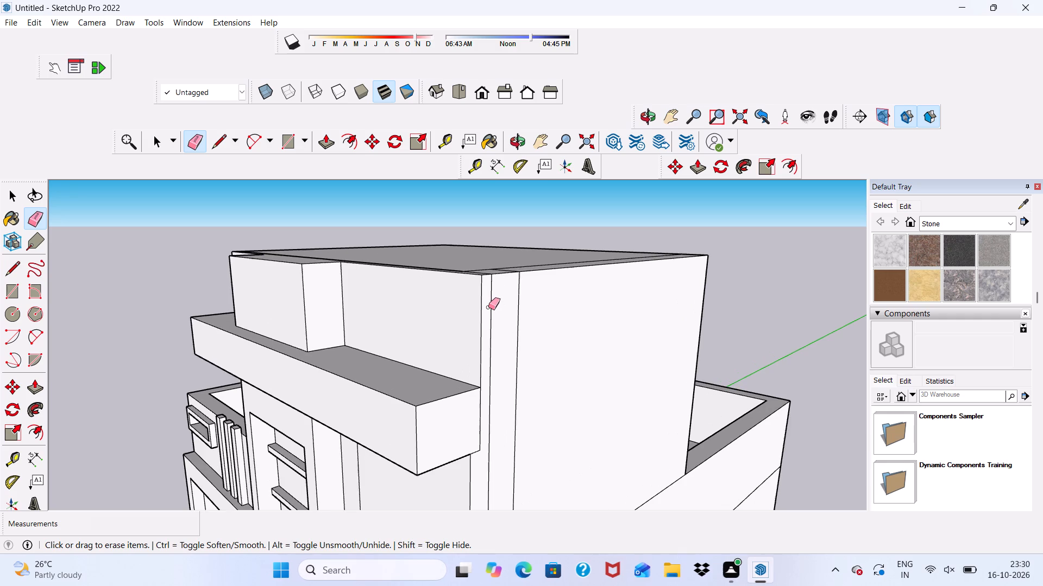
pyautogui.moveTo(488, 307); pyautogui.dragTo(524, 359)
pyautogui.scroll(-6, 505, 232)
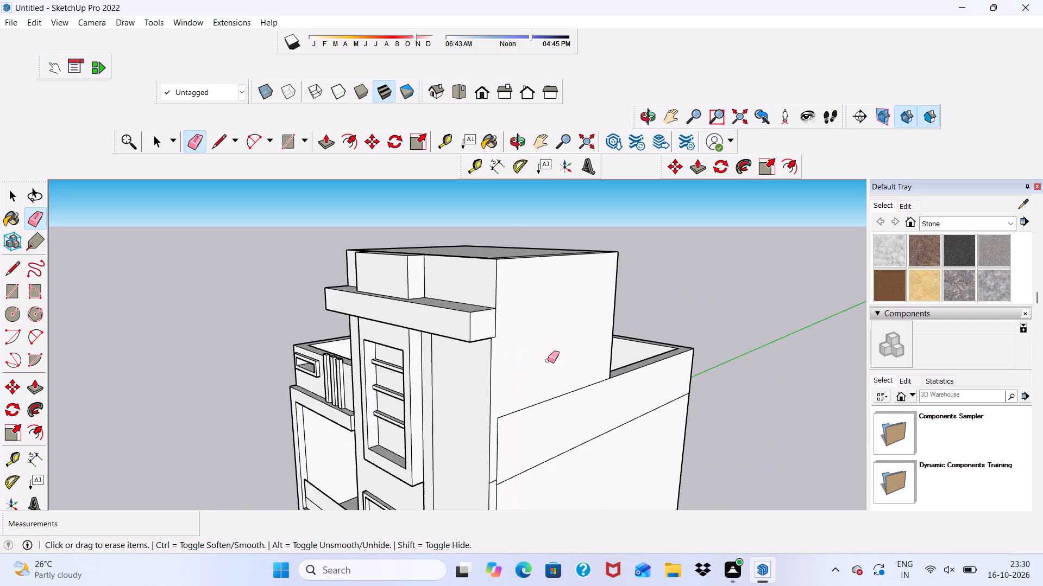
pyautogui.scroll(5, 544, 464)
pyautogui.moveTo(527, 366); pyautogui.dragTo(532, 480)
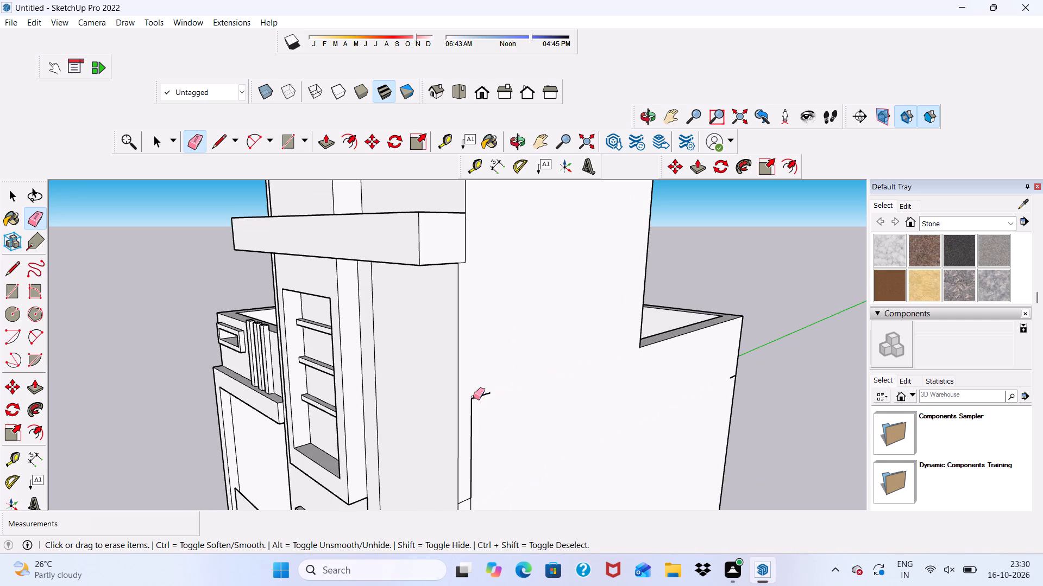
# Erase the remaining vertical seam and short line pieces on the side wall just behind the tall wall.
pyautogui.moveTo(473, 397); pyautogui.dragTo(477, 450)
pyautogui.scroll(3, 490, 393)
pyautogui.moveTo(459, 415); pyautogui.dragTo(469, 448)
pyautogui.scroll(-6, 481, 345)
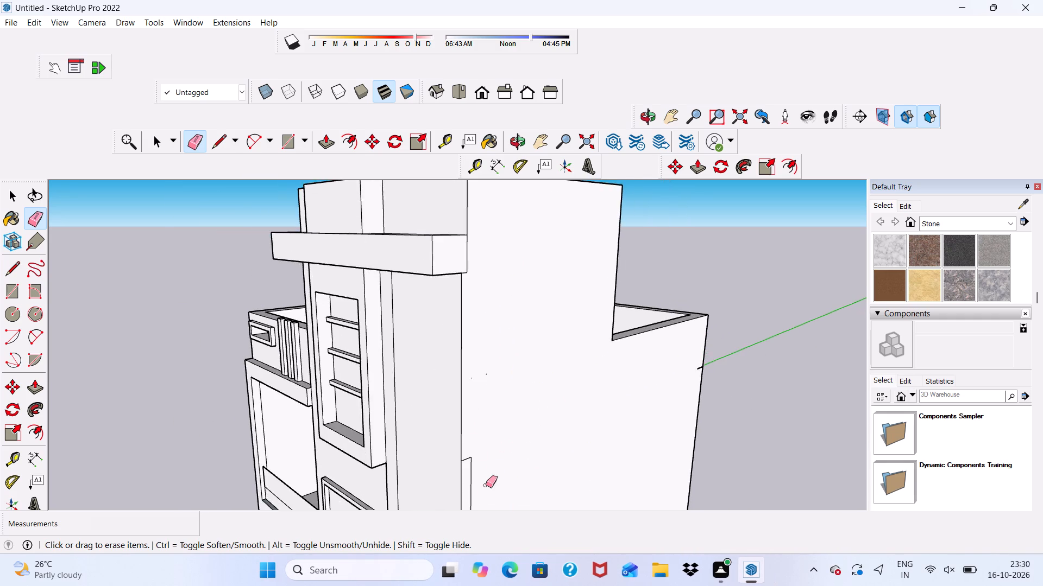
pyautogui.scroll(4, 481, 496)
pyautogui.moveTo(457, 434); pyautogui.dragTo(463, 481)
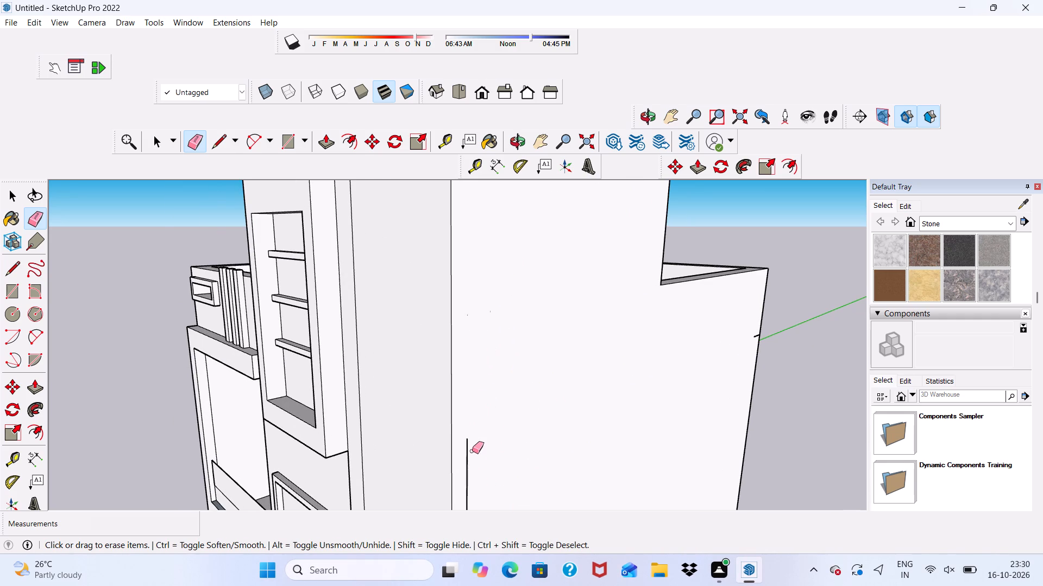
pyautogui.moveTo(472, 466); pyautogui.dragTo(467, 473)
pyautogui.click(467, 473)
pyautogui.scroll(-1, 475, 403)
pyautogui.scroll(1, 469, 431)
pyautogui.moveTo(469, 431); pyautogui.dragTo(472, 444)
pyautogui.click(472, 444)
pyautogui.moveTo(468, 444); pyautogui.dragTo(469, 433)
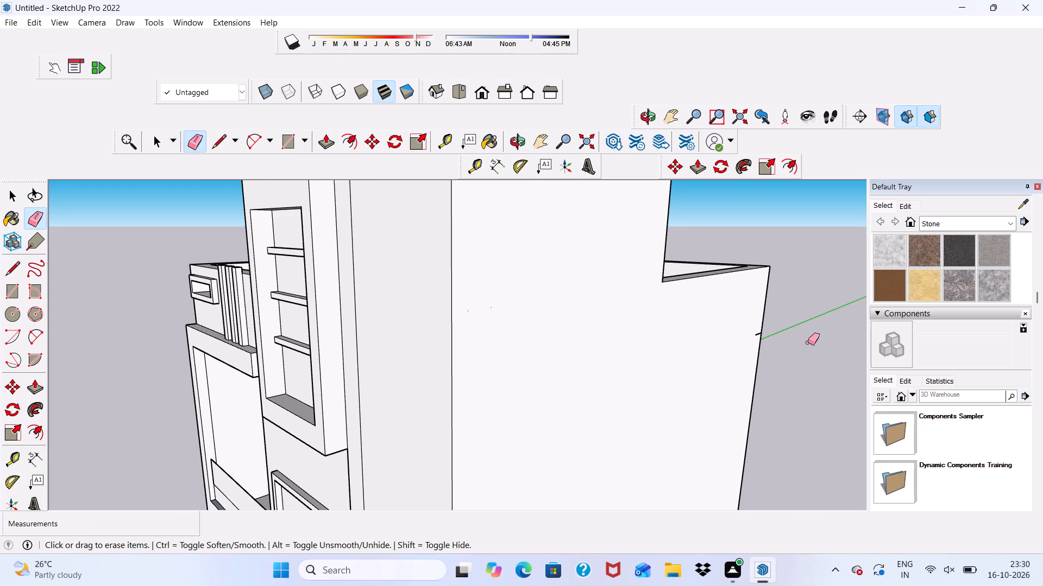
# Erase the small leftover line stub at the rear edge of the building's side wall.
pyautogui.scroll(8, 808, 342)
pyautogui.moveTo(731, 330); pyautogui.dragTo(737, 360)
pyautogui.scroll(-15, 707, 335)
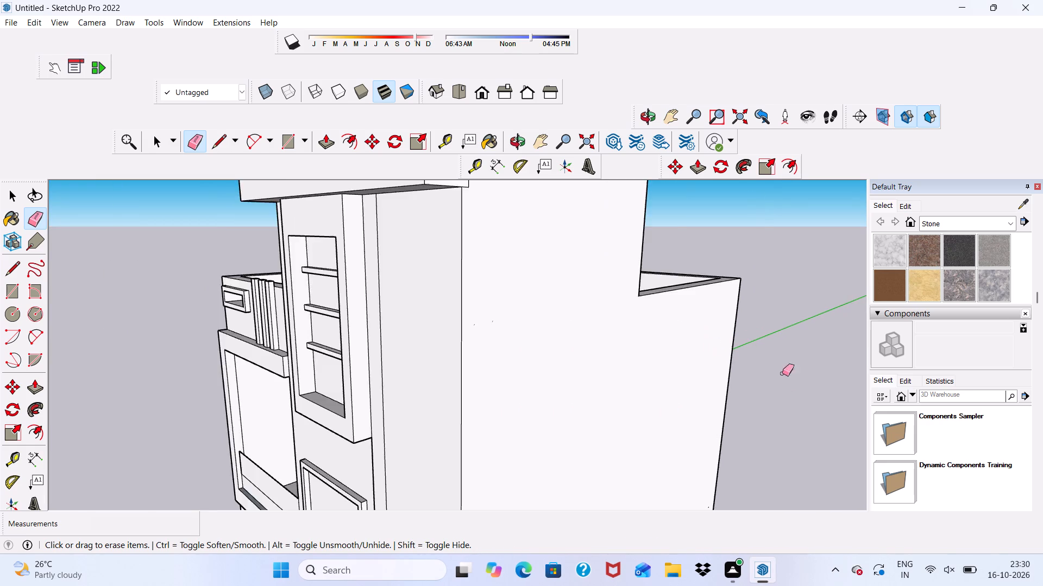
# Erase the long seam beside the rooftop block's outer top edge and the short cross line at its front corner.
pyautogui.scroll(-6, 782, 373)
pyautogui.moveTo(686, 345); pyautogui.dragTo(588, 466, button='middle')
pyautogui.scroll(-1, 686, 345)
pyautogui.scroll(10, 568, 434)
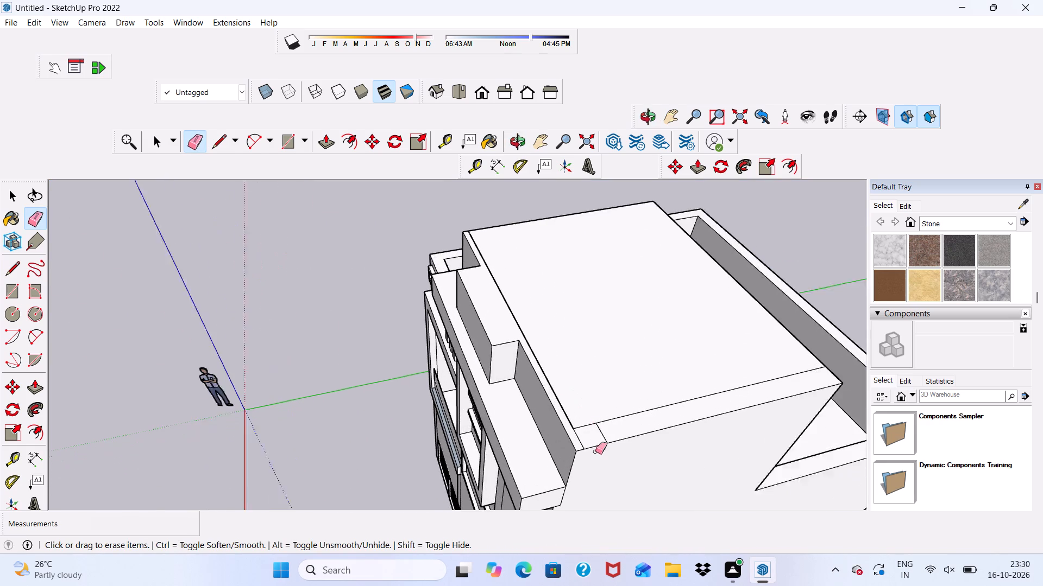
pyautogui.scroll(2, 595, 451)
pyautogui.moveTo(589, 417); pyautogui.dragTo(594, 421)
pyautogui.moveTo(601, 431); pyautogui.dragTo(609, 430)
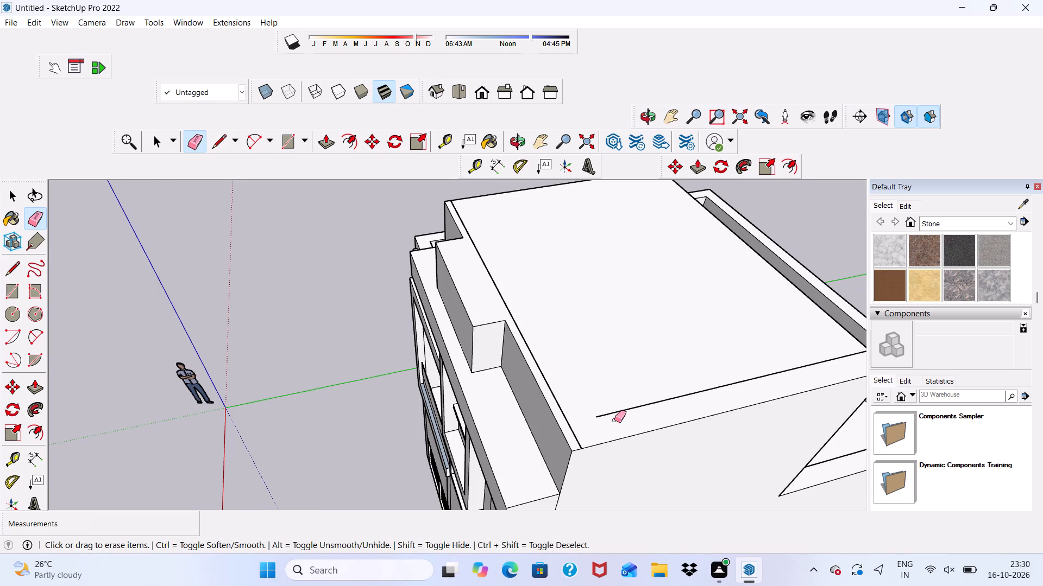
pyautogui.doubleClick(615, 415)
pyautogui.click(617, 410)
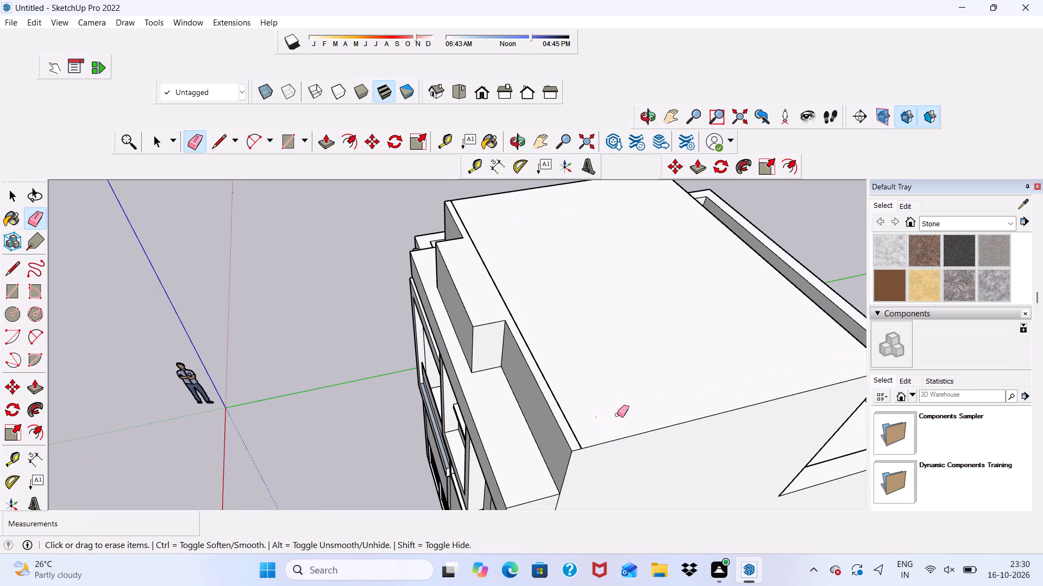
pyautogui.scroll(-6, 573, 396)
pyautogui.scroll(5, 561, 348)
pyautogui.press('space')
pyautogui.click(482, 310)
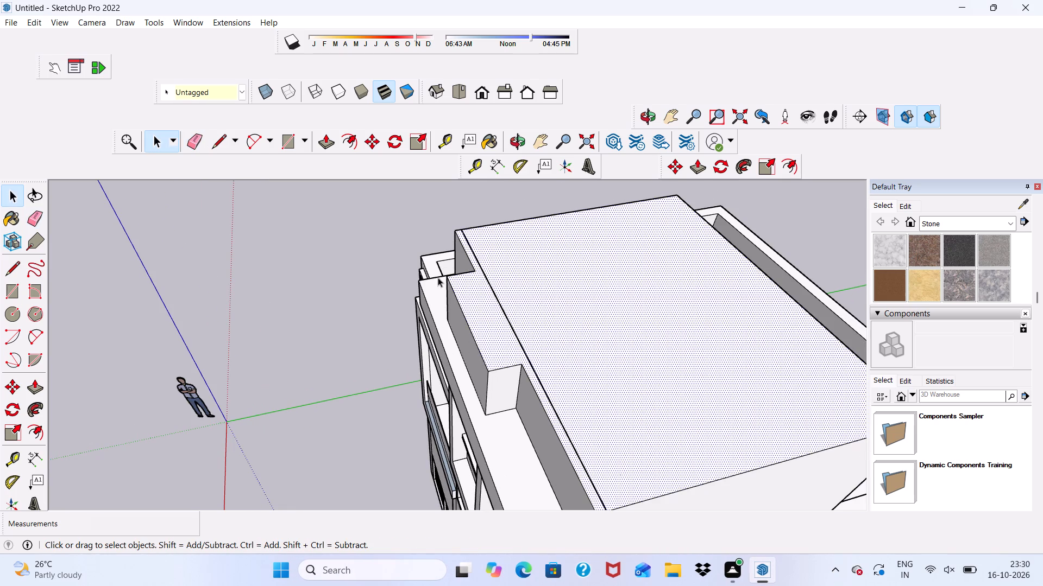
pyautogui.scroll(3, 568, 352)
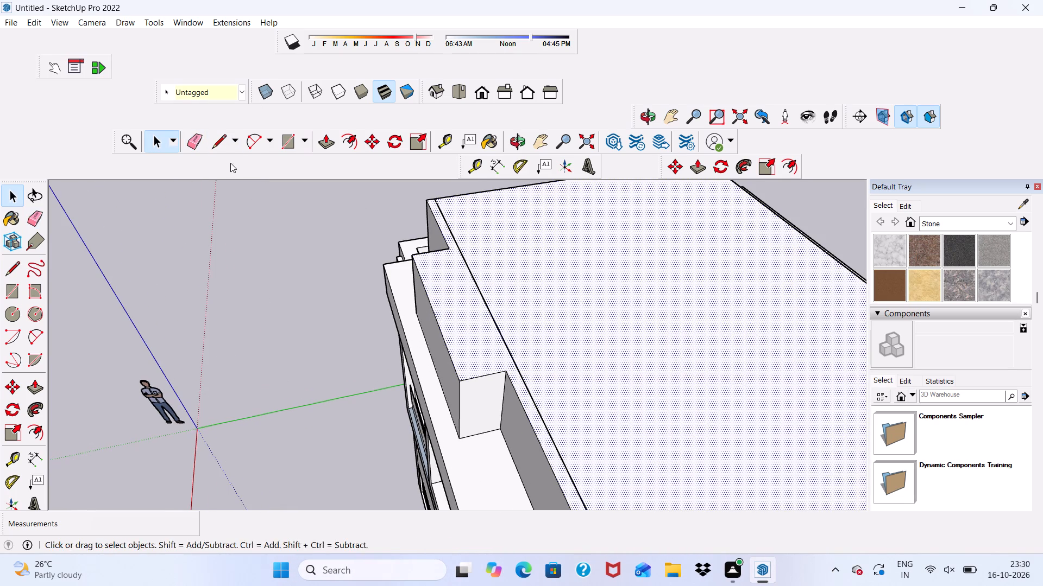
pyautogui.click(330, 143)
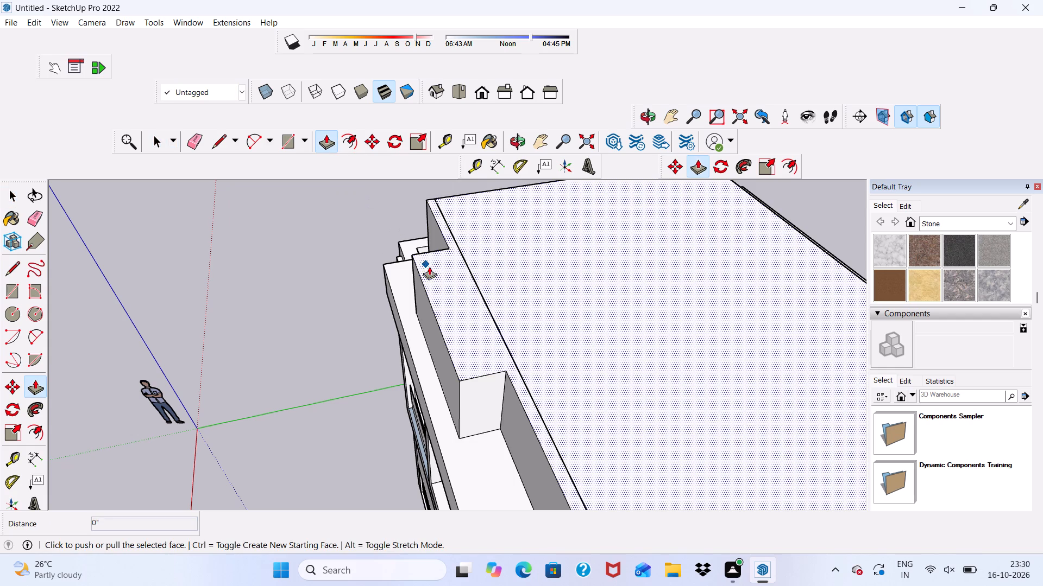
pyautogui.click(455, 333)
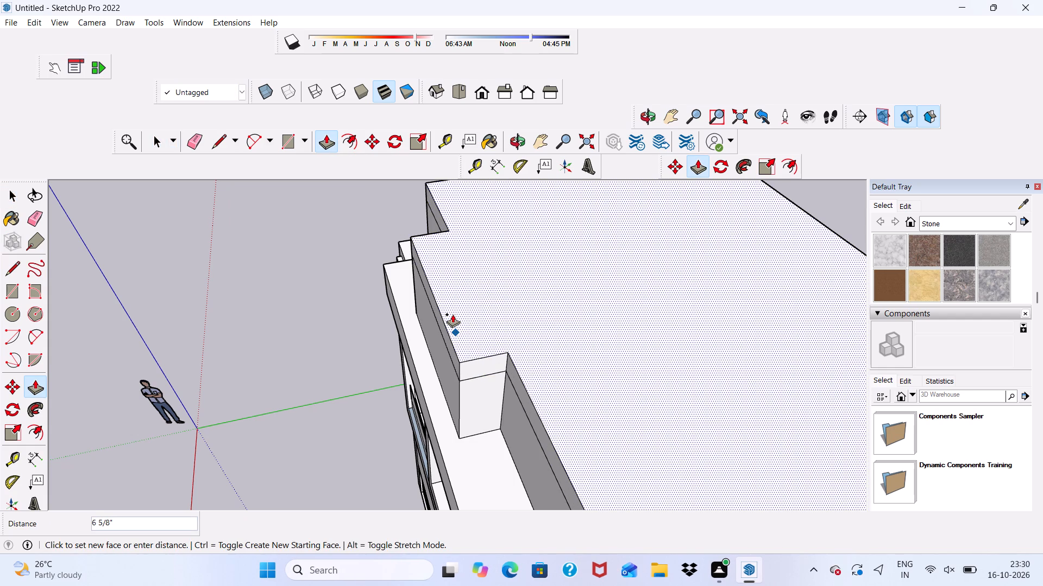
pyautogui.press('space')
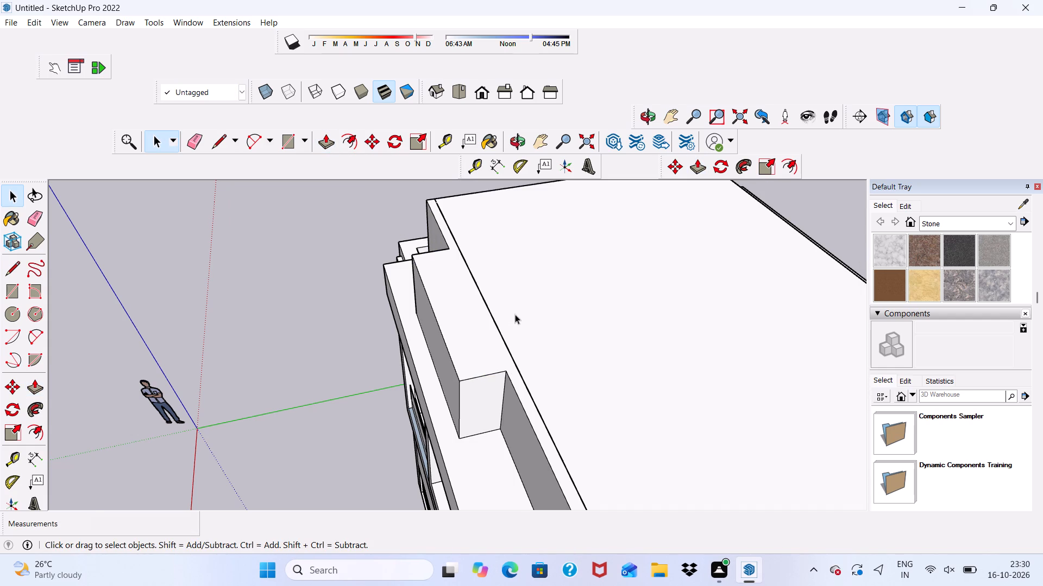
# Erase the lengthwise seam segments running along the front edge of the rooftop block's top face.
pyautogui.moveTo(516, 314); pyautogui.dragTo(343, 280, button='middle')
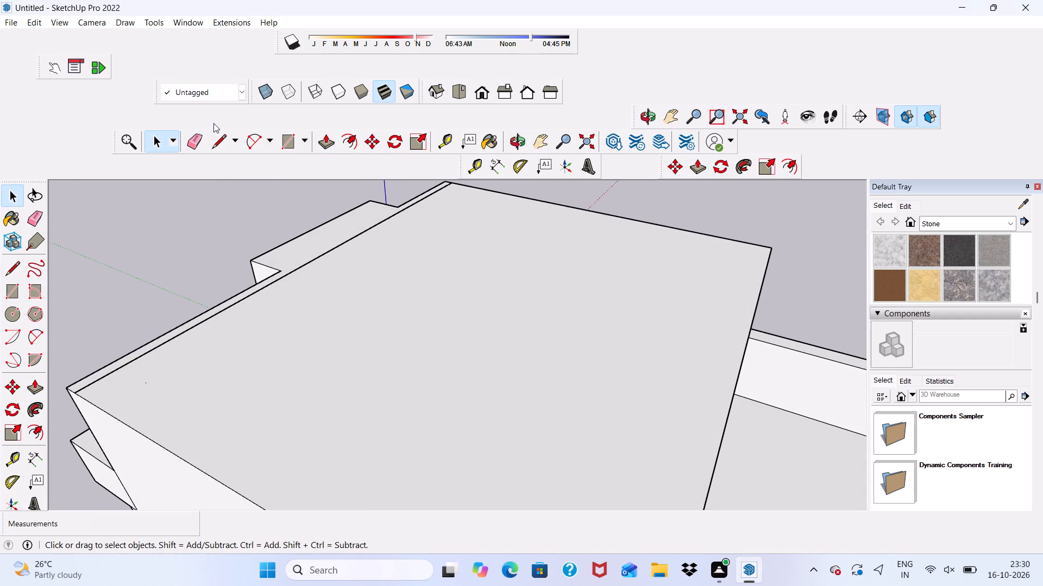
pyautogui.click(196, 139)
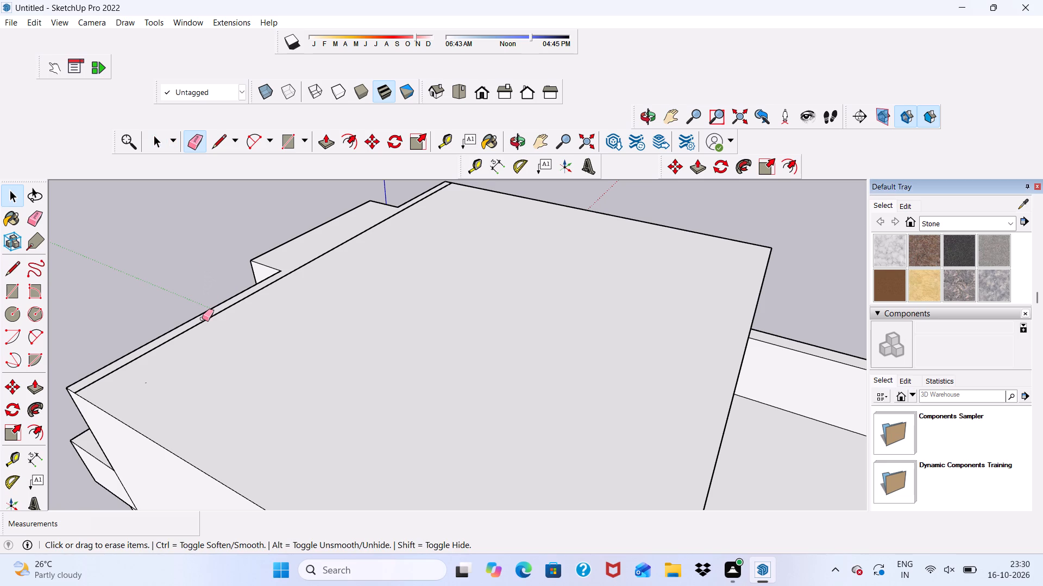
pyautogui.click(202, 319)
pyautogui.scroll(3, 148, 362)
pyautogui.moveTo(105, 373); pyautogui.dragTo(103, 380)
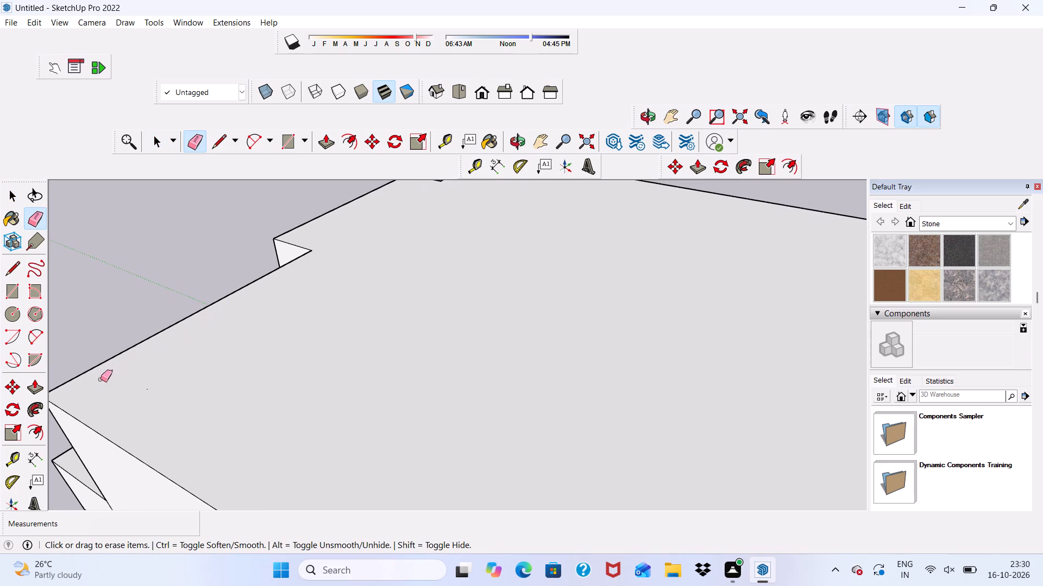
# Erase the short leftover line at the top's terrace-side front corner and the vertical seam below it on the block's side.
pyautogui.scroll(-10, 103, 387)
pyautogui.scroll(10, 562, 293)
pyautogui.moveTo(617, 285); pyautogui.dragTo(453, 429, button='middle')
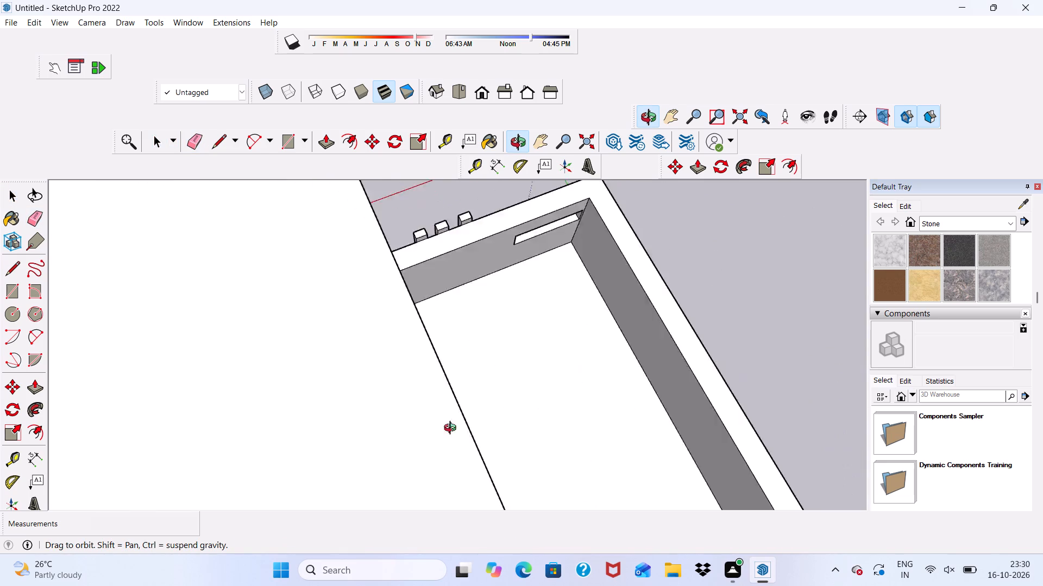
pyautogui.moveTo(453, 429); pyautogui.dragTo(472, 471, button='middle')
pyautogui.scroll(-6, 399, 391)
pyautogui.scroll(3, 372, 237)
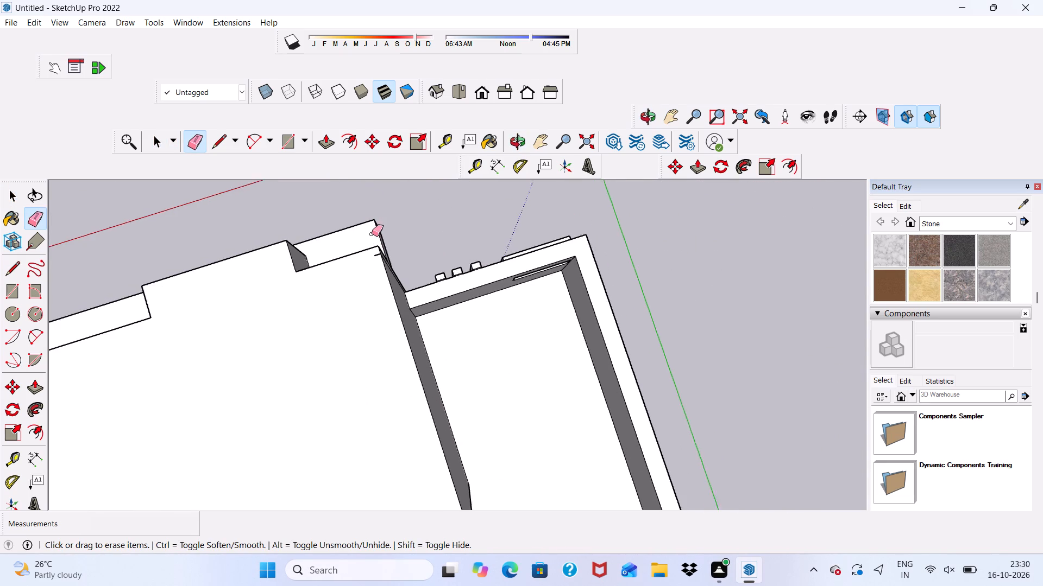
pyautogui.scroll(12, 372, 234)
pyautogui.click(380, 273)
pyautogui.moveTo(406, 299); pyautogui.dragTo(265, 246, button='middle')
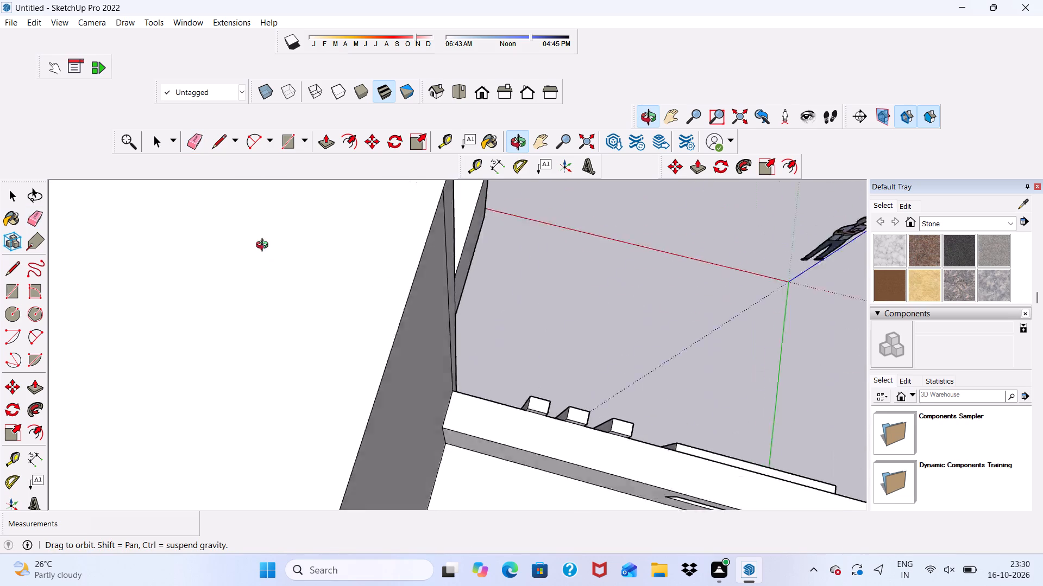
pyautogui.moveTo(265, 246); pyautogui.dragTo(196, 215, button='middle')
pyautogui.scroll(4, 518, 298)
pyautogui.scroll(-7, 364, 243)
pyautogui.scroll(1, 460, 256)
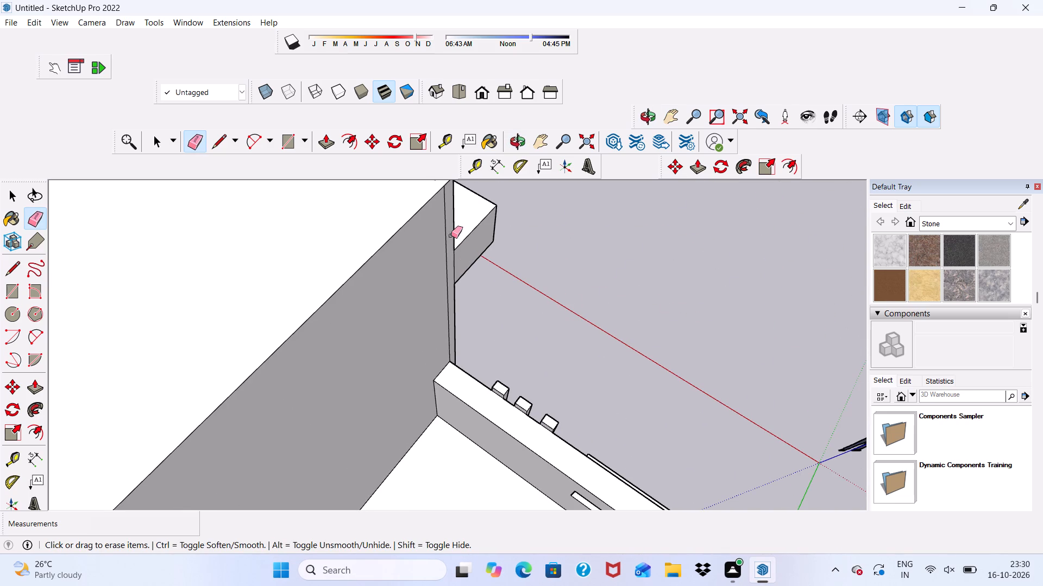
pyautogui.click(445, 231)
pyautogui.scroll(-9, 443, 240)
pyautogui.press('space')
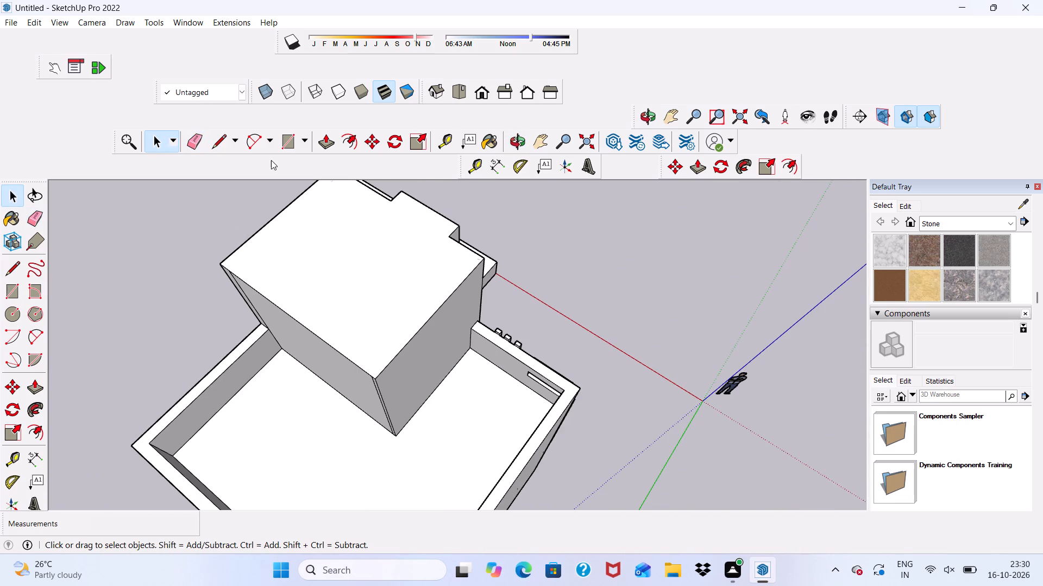
# Draw a line between the inner corners of the front projection to separate its top from the main roof face.
pyautogui.click(217, 148)
pyautogui.scroll(7, 433, 220)
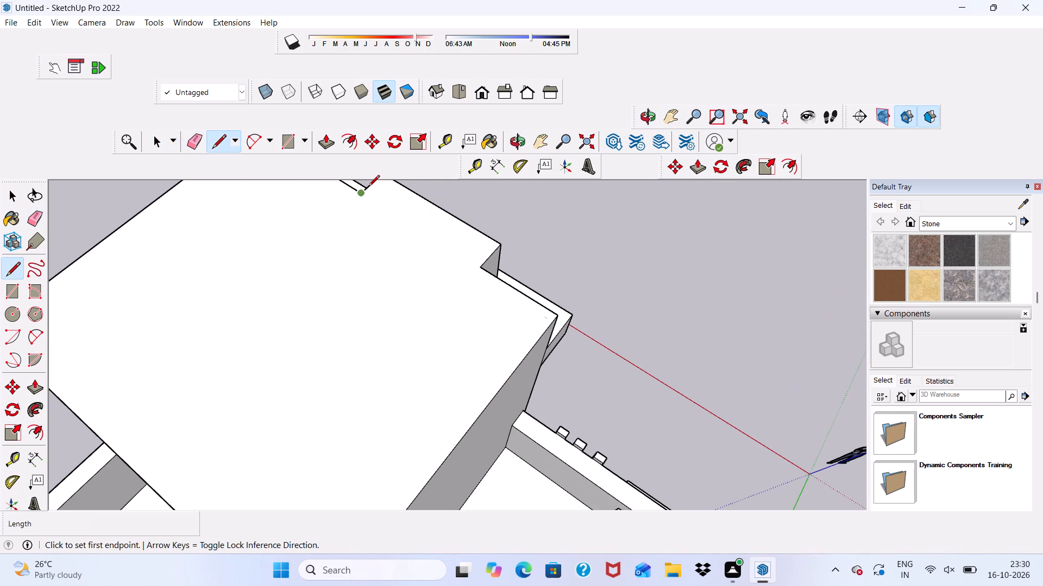
pyautogui.click(363, 189)
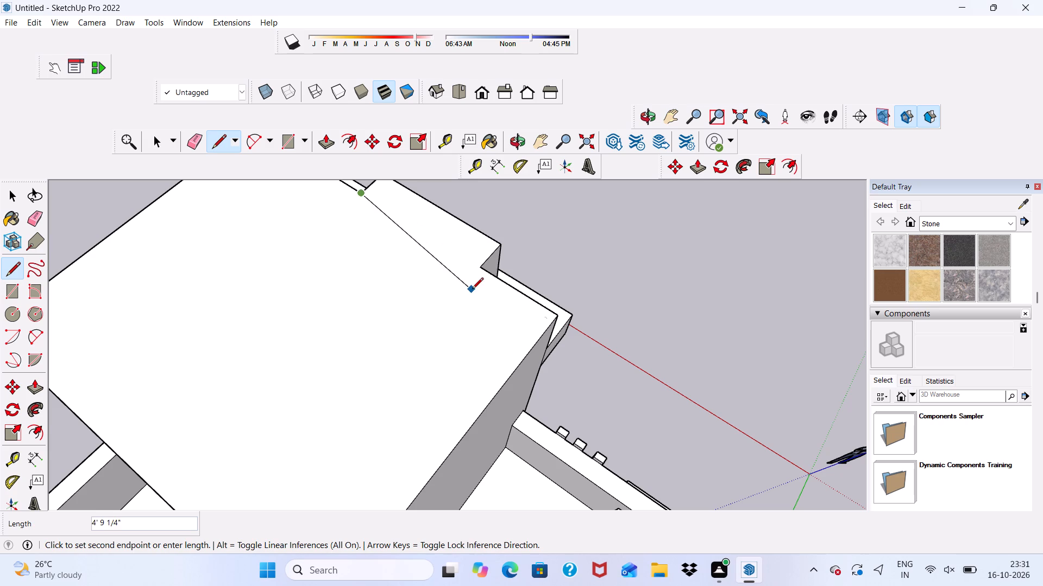
pyautogui.click(477, 266)
pyautogui.press('space')
# Push/Pull the front projection's top face up about 9 11/16" above the main roof.
pyautogui.click(438, 221)
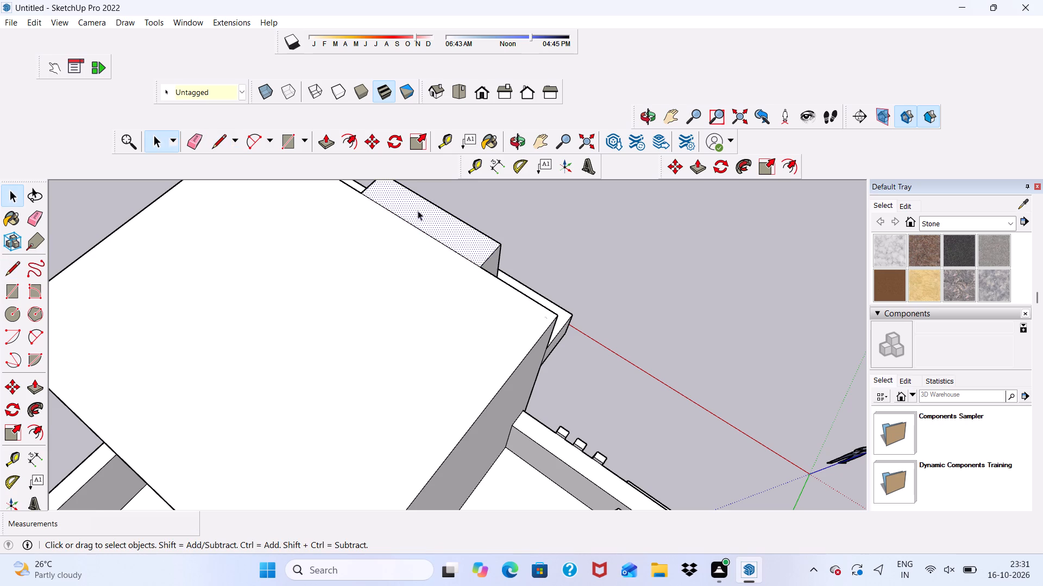
pyautogui.click(325, 136)
pyautogui.click(406, 199)
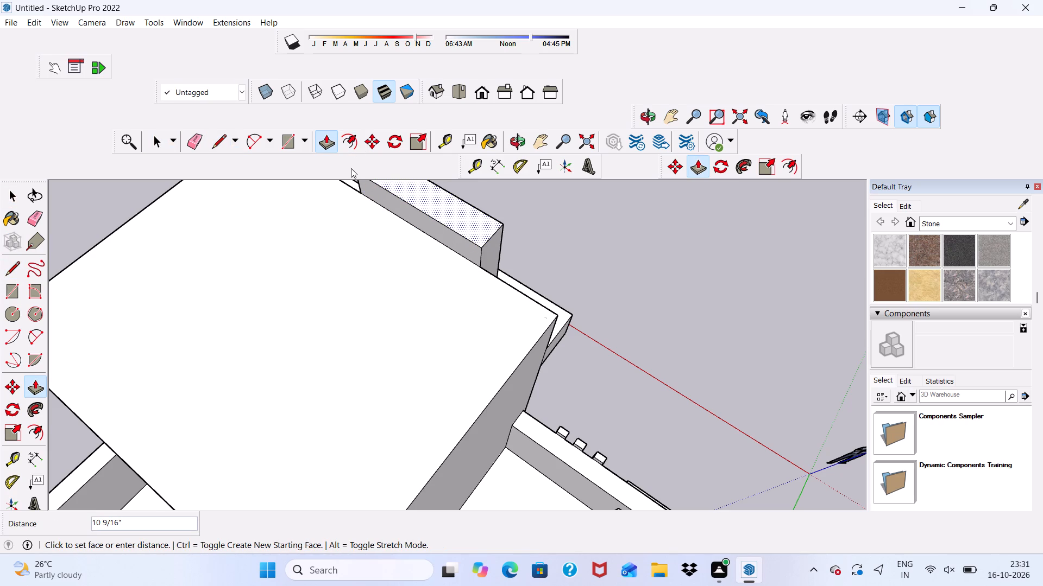
pyautogui.click(351, 168)
pyautogui.scroll(-2, 438, 222)
pyautogui.scroll(4, 398, 209)
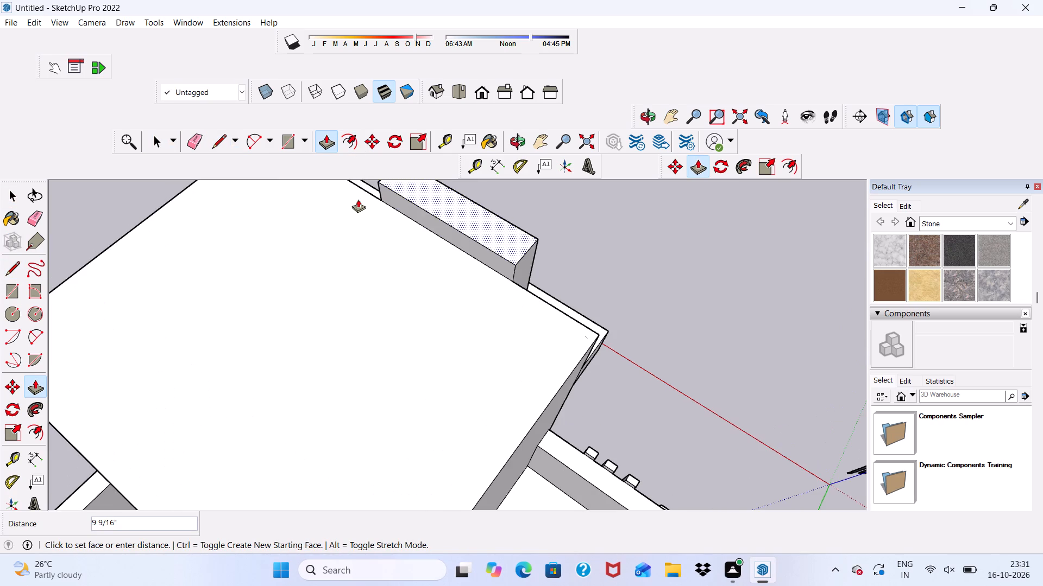
pyautogui.click(363, 199)
# Push/Pull the front projection's top face up by a further 1' 10 5/16".
pyautogui.scroll(-2, 481, 264)
pyautogui.moveTo(508, 271); pyautogui.dragTo(76, 171, button='middle')
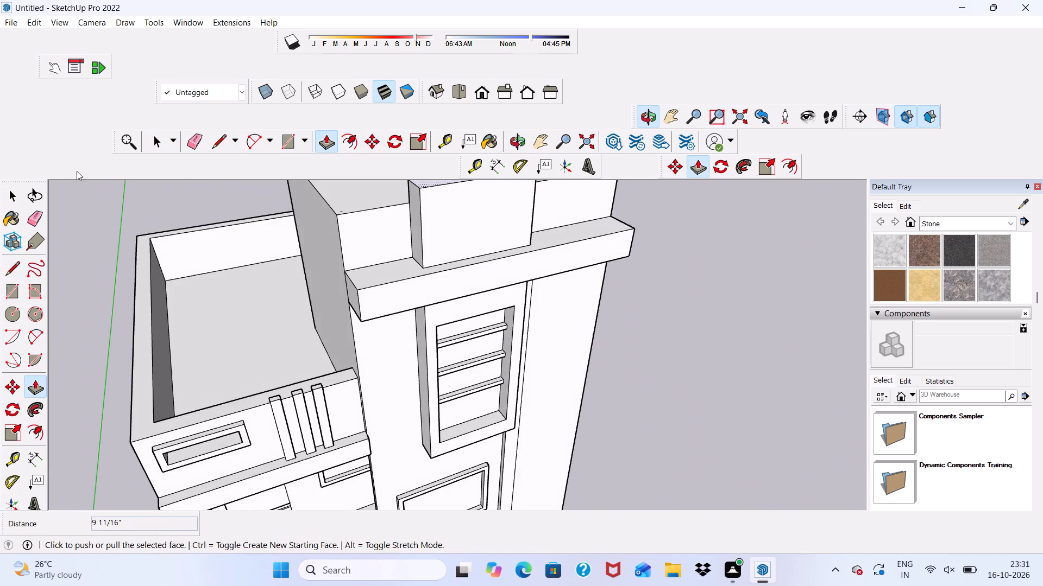
pyautogui.moveTo(474, 235); pyautogui.dragTo(332, 208, button='middle')
pyautogui.scroll(-6, 332, 208)
pyautogui.scroll(6, 421, 174)
pyautogui.scroll(-4, 414, 173)
pyautogui.moveTo(419, 212); pyautogui.dragTo(423, 225, button='middle')
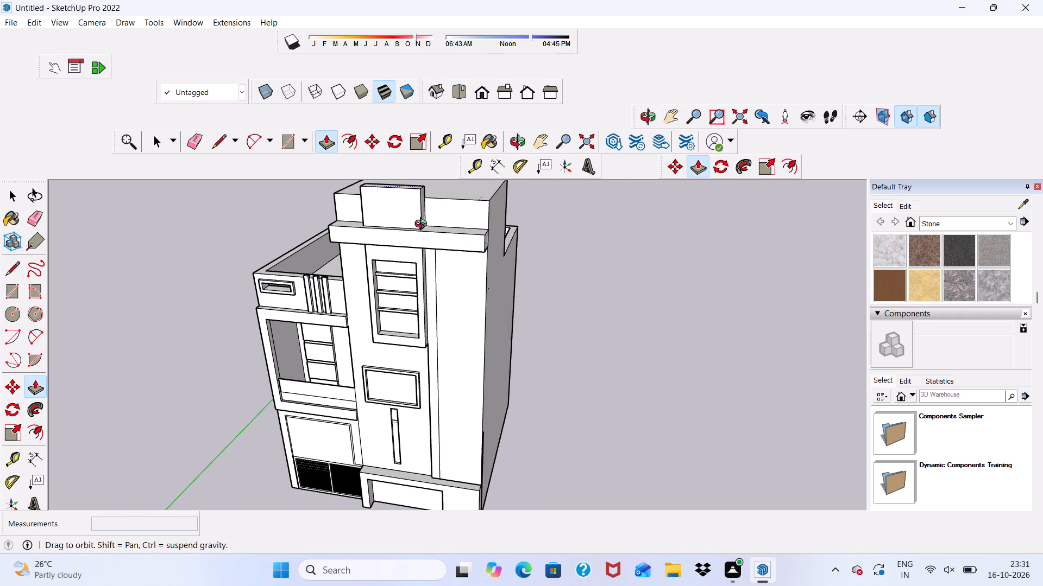
pyautogui.moveTo(423, 225); pyautogui.dragTo(413, 331, button='middle')
pyautogui.scroll(5, 376, 306)
pyautogui.click(374, 286)
pyautogui.click(365, 251)
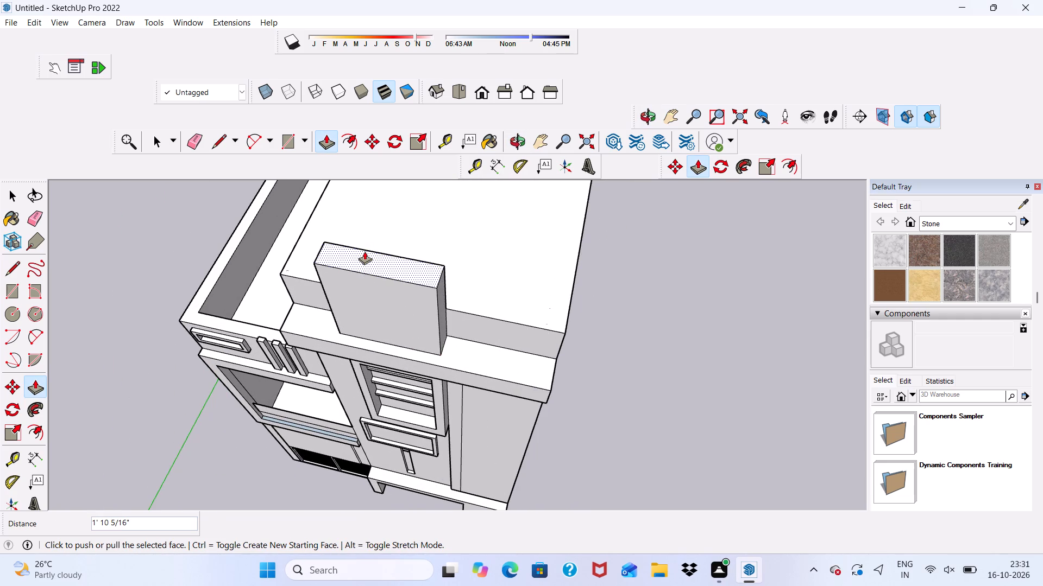
# Examine the rooftop block, the raised front projection and the terrace from behind and the side.
pyautogui.scroll(-2, 437, 295)
pyautogui.moveTo(456, 301); pyautogui.dragTo(153, 266, button='middle')
pyautogui.scroll(-8, 212, 254)
pyautogui.moveTo(370, 282); pyautogui.dragTo(297, 282, button='middle')
pyautogui.press('space')
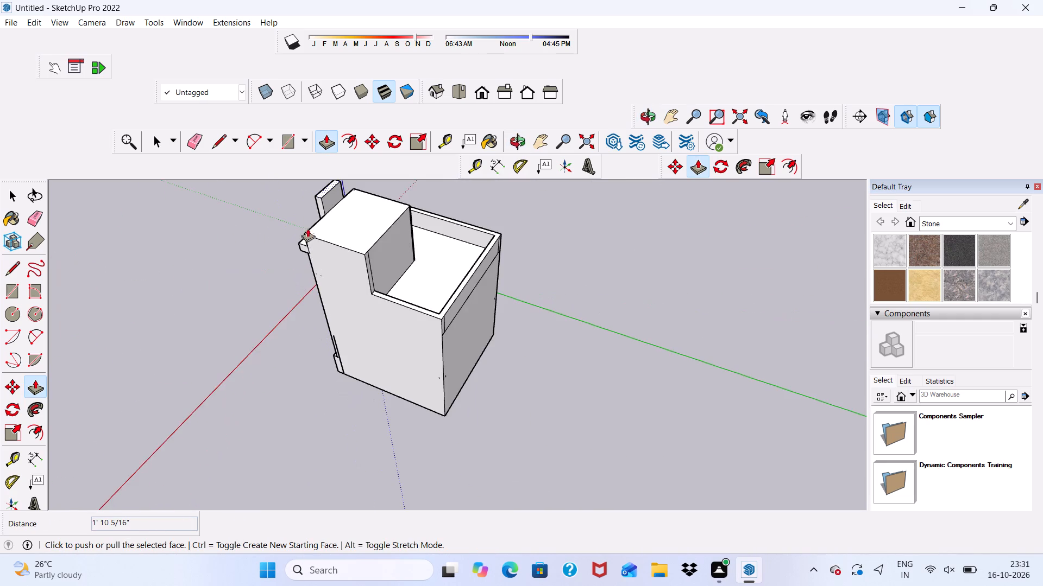
pyautogui.scroll(4, 329, 206)
pyautogui.press('space')
pyautogui.click(248, 232)
pyautogui.scroll(3, 336, 190)
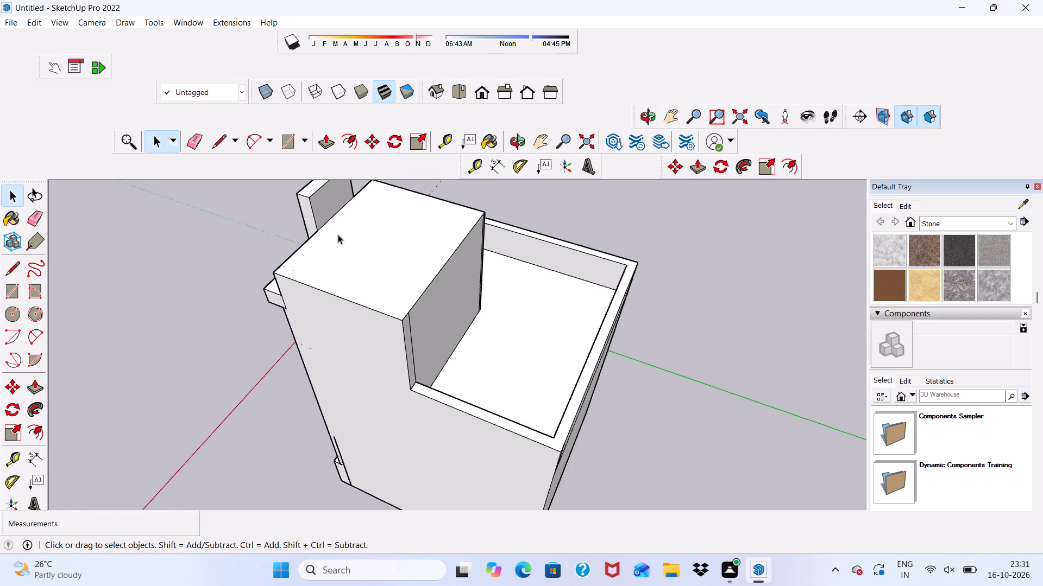
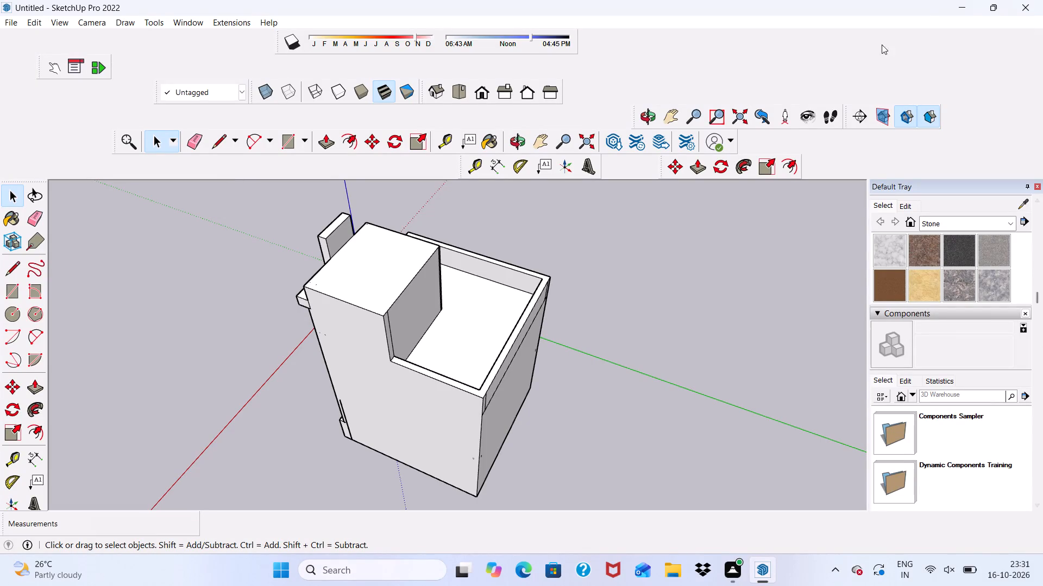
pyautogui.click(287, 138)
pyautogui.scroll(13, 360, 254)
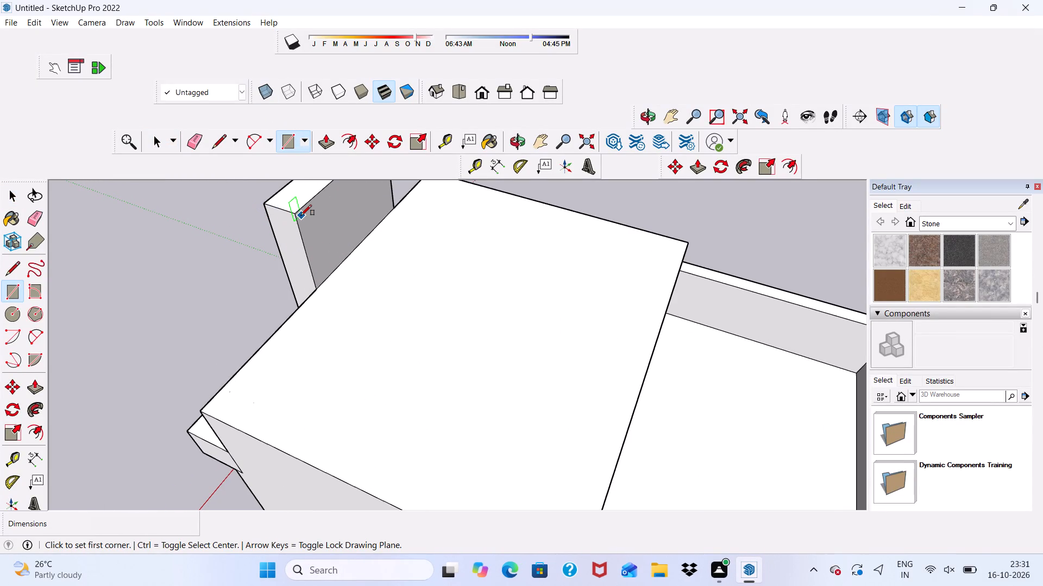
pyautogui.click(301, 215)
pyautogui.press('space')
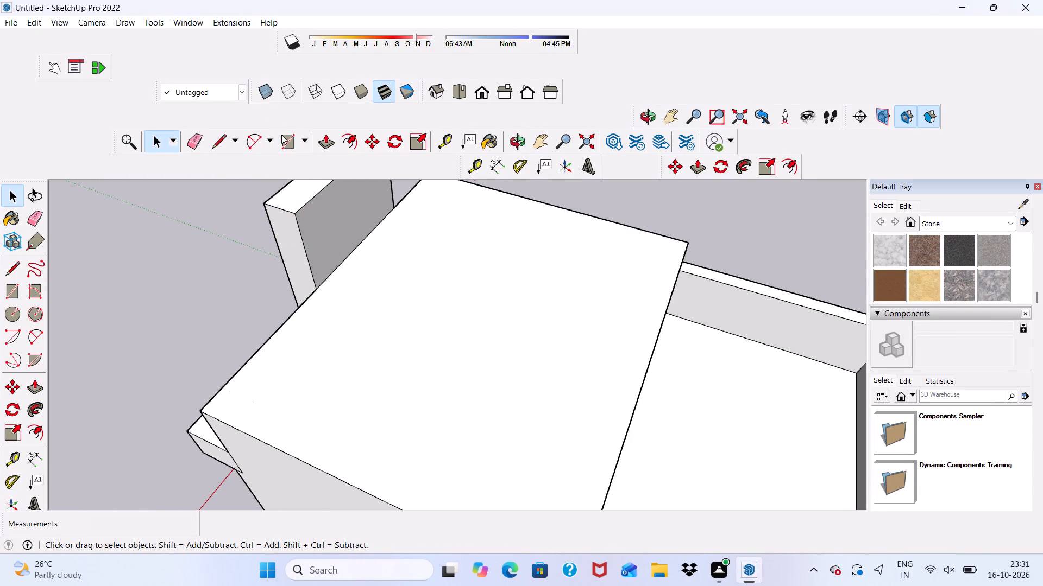
# Draw a full-width rectangle along the upper edge of the raised front projection's rear face, from its top corner to the opposite side edge.
pyautogui.click(289, 137)
pyautogui.scroll(4, 304, 219)
pyautogui.click(293, 214)
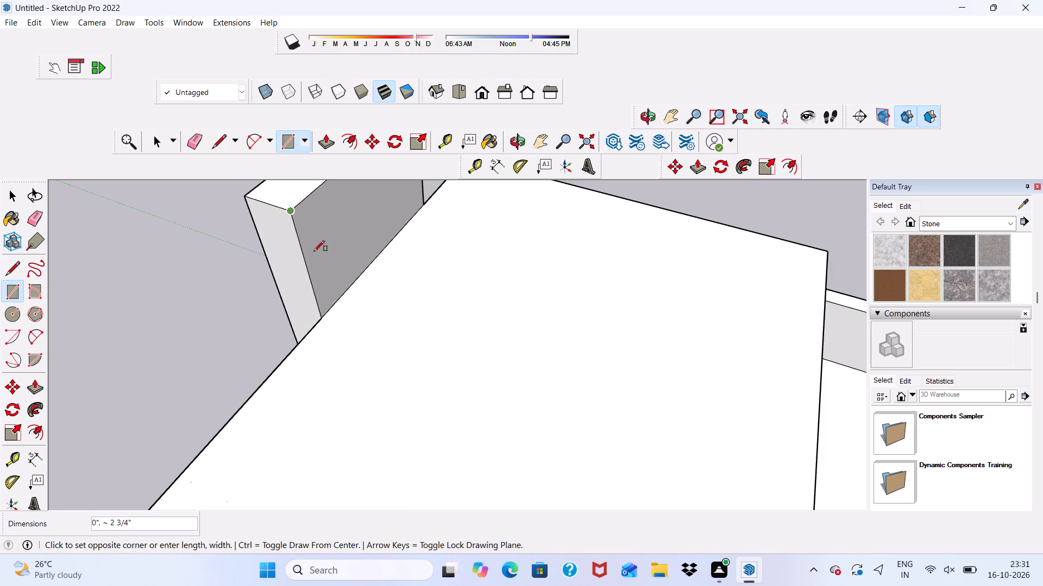
pyautogui.scroll(-8, 336, 269)
pyautogui.scroll(4, 387, 212)
pyautogui.scroll(-5, 374, 179)
pyautogui.scroll(-5, 311, 238)
pyautogui.scroll(6, 331, 218)
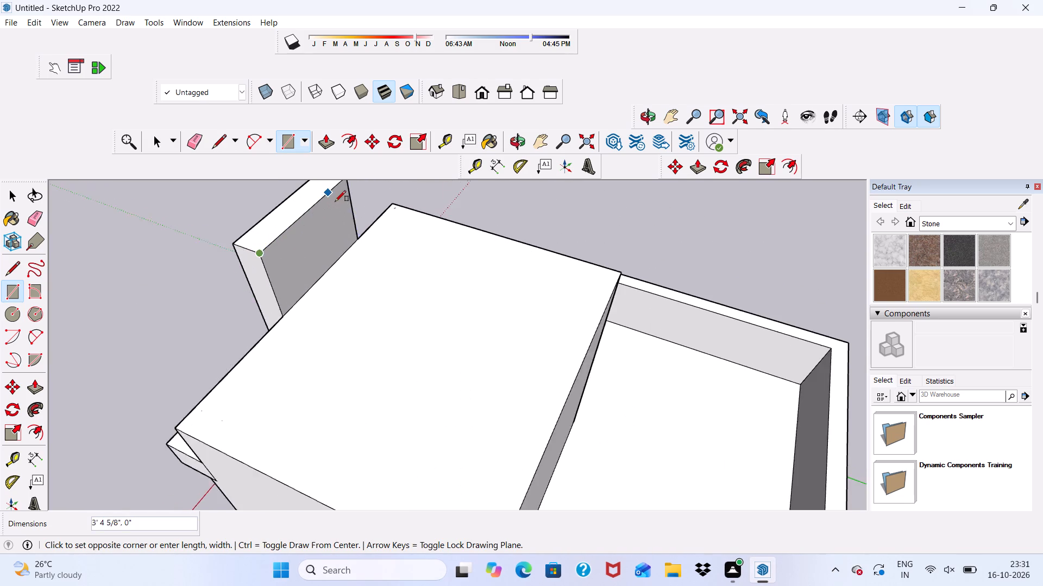
pyautogui.scroll(-1, 335, 201)
pyautogui.scroll(5, 337, 198)
pyautogui.click(348, 197)
pyautogui.press('space')
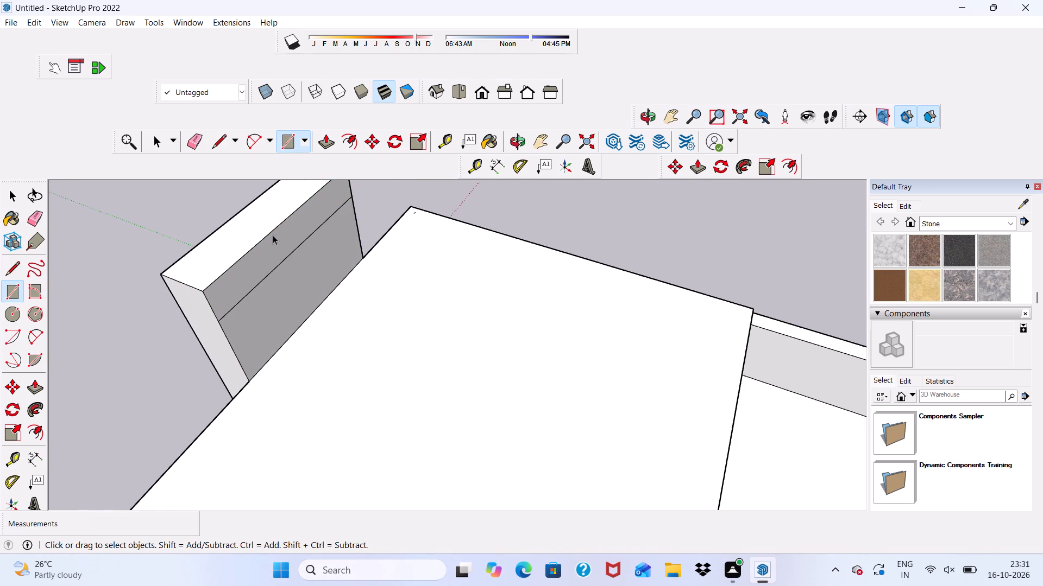
# Push/Pull the upper rectangle on the projection's rear face backward about 2' 2 9/16" over the roof.
pyautogui.click(265, 249)
pyautogui.click(328, 138)
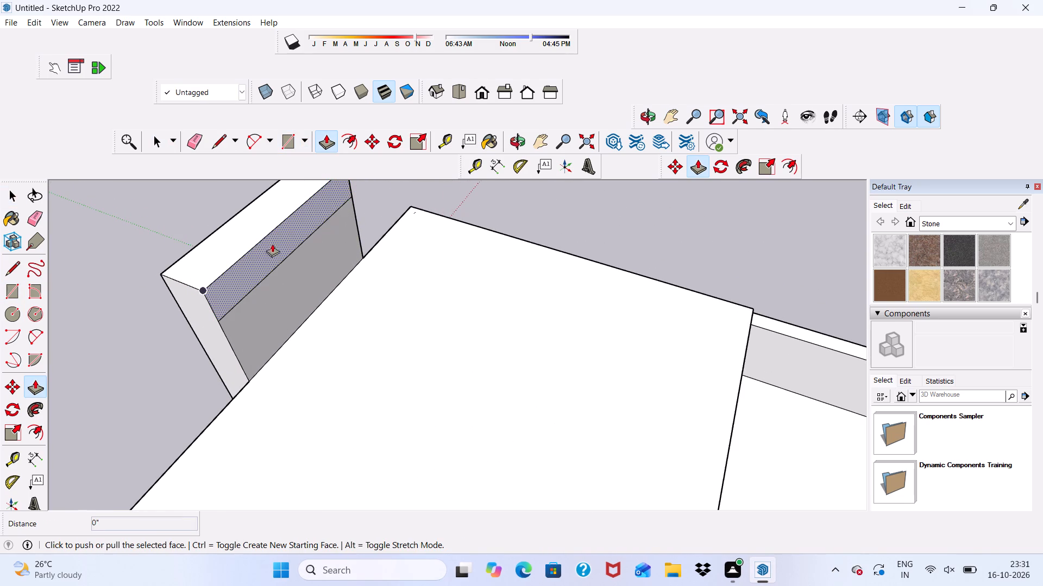
pyautogui.click(269, 247)
pyautogui.click(340, 323)
# Draw a rectangle about 4' 5 9/16" by 7 9/16" along the rear edge of the new overhang's underside.
pyautogui.moveTo(340, 323); pyautogui.dragTo(347, 307, button='middle')
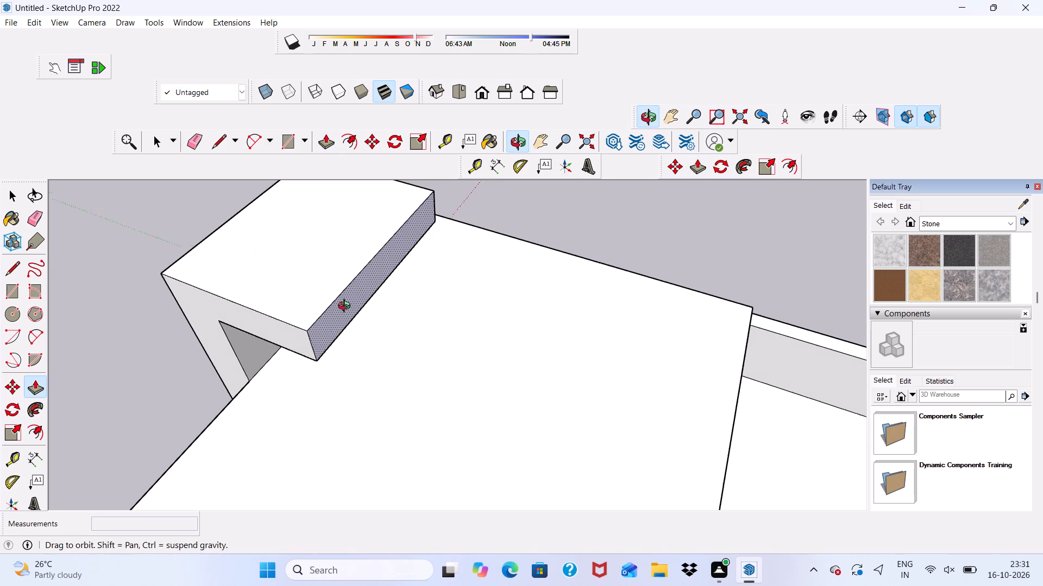
pyautogui.moveTo(347, 307); pyautogui.dragTo(479, 238, button='middle')
pyautogui.scroll(-1, 422, 294)
pyautogui.moveTo(421, 295); pyautogui.dragTo(440, 194, button='middle')
pyautogui.scroll(1, 440, 194)
pyautogui.scroll(-12, 432, 203)
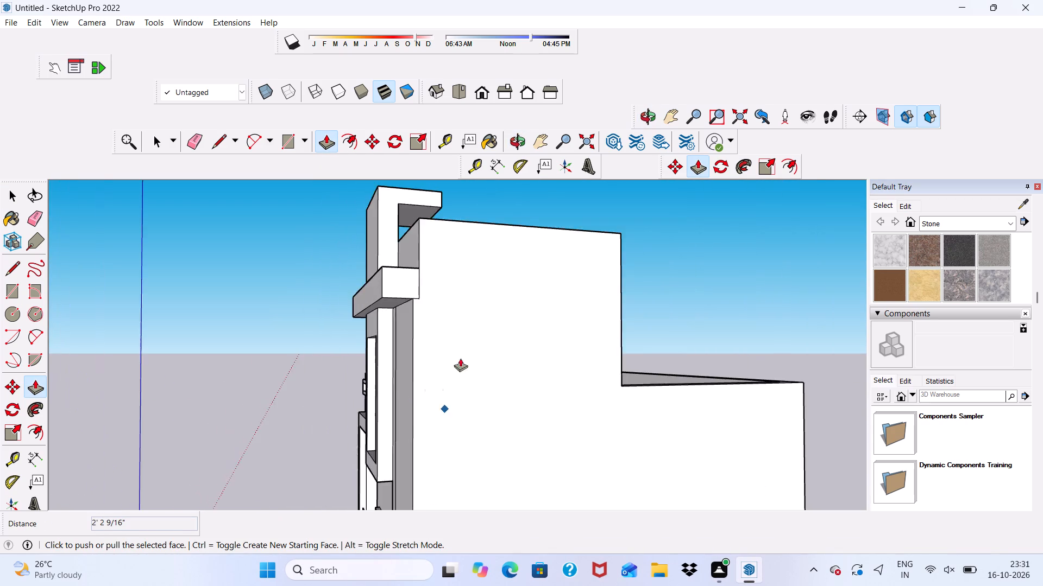
pyautogui.scroll(-6, 460, 358)
pyautogui.scroll(13, 420, 203)
pyautogui.press('space')
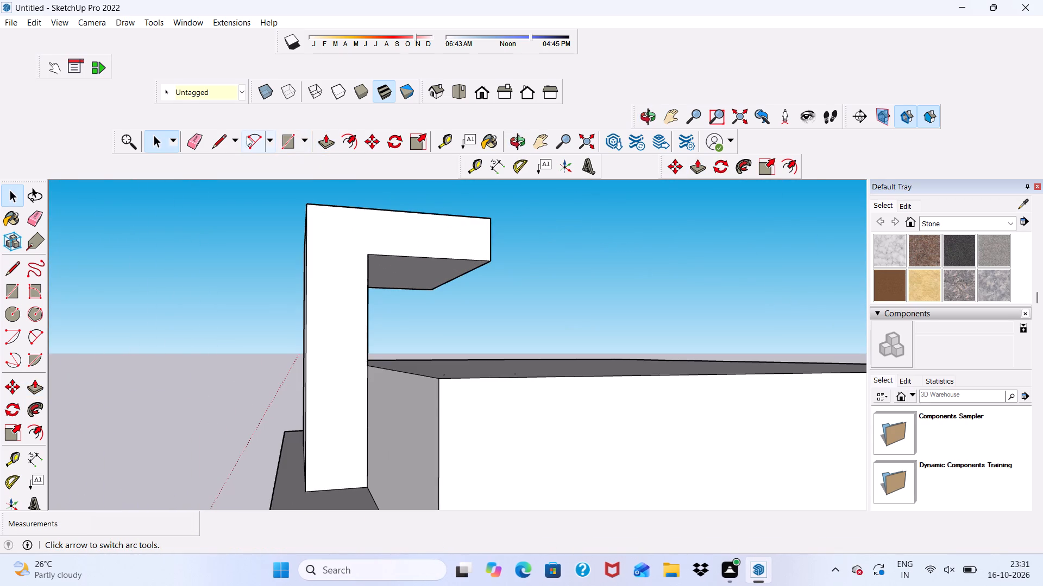
pyautogui.click(286, 131)
pyautogui.scroll(4, 491, 279)
pyautogui.scroll(-4, 458, 256)
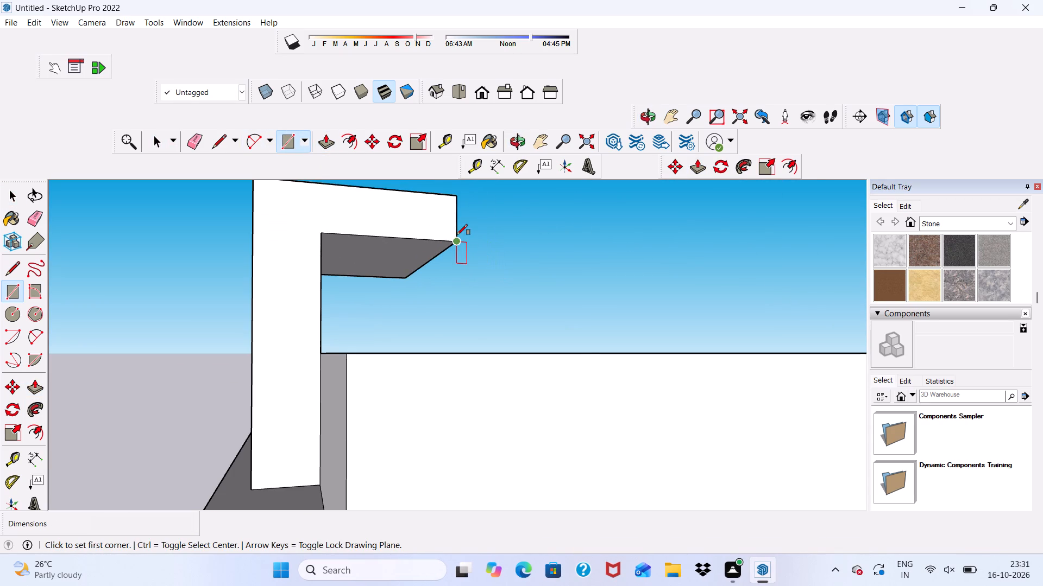
pyautogui.click(453, 243)
pyautogui.scroll(4, 403, 289)
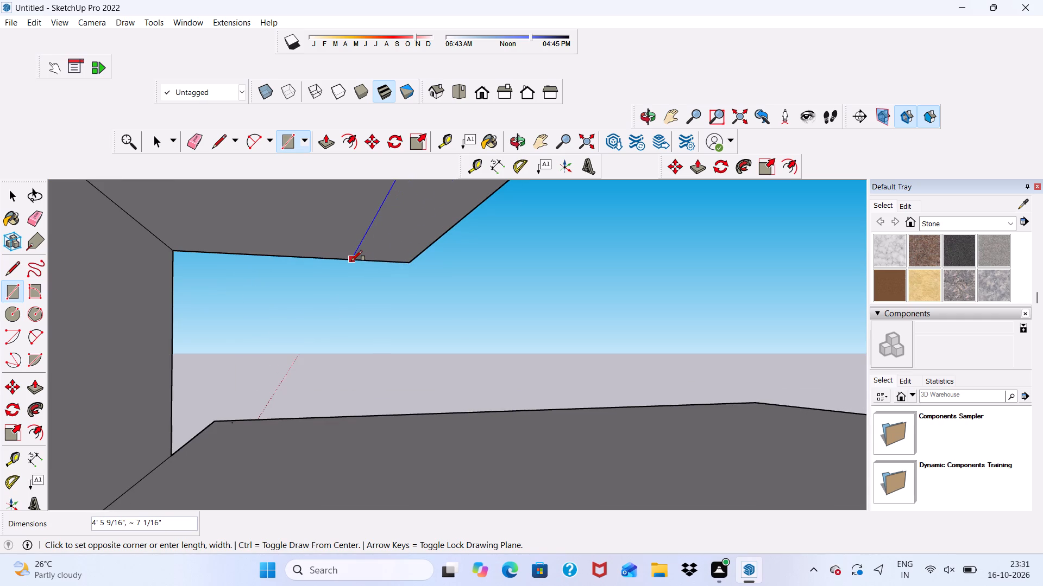
pyautogui.click(348, 257)
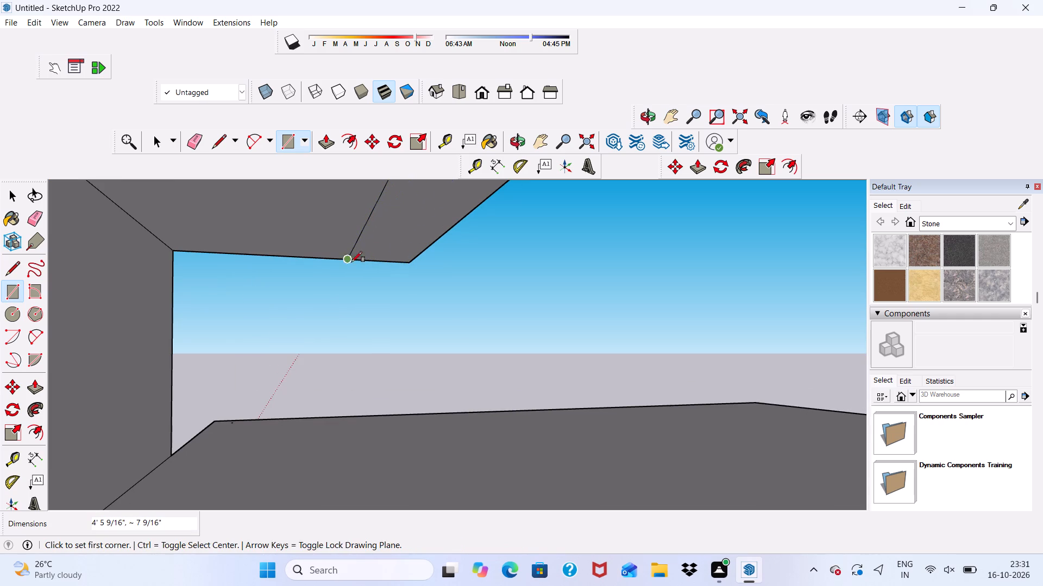
pyautogui.press('space')
# Push/Pull the rectangle under the overhang about 1' 8 3/4" down to the roof, forming a rear support wall.
pyautogui.click(380, 249)
pyautogui.click(322, 141)
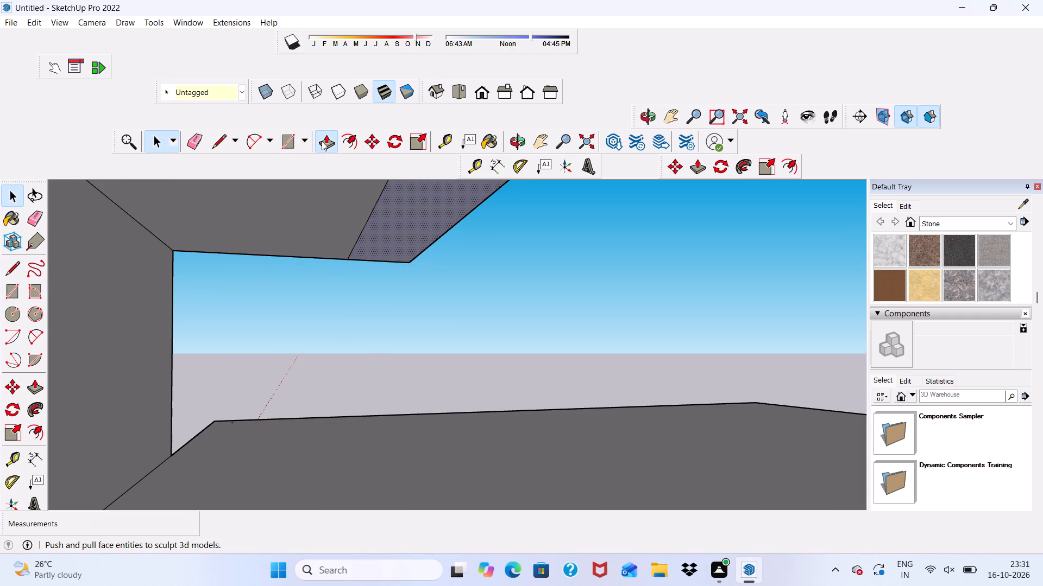
pyautogui.click(403, 216)
pyautogui.scroll(-7, 406, 285)
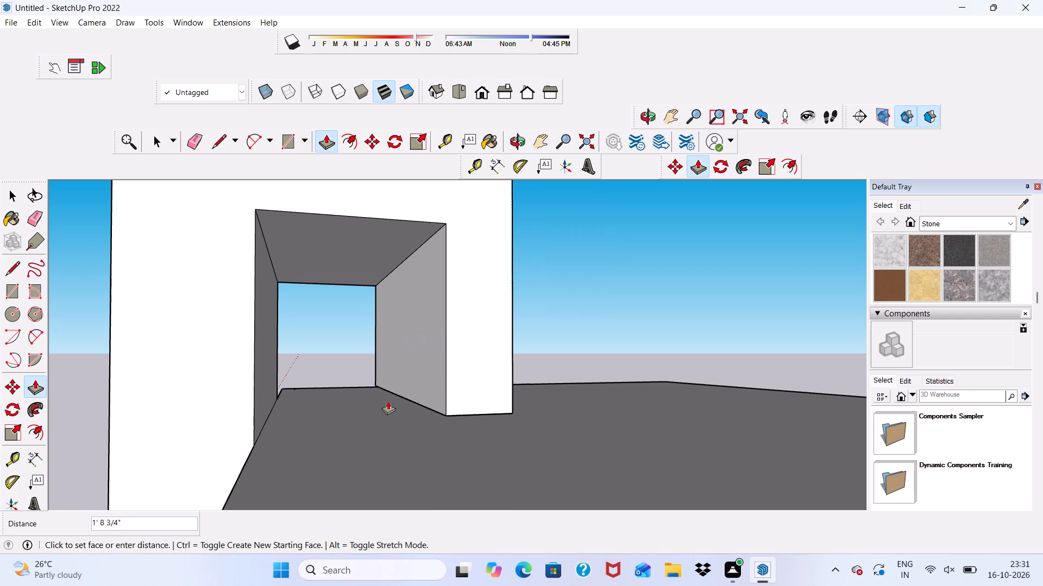
pyautogui.click(376, 432)
# Examine the rooftop frame and the building's front and side from several angles.
pyautogui.scroll(-8, 354, 352)
pyautogui.moveTo(363, 305); pyautogui.dragTo(552, 306, button='middle')
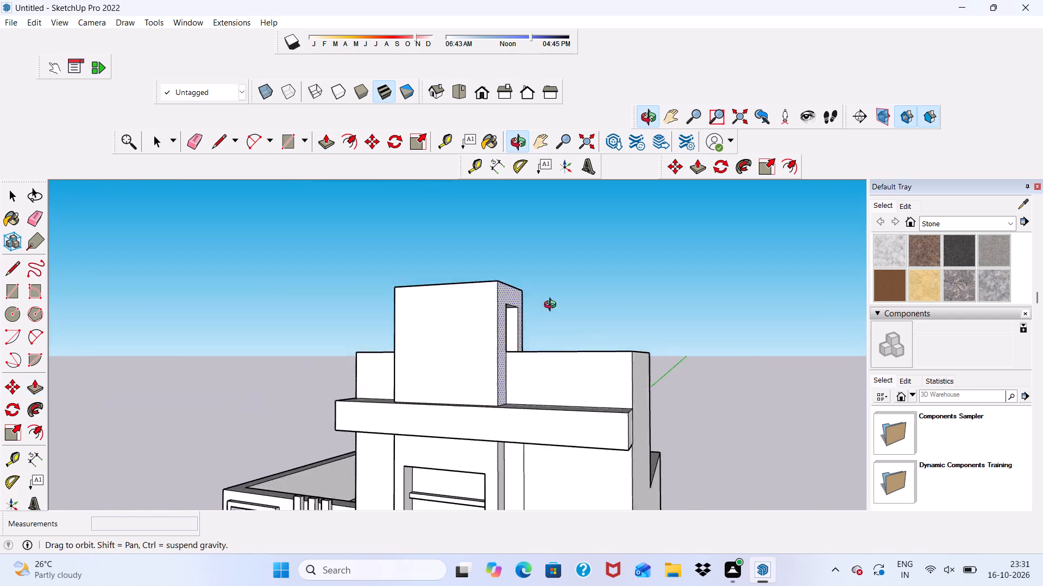
pyautogui.moveTo(552, 306); pyautogui.dragTo(566, 311, button='middle')
pyautogui.scroll(-1, 566, 311)
pyautogui.press('space')
pyautogui.scroll(-4, 520, 277)
pyautogui.moveTo(506, 307); pyautogui.dragTo(591, 333, button='middle')
pyautogui.scroll(4, 591, 333)
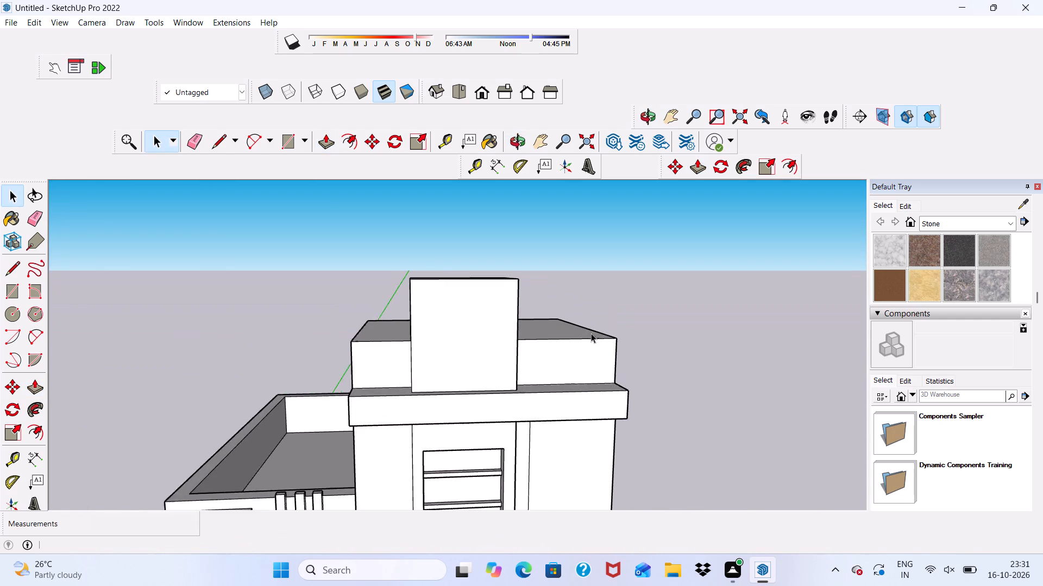
pyautogui.scroll(-6, 590, 333)
pyautogui.moveTo(586, 340); pyautogui.dragTo(513, 291, button='middle')
pyautogui.scroll(-6, 502, 251)
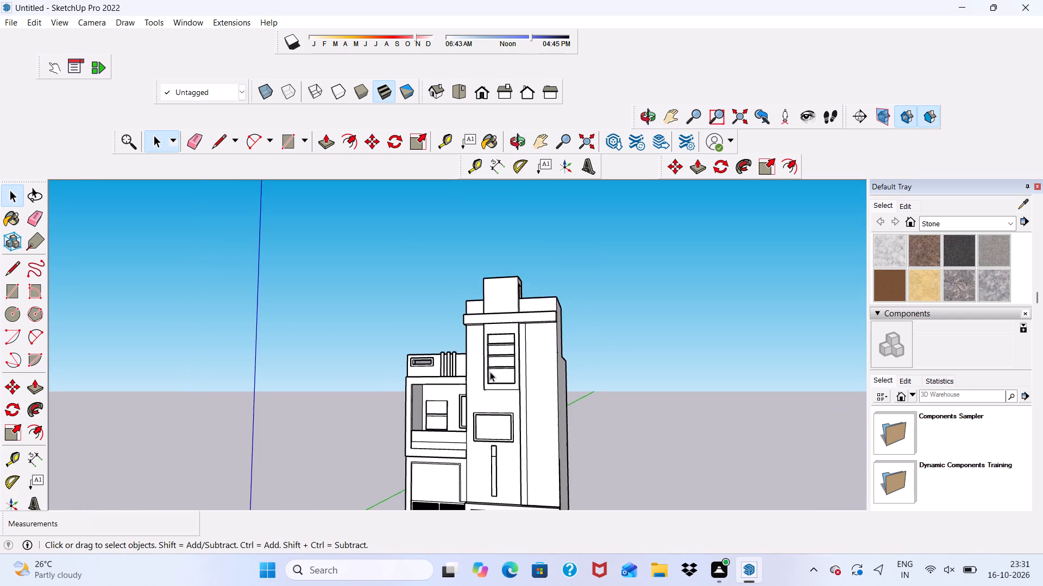
pyautogui.scroll(-4, 490, 374)
pyautogui.scroll(13, 525, 418)
pyautogui.moveTo(530, 291); pyautogui.dragTo(557, 315, button='middle')
pyautogui.moveTo(557, 323); pyautogui.dragTo(364, 350, button='middle')
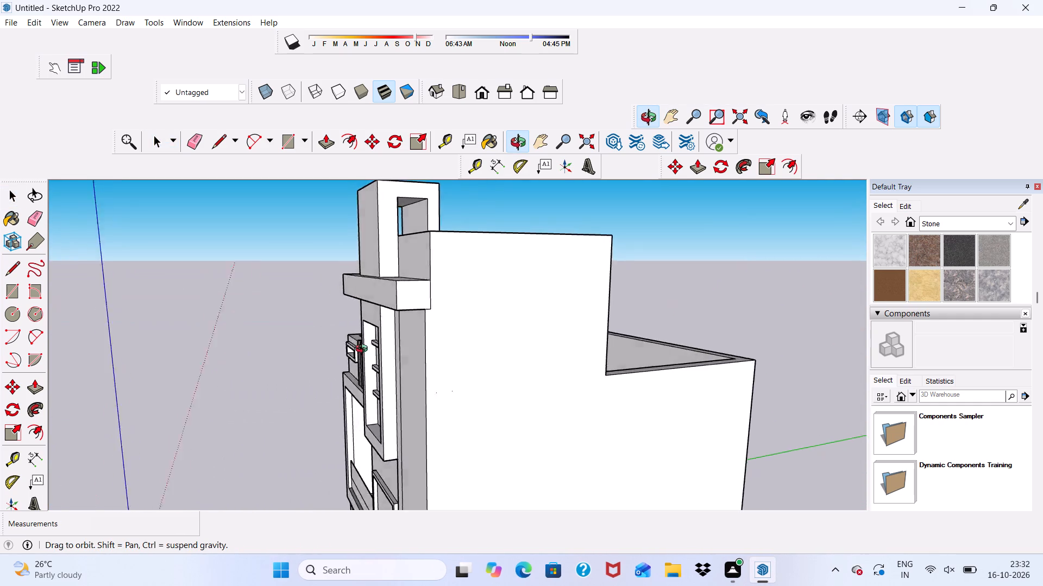
pyautogui.moveTo(364, 350); pyautogui.dragTo(549, 329, button='middle')
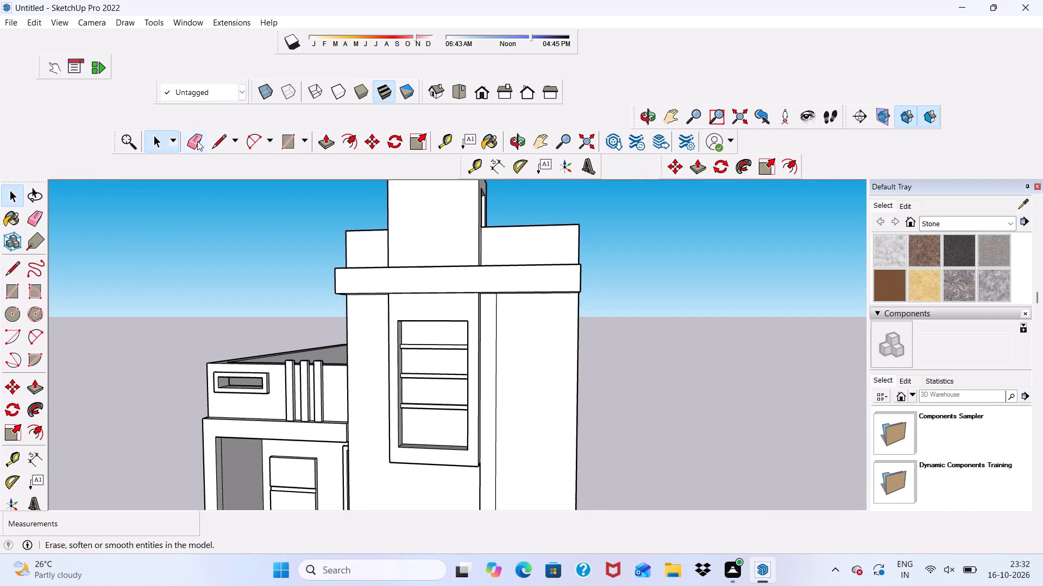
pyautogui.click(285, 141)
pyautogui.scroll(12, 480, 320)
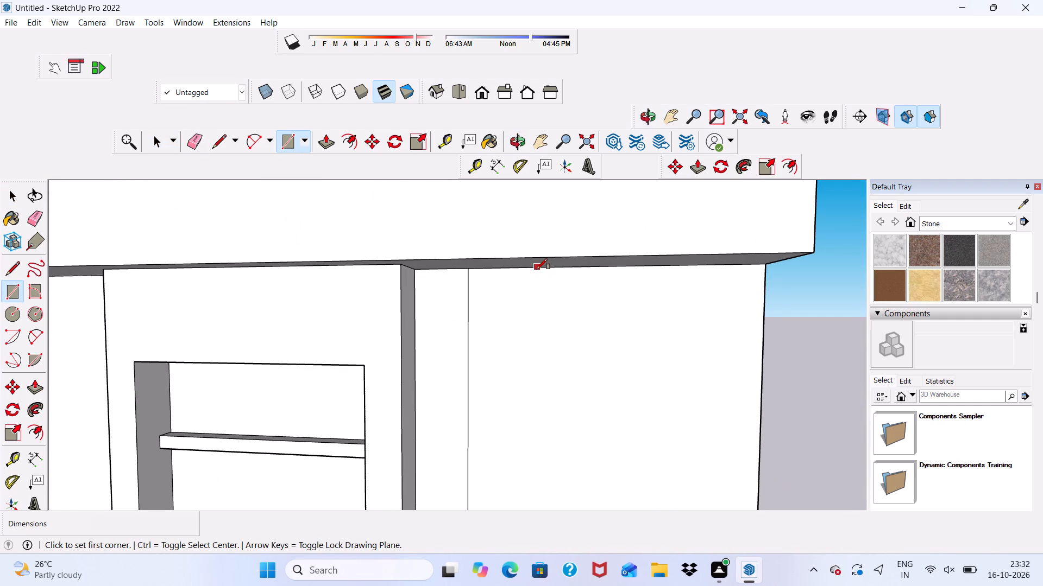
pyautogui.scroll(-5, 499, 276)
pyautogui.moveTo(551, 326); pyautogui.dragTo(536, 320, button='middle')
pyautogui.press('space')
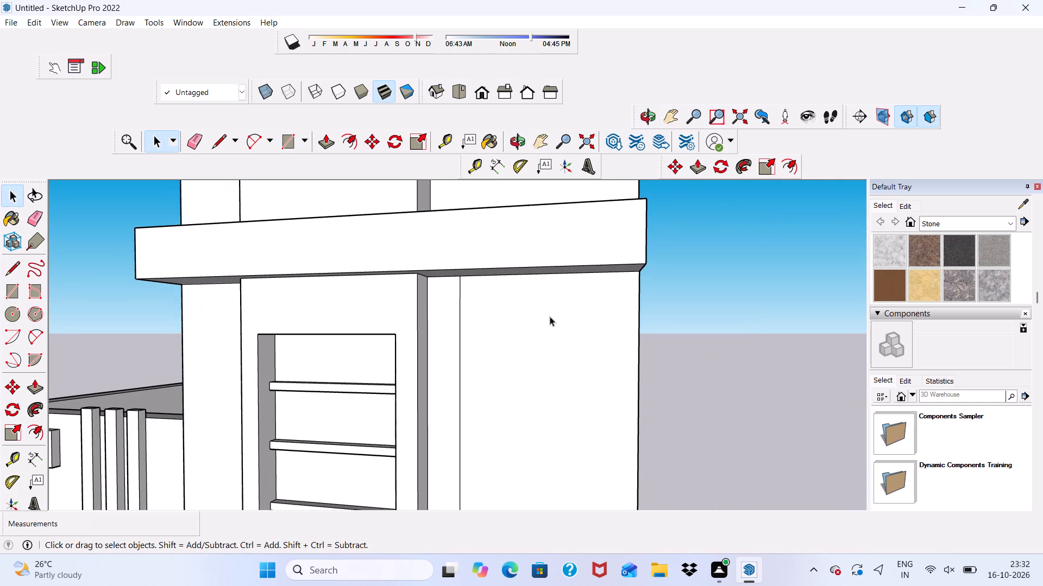
# Push/Pull the tall facade panel beside the window projection, below the cornice, outward 3".
pyautogui.click(550, 316)
pyautogui.scroll(-11, 332, 137)
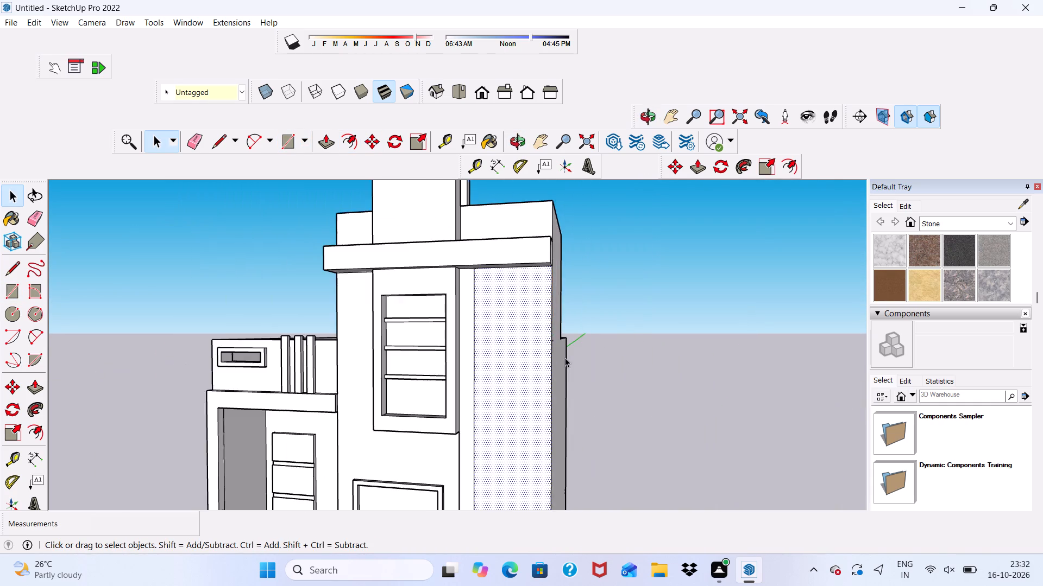
pyautogui.scroll(-9, 565, 358)
pyautogui.moveTo(523, 451); pyautogui.dragTo(418, 446, button='middle')
pyautogui.scroll(5, 457, 432)
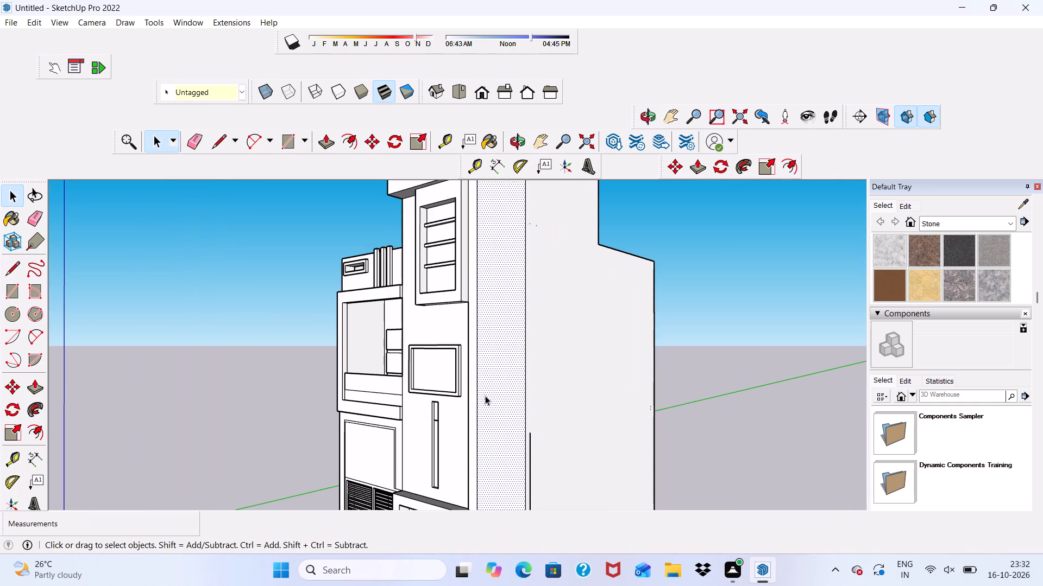
pyautogui.click(323, 137)
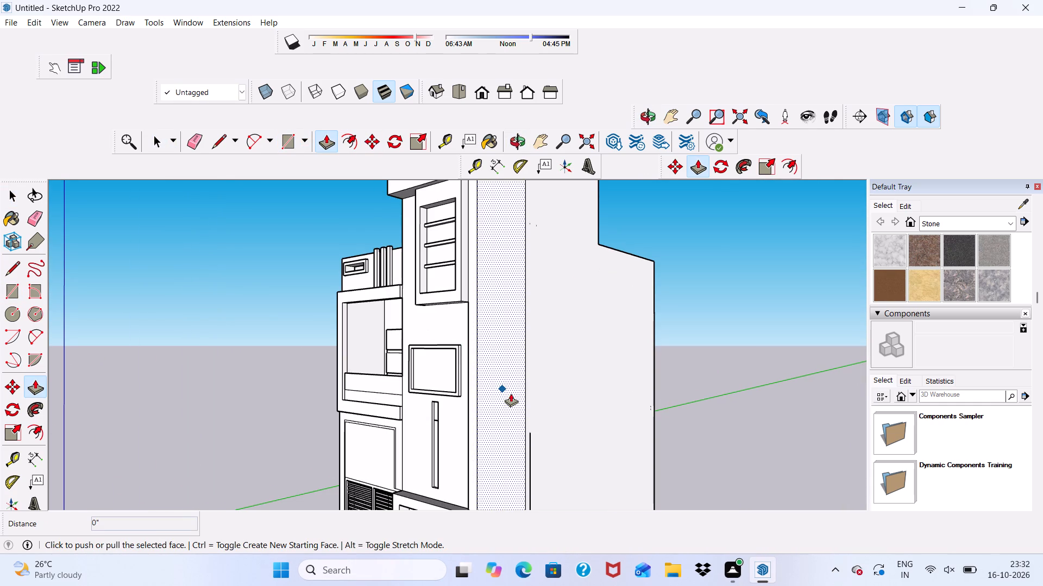
pyautogui.click(511, 393)
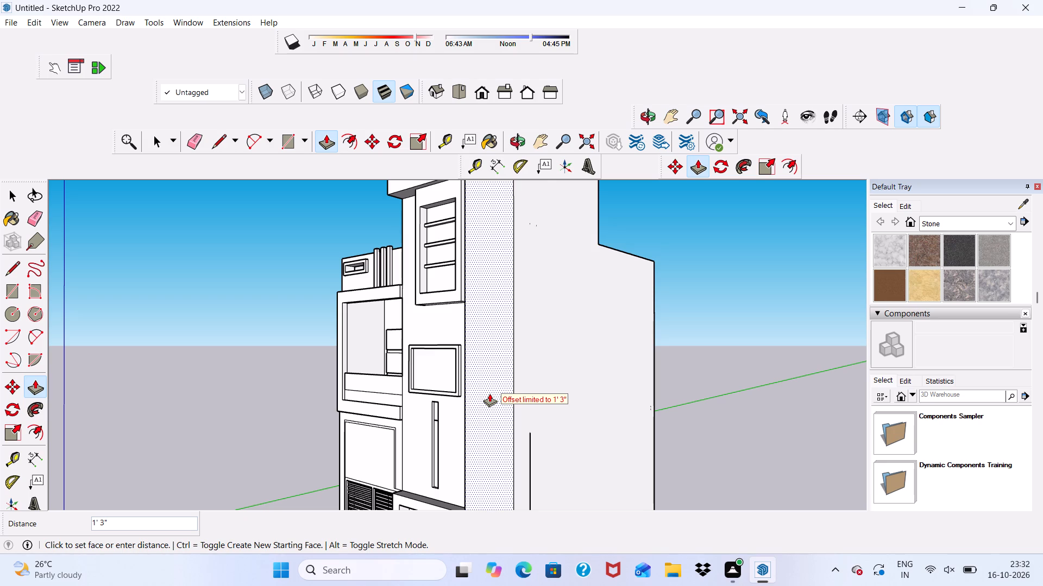
pyautogui.press('3')
pyautogui.hotkey('shift', '"')
pyautogui.press('Return')
pyautogui.press('space')
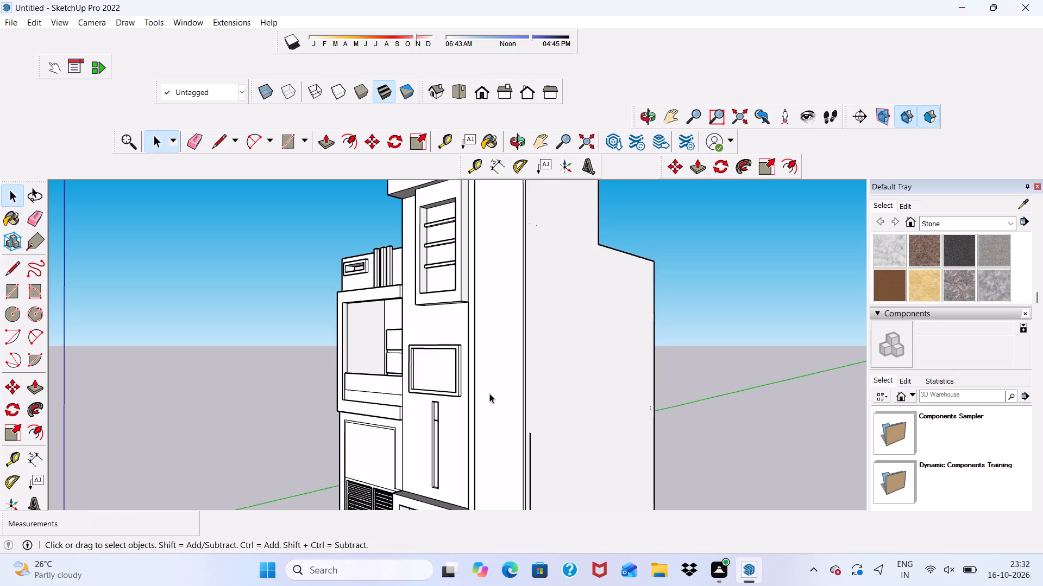
# Draw a narrow vertical rectangle about 3 3/8" by 22' 8 13/16" on the tall facade panel, from the cornice down to the ledge.
pyautogui.scroll(-7, 492, 379)
pyautogui.moveTo(502, 430); pyautogui.dragTo(599, 469, button='middle')
pyautogui.scroll(4, 509, 291)
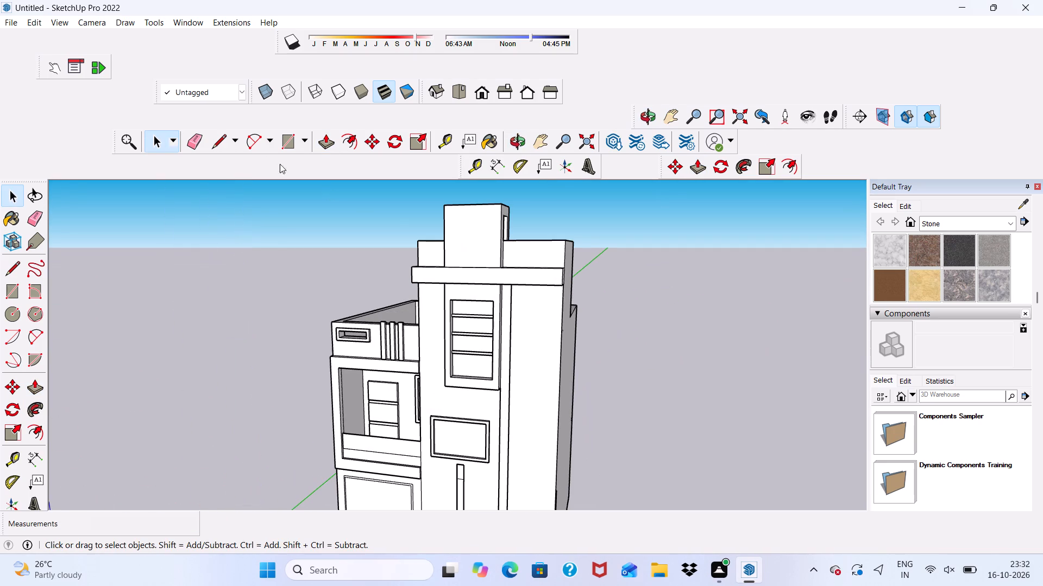
pyautogui.scroll(3, 280, 164)
pyautogui.click(292, 143)
pyautogui.scroll(5, 468, 284)
pyautogui.scroll(-1, 505, 305)
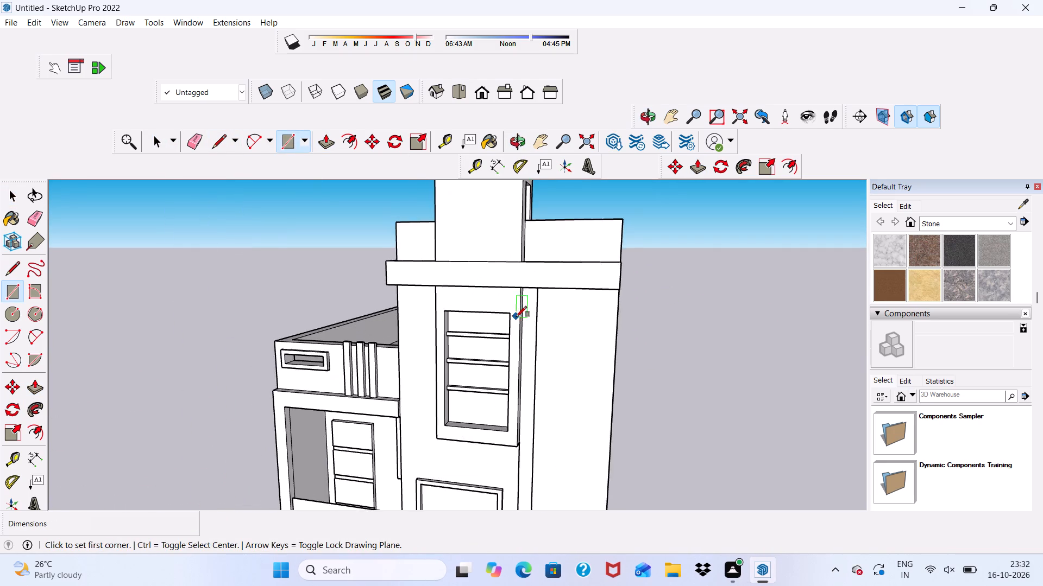
pyautogui.moveTo(516, 317); pyautogui.dragTo(536, 261, button='middle')
pyautogui.scroll(11, 568, 275)
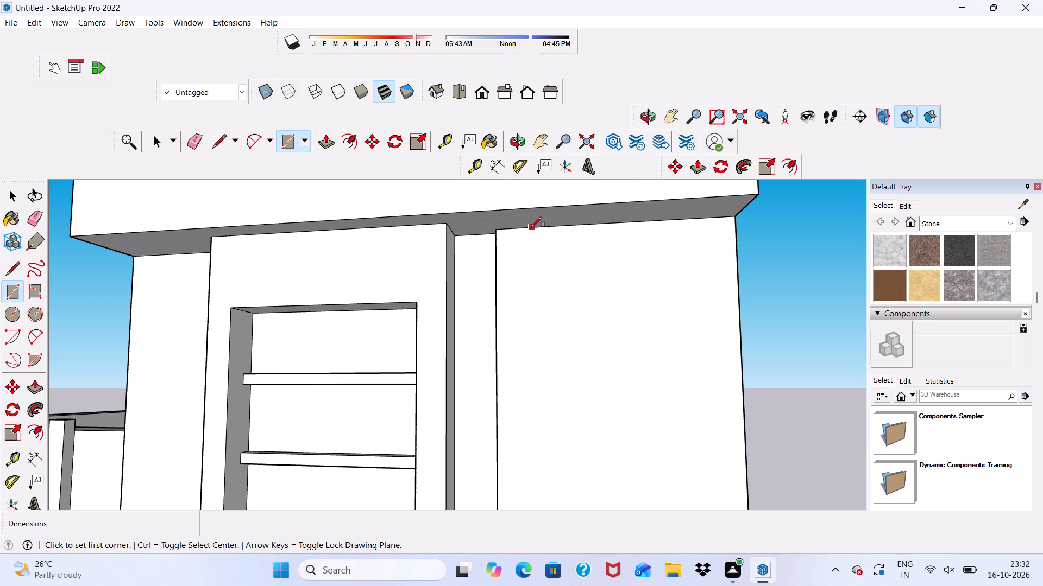
pyautogui.click(531, 227)
pyautogui.scroll(-17, 531, 243)
pyautogui.scroll(5, 552, 411)
pyautogui.scroll(-7, 516, 236)
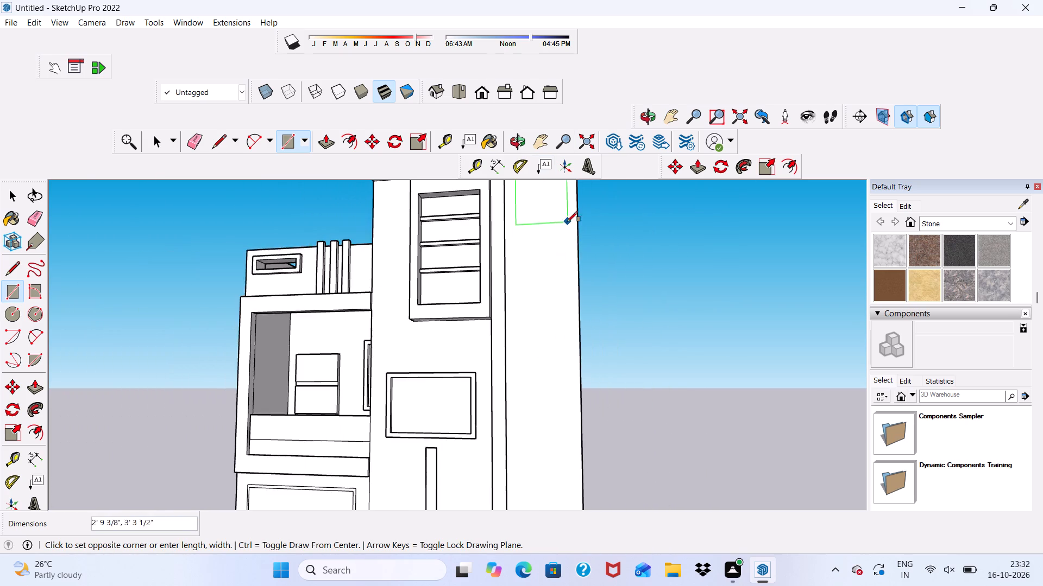
pyautogui.scroll(-4, 567, 222)
pyautogui.scroll(10, 578, 494)
pyautogui.moveTo(524, 450); pyautogui.dragTo(525, 477, button='middle')
pyautogui.scroll(4, 522, 489)
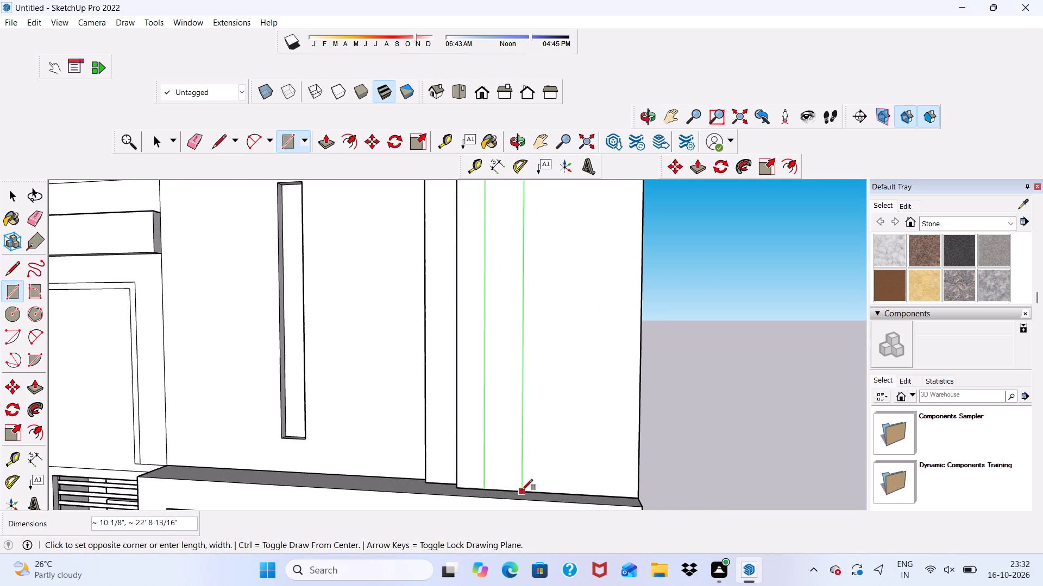
pyautogui.scroll(3, 502, 490)
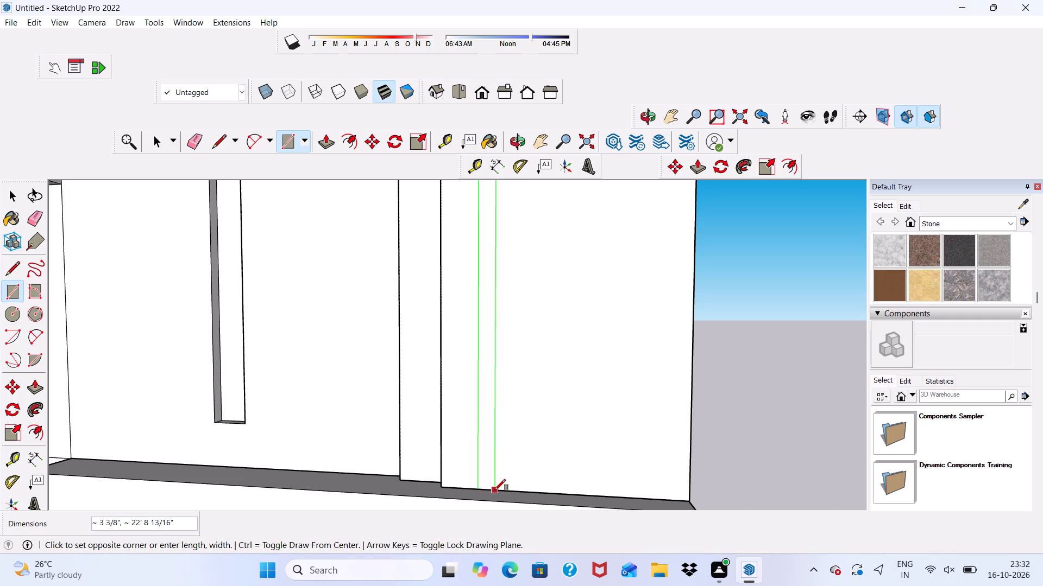
pyautogui.click(495, 490)
pyautogui.press('space')
# Copy the narrow vertical strip twice across the tall facade panel, offset about 1' 1 3/16" and then about 1' 1 7/16" further.
pyautogui.click(487, 457)
pyautogui.click(487, 456)
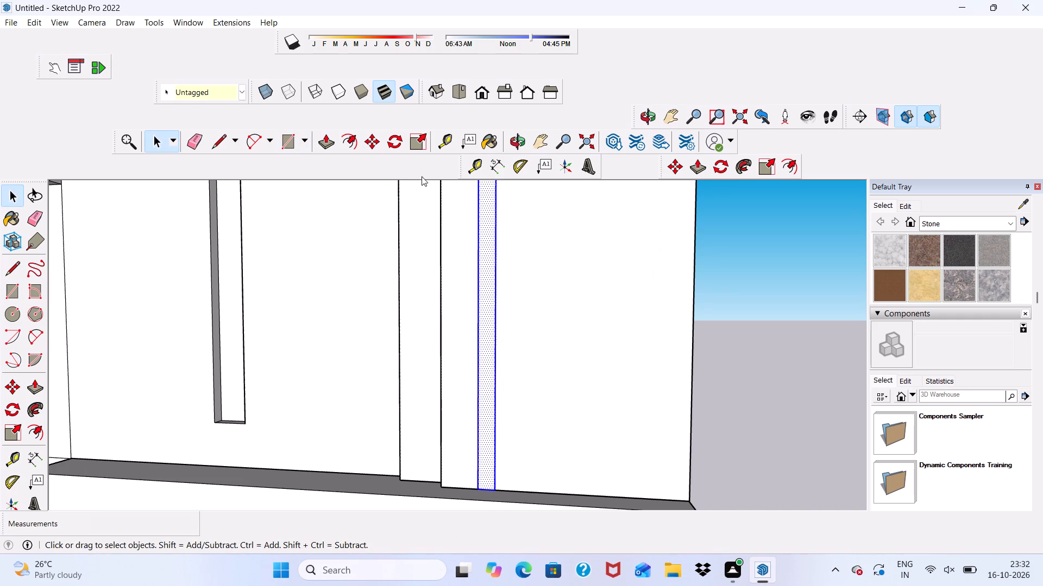
pyautogui.click(371, 141)
pyautogui.click(481, 345)
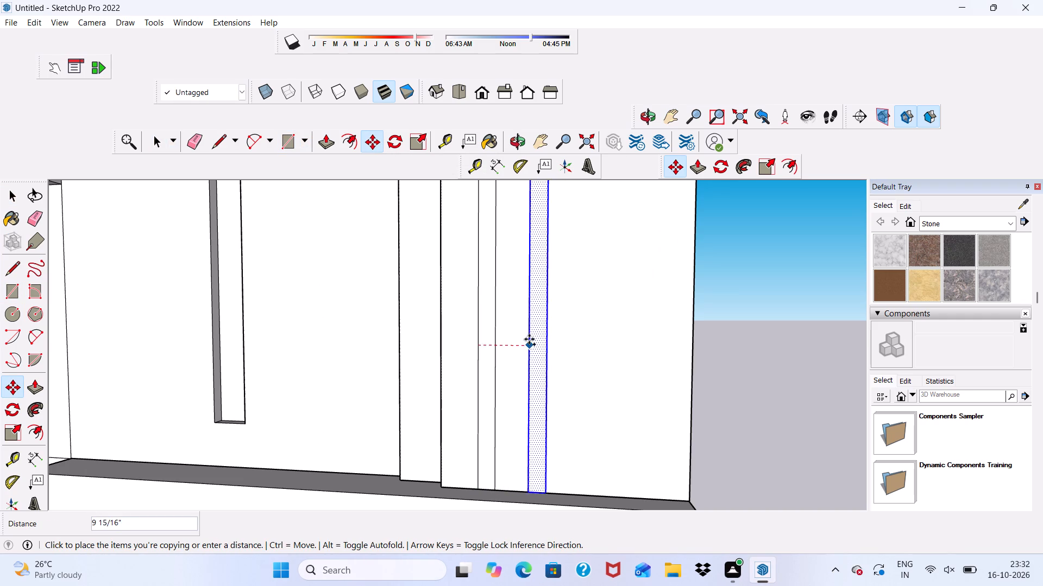
pyautogui.scroll(-2, 529, 339)
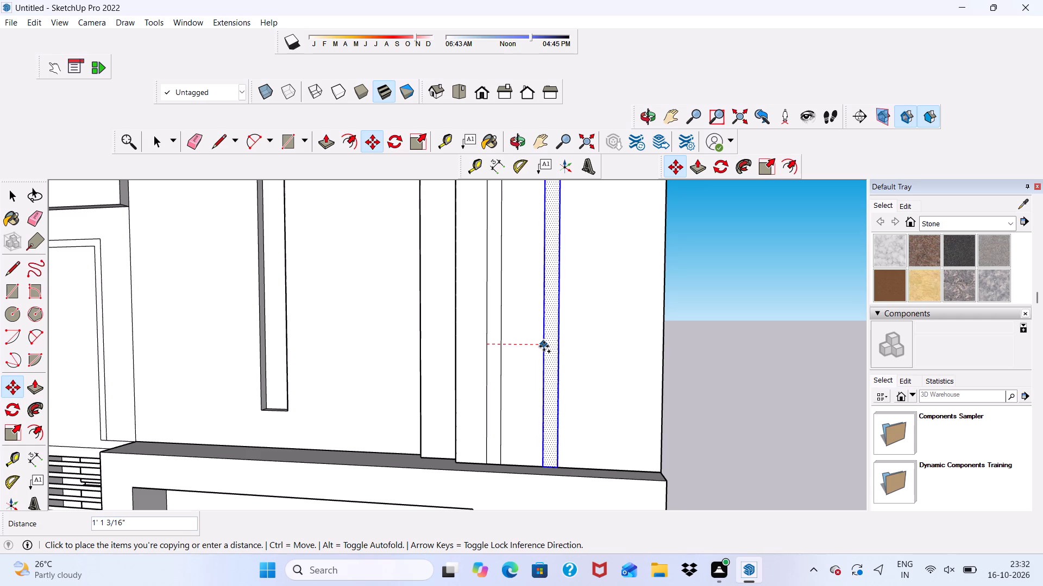
pyautogui.click(544, 346)
pyautogui.click(548, 349)
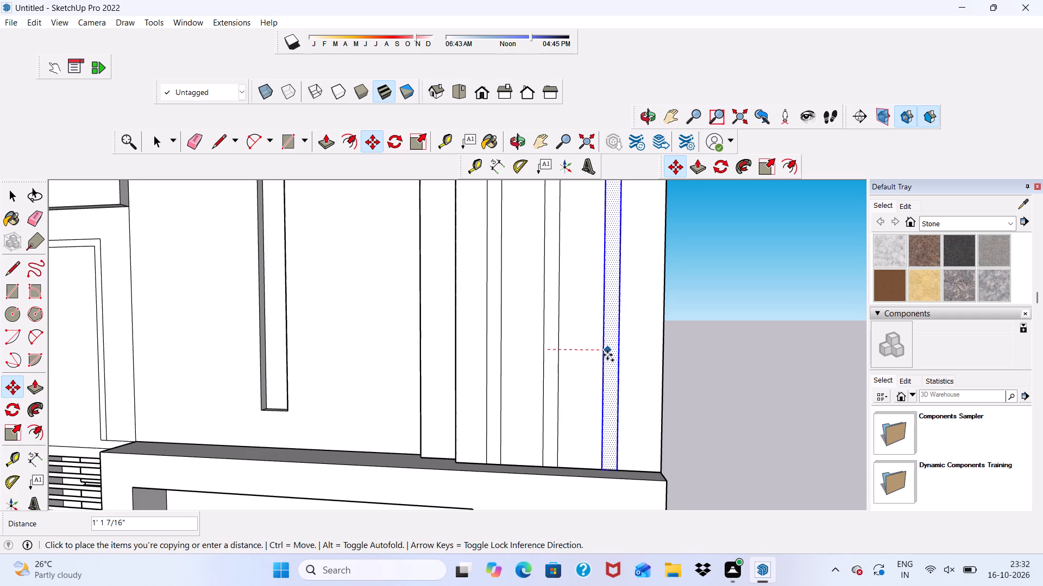
pyautogui.click(607, 355)
pyautogui.scroll(-1, 697, 353)
pyautogui.press('space')
pyautogui.click(738, 351)
pyautogui.scroll(-19, 685, 359)
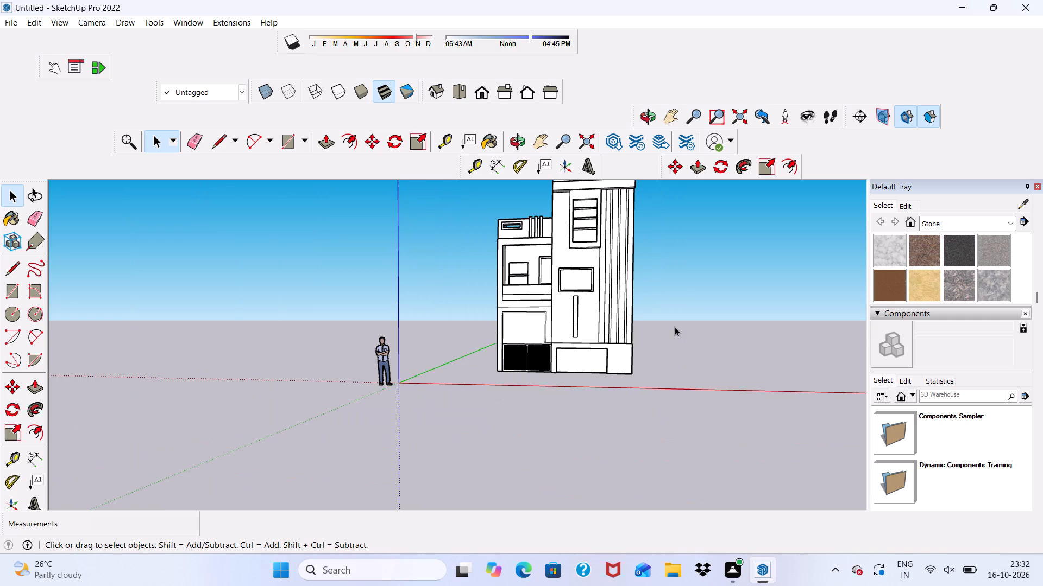
# Erase the stray edges on the building's side wall near the tall panel and the ledge.
pyautogui.press('space')
pyautogui.scroll(1, 665, 310)
pyautogui.scroll(5, 615, 252)
pyautogui.scroll(4, 621, 202)
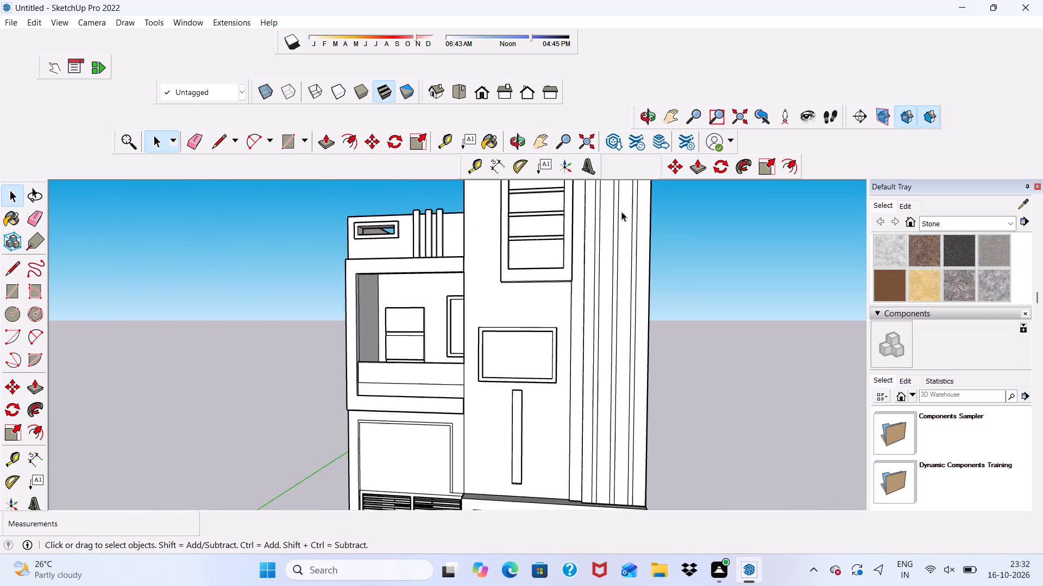
pyautogui.scroll(-4, 621, 213)
pyautogui.moveTo(622, 307); pyautogui.dragTo(443, 365, button='middle')
pyautogui.press('space')
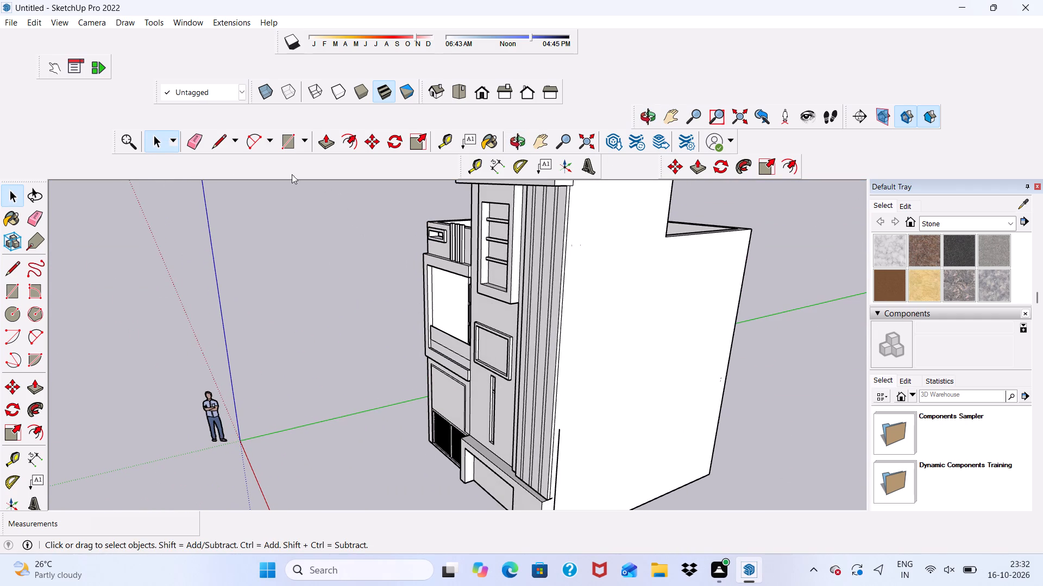
pyautogui.click(197, 145)
pyautogui.scroll(3, 608, 456)
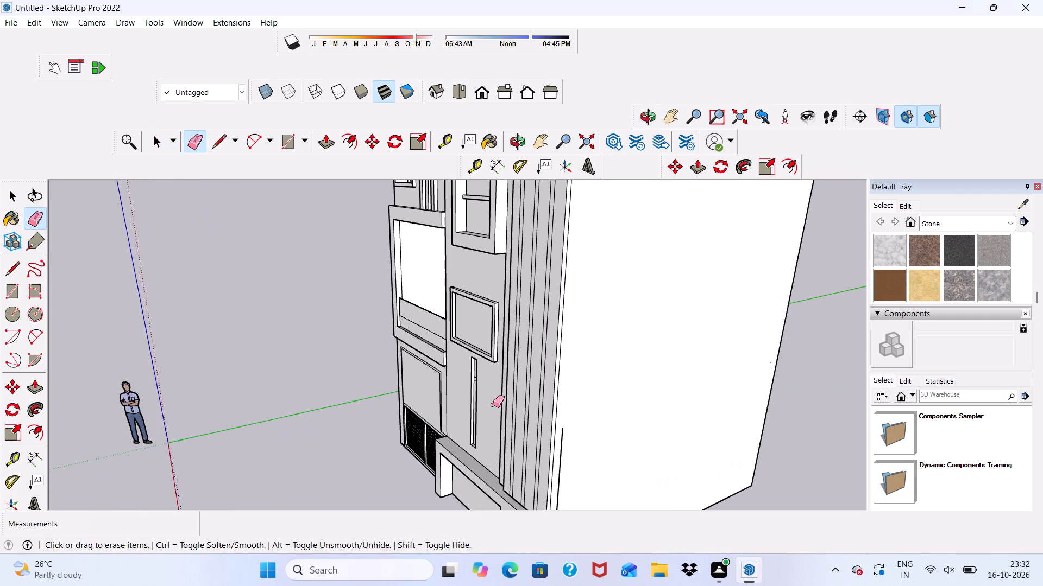
pyautogui.scroll(3, 571, 447)
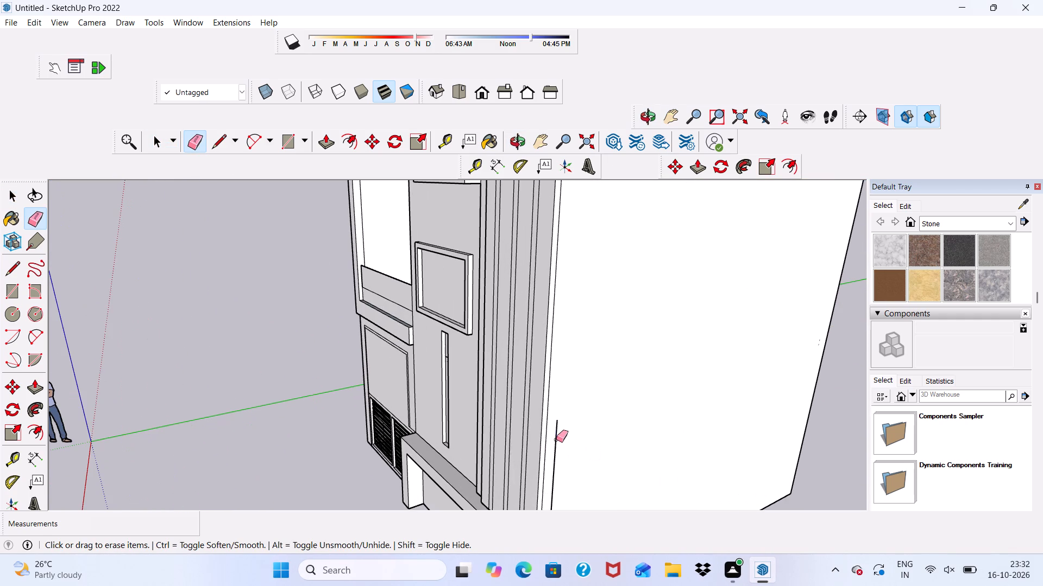
pyautogui.click(556, 439)
pyautogui.scroll(-7, 546, 345)
pyautogui.scroll(11, 575, 454)
pyautogui.moveTo(535, 283); pyautogui.dragTo(533, 294)
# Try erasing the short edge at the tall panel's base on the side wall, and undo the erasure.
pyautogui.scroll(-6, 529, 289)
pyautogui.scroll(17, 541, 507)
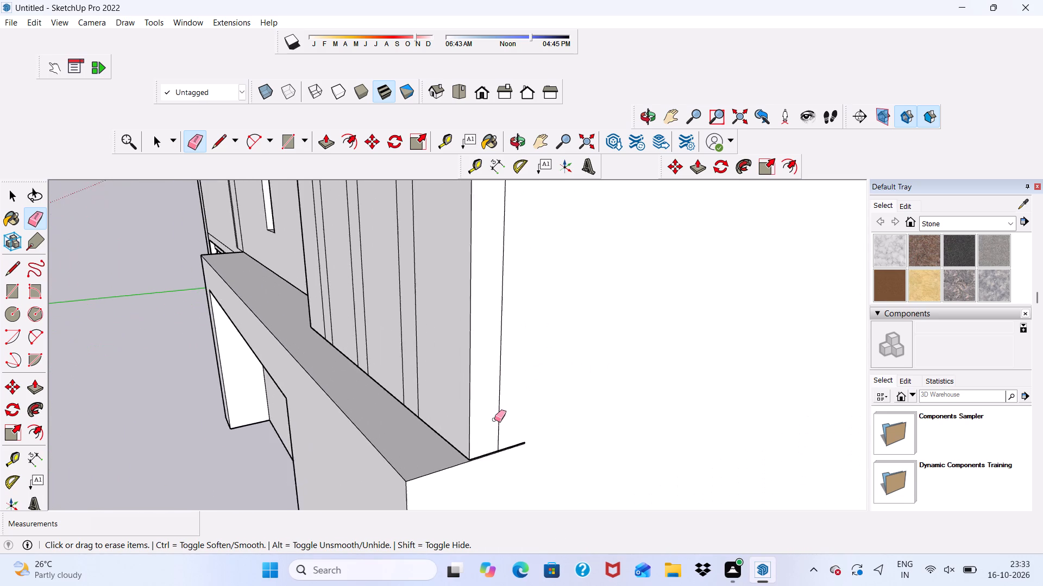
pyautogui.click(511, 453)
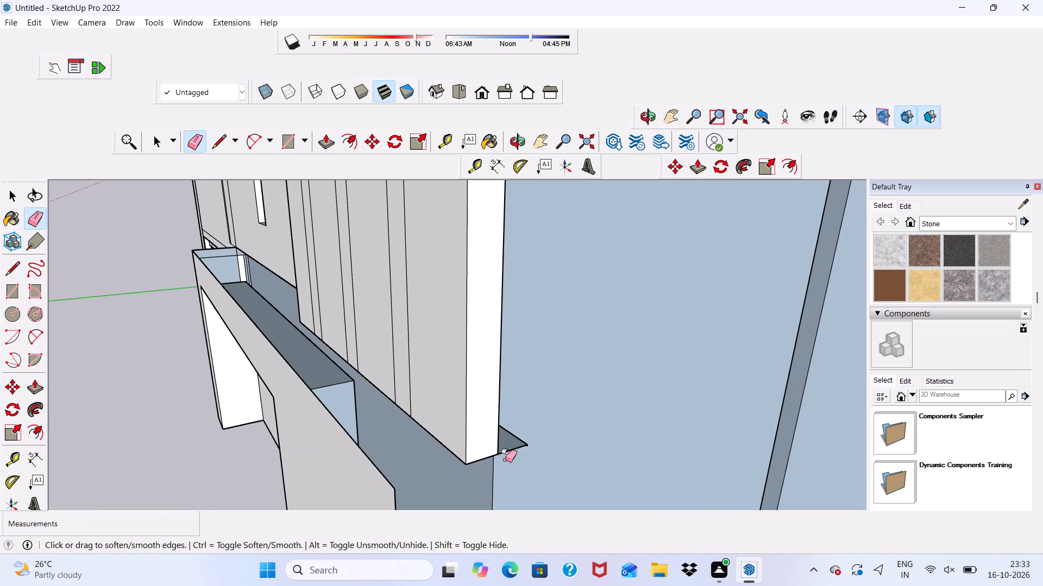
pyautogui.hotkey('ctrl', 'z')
# Examine the junction of the ledge, the tall panel and the side wall from close up and further out.
pyautogui.scroll(-4, 513, 409)
pyautogui.scroll(19, 510, 440)
pyautogui.press('space')
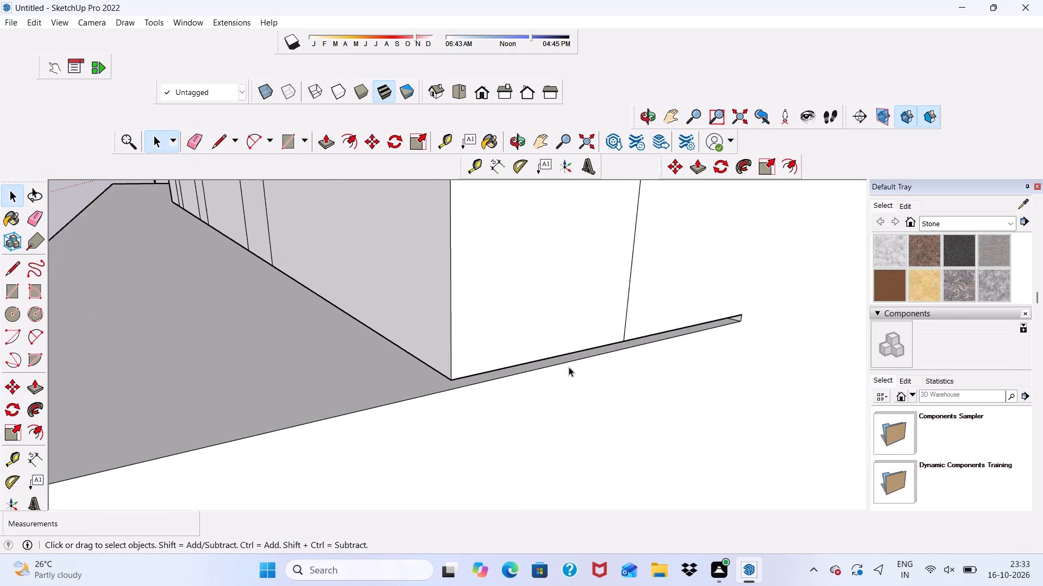
pyautogui.scroll(6, 569, 367)
pyautogui.moveTo(572, 352); pyautogui.dragTo(448, 344, button='middle')
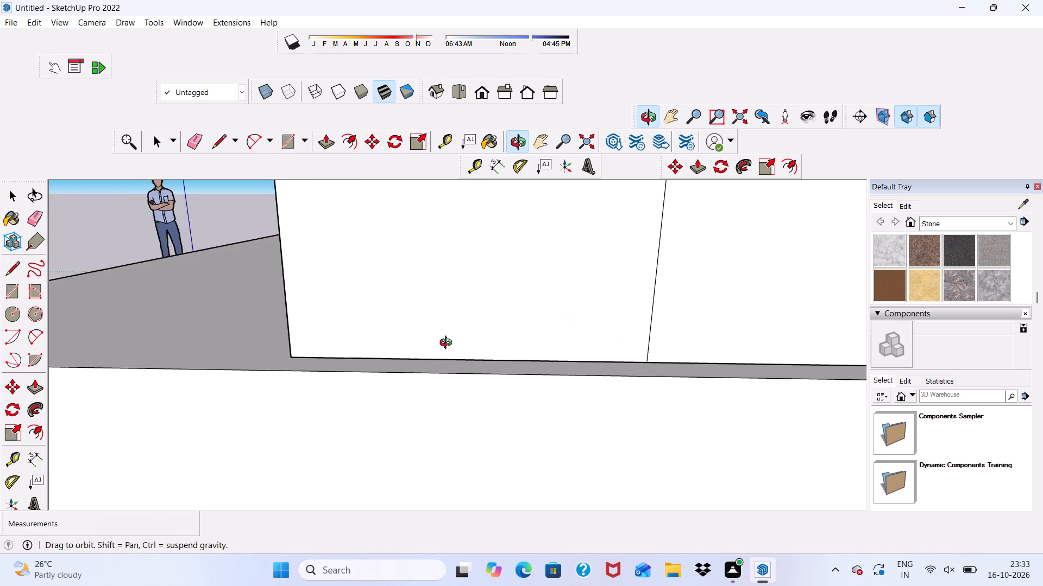
pyautogui.moveTo(448, 344); pyautogui.dragTo(371, 270, button='middle')
pyautogui.scroll(5, 415, 316)
pyautogui.scroll(-4, 415, 316)
pyautogui.moveTo(415, 316); pyautogui.dragTo(561, 443, button='middle')
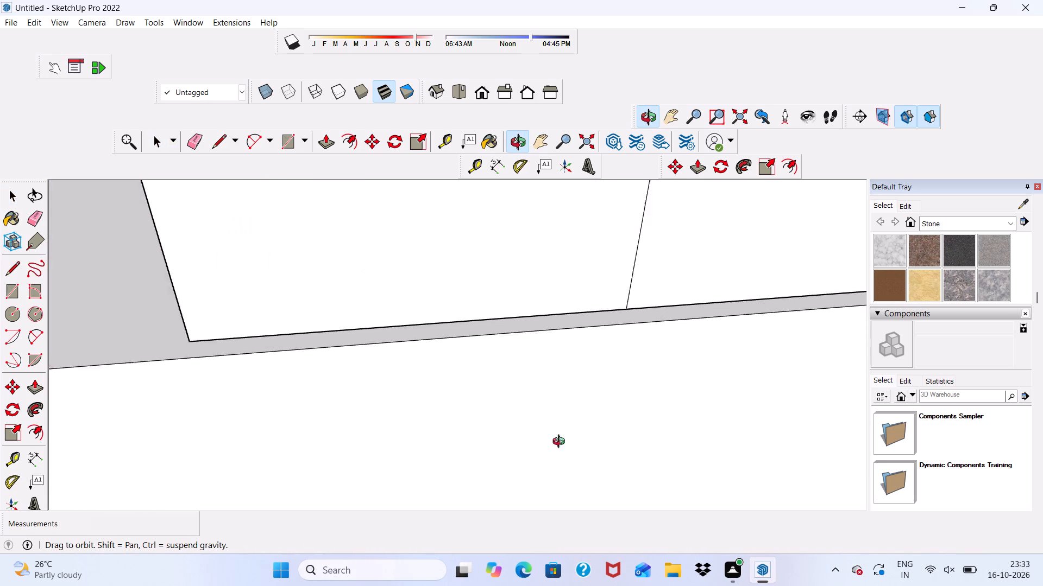
pyautogui.moveTo(561, 443); pyautogui.dragTo(612, 431, button='middle')
pyautogui.scroll(1, 651, 326)
pyautogui.scroll(-6, 546, 251)
pyautogui.scroll(-19, 622, 284)
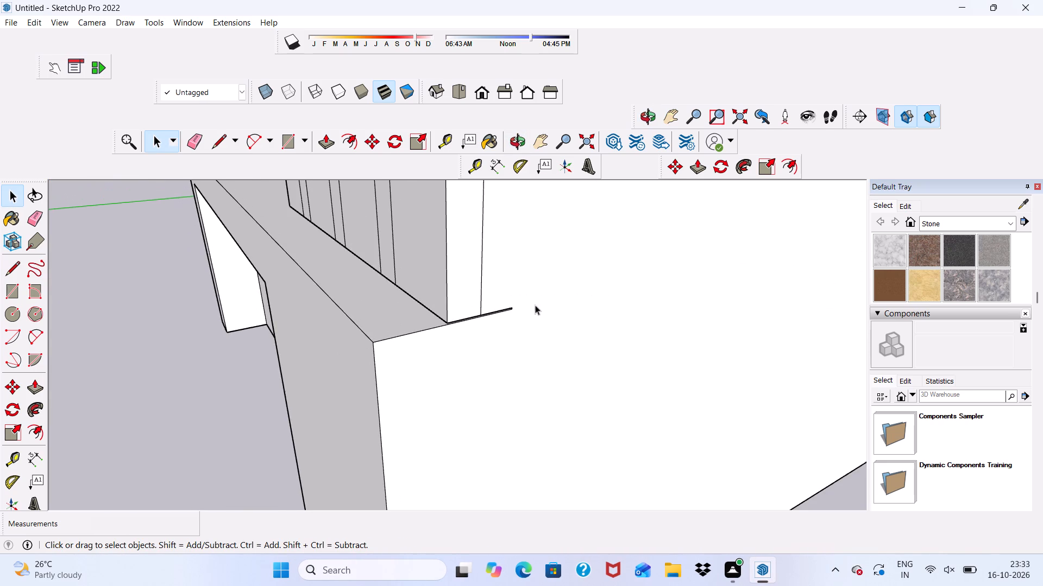
pyautogui.scroll(-6, 388, 289)
pyautogui.scroll(-6, 325, 264)
pyautogui.scroll(-10, 410, 337)
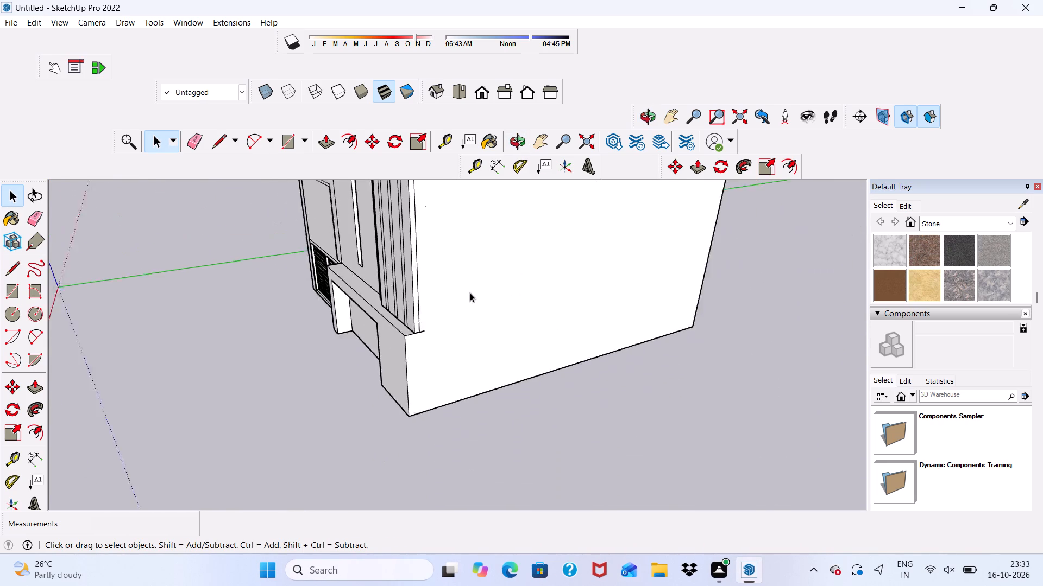
pyautogui.scroll(-7, 470, 292)
# Delete the face filling the framed ground-floor opening above the slatted gates.
pyautogui.scroll(1, 357, 318)
pyautogui.moveTo(357, 318); pyautogui.dragTo(602, 362, button='middle')
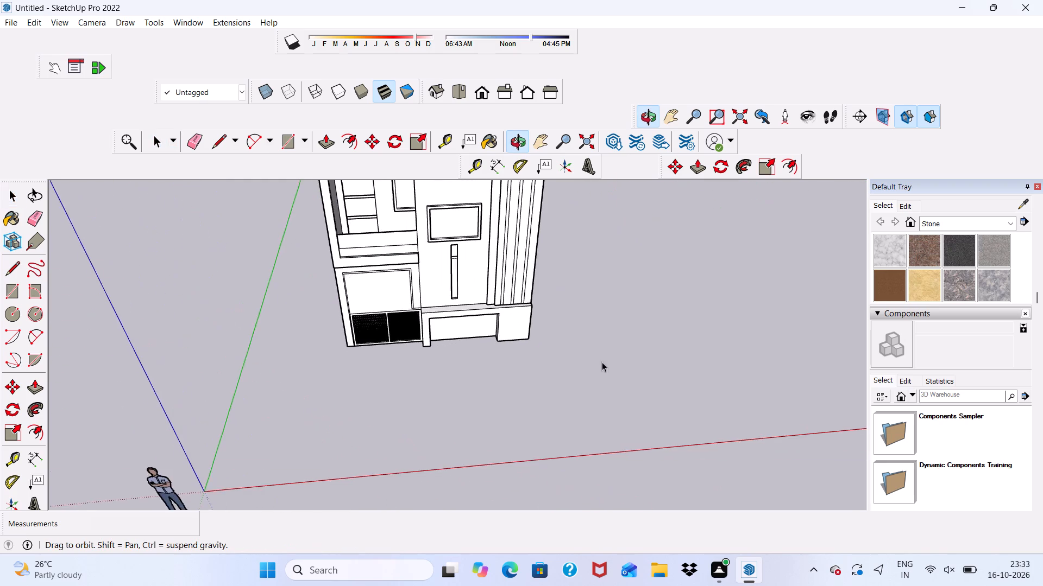
pyautogui.scroll(2, 493, 322)
pyautogui.scroll(-5, 385, 293)
pyautogui.moveTo(426, 383); pyautogui.dragTo(423, 288, button='middle')
pyautogui.scroll(9, 362, 318)
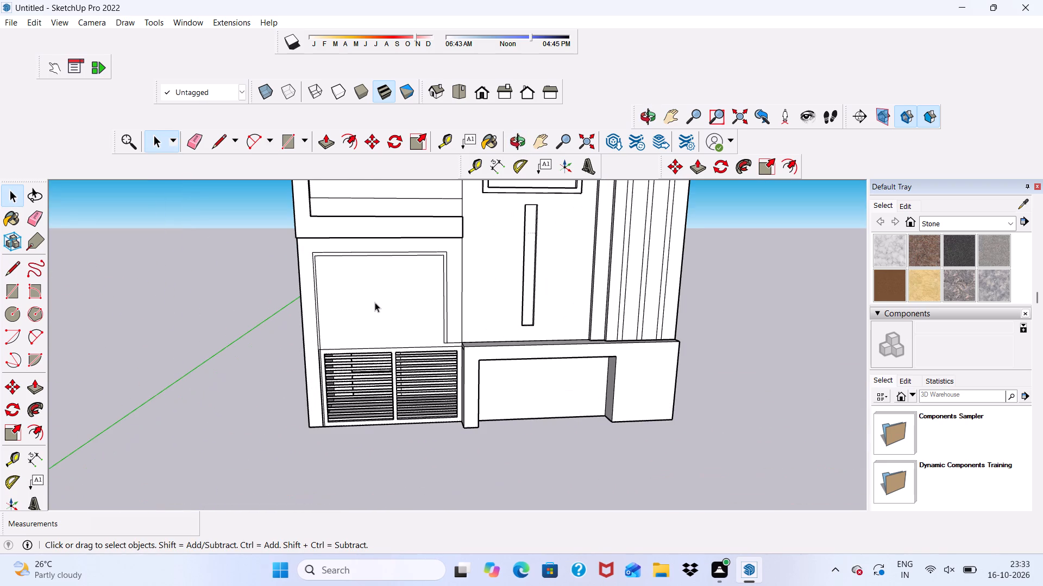
pyautogui.click(375, 302)
pyautogui.press('Delete')
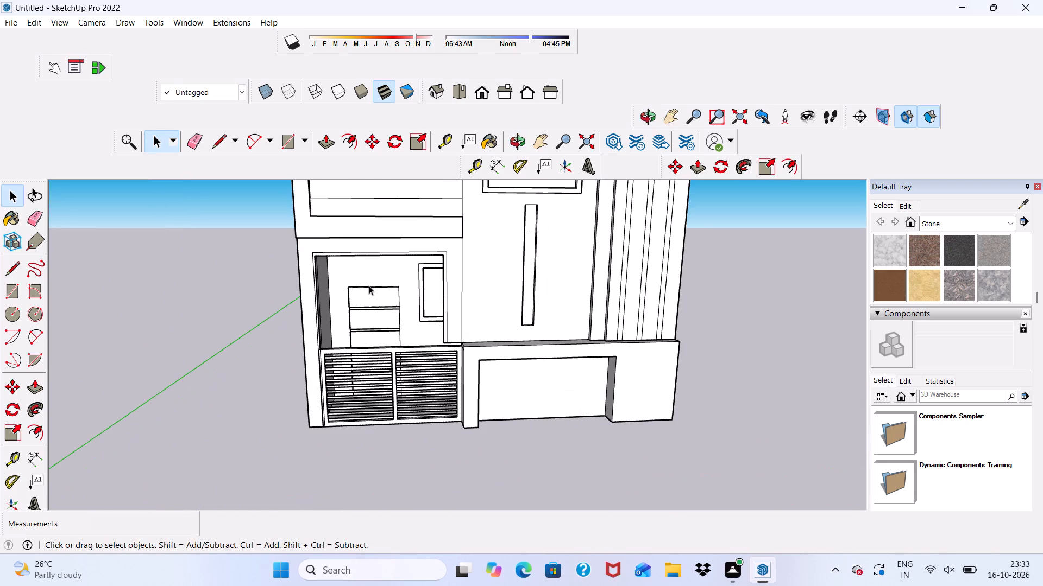
# Push/Pull the end face of the cornice on the lower-roof side outward about 1' 11 15/16".
pyautogui.scroll(-7, 369, 285)
pyautogui.scroll(-7, 560, 470)
pyautogui.scroll(-6, 532, 324)
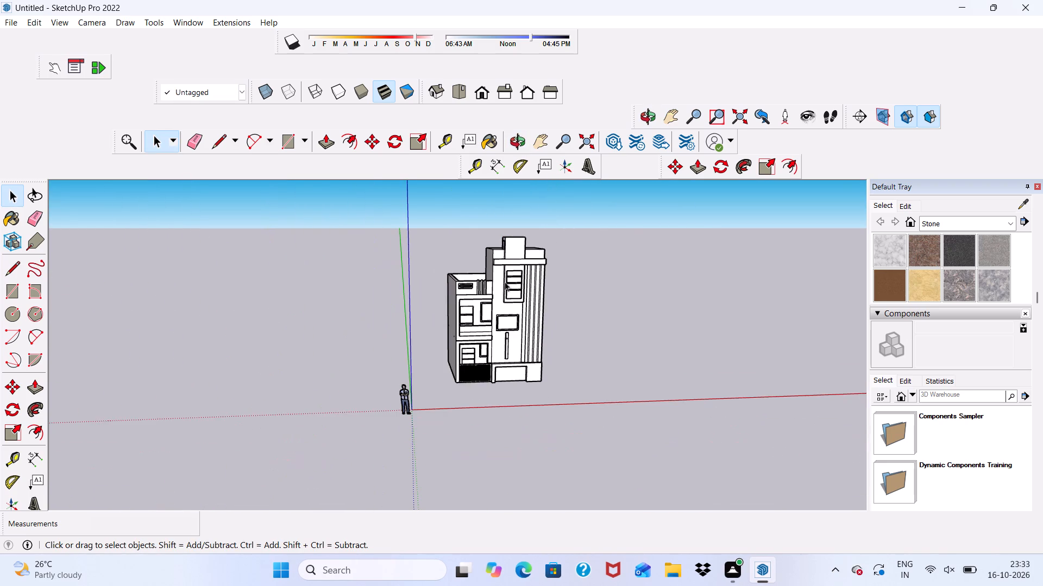
pyautogui.scroll(5, 508, 230)
pyautogui.scroll(-2, 508, 230)
pyautogui.scroll(4, 544, 373)
pyautogui.scroll(-1, 544, 374)
pyautogui.moveTo(543, 377); pyautogui.dragTo(517, 346, button='middle')
pyautogui.scroll(5, 497, 256)
pyautogui.scroll(-3, 492, 246)
pyautogui.moveTo(491, 246); pyautogui.dragTo(705, 314, button='middle')
pyautogui.scroll(4, 321, 228)
pyautogui.scroll(3, 389, 236)
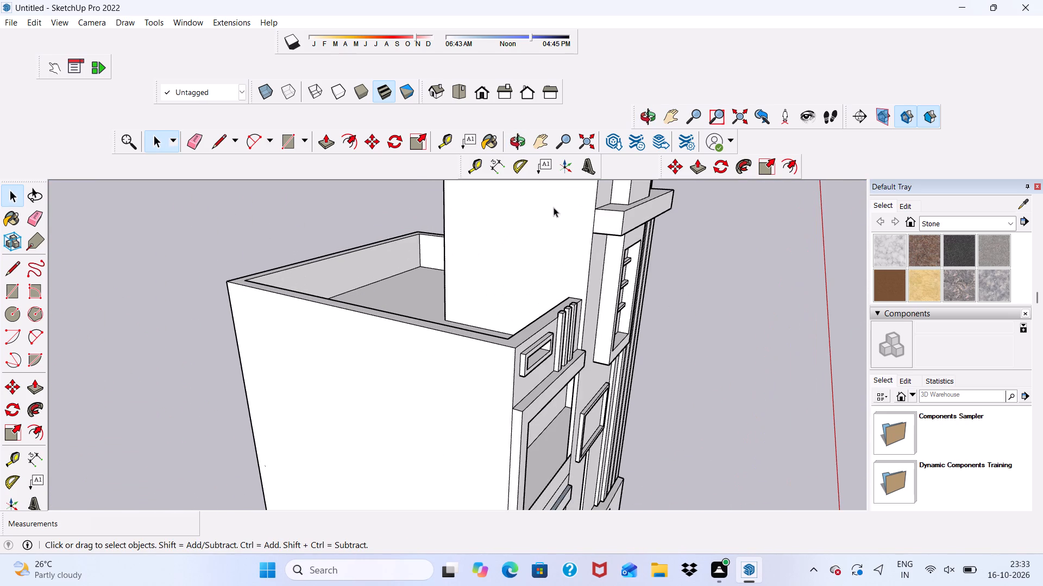
pyautogui.click(292, 147)
pyautogui.scroll(3, 604, 148)
pyautogui.scroll(3, 621, 212)
pyautogui.press('space')
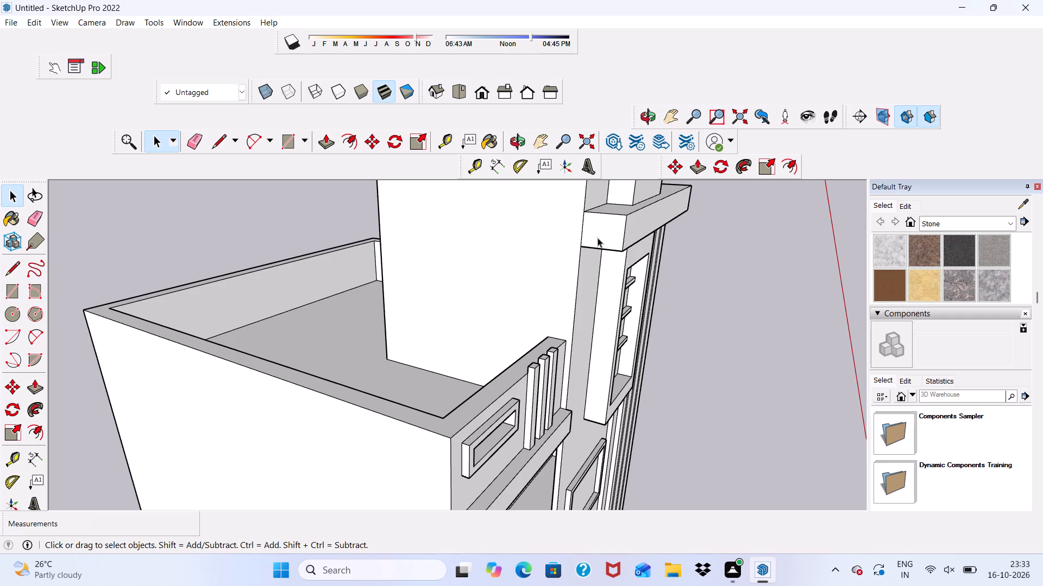
pyautogui.click(598, 238)
pyautogui.click(317, 142)
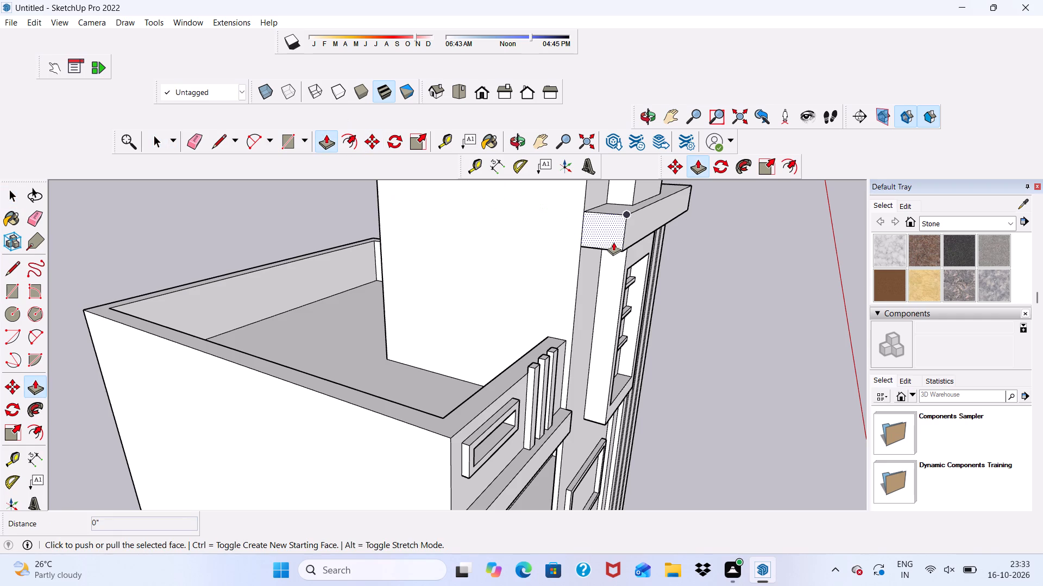
pyautogui.click(602, 226)
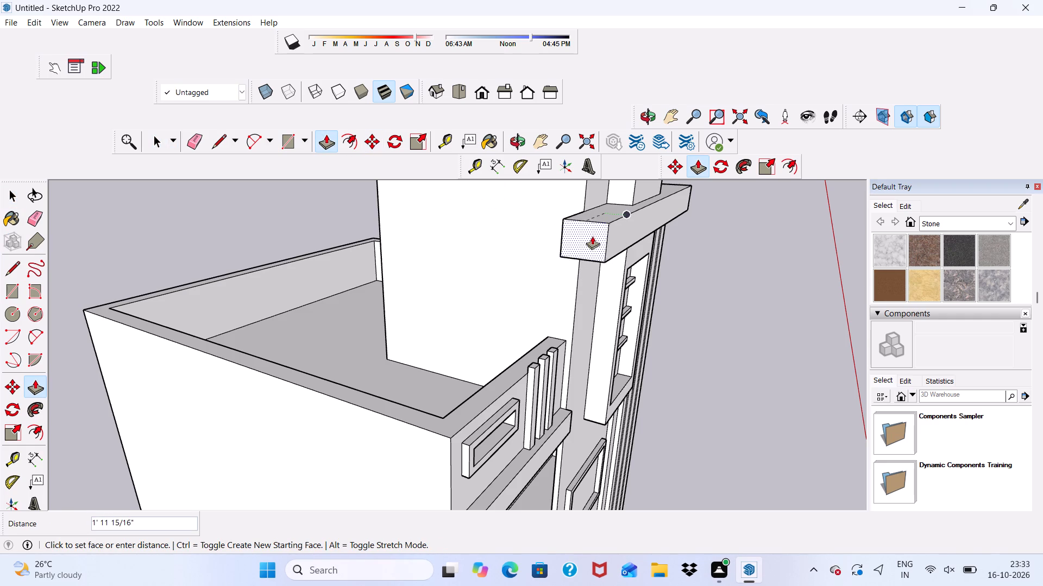
pyautogui.click(593, 235)
# Push/Pull the rear face of the cornice extension about 9' 5 3/16" back along the upper block's side wall.
pyautogui.moveTo(592, 235); pyautogui.dragTo(815, 254, button='middle')
pyautogui.scroll(2, 518, 203)
pyautogui.press('space')
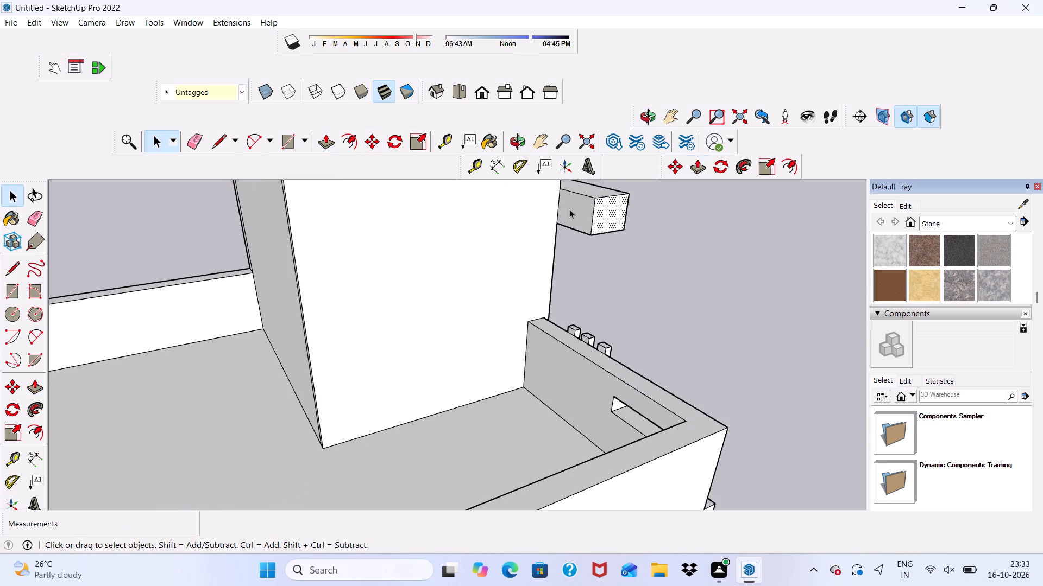
pyautogui.click(571, 209)
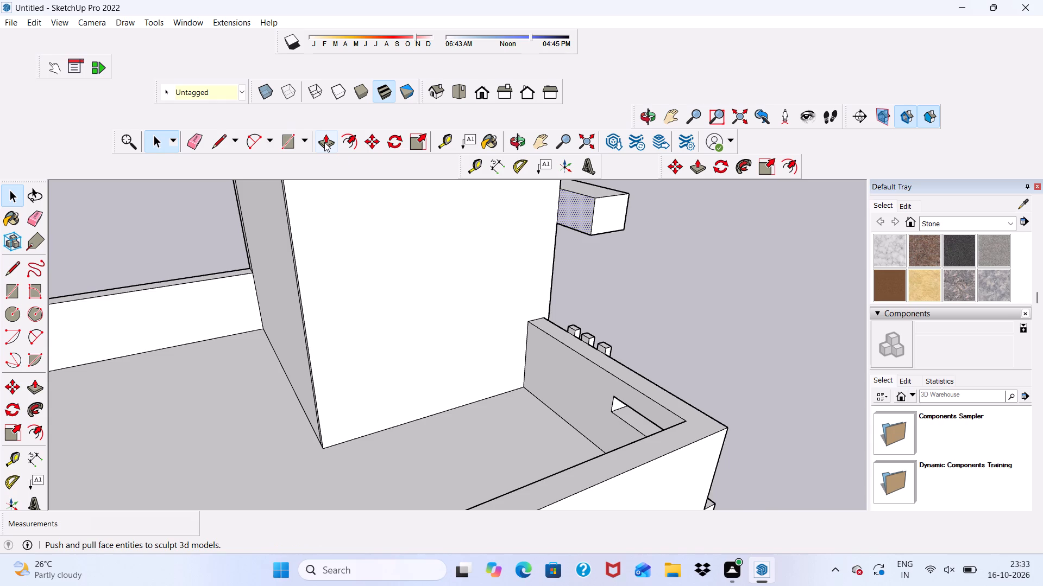
pyautogui.click(324, 142)
pyautogui.click(582, 207)
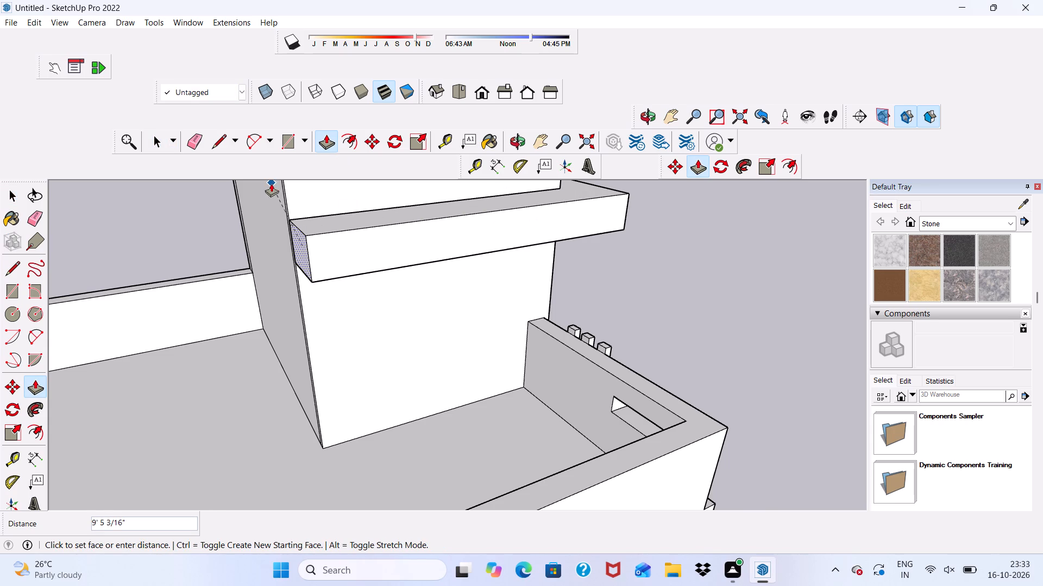
pyautogui.click(271, 183)
# Examine the extended cornice, the rooftop block and the front facade from several angles.
pyautogui.scroll(-5, 319, 215)
pyautogui.moveTo(406, 265); pyautogui.dragTo(83, 213, button='middle')
pyautogui.scroll(-5, 318, 216)
pyautogui.moveTo(422, 264); pyautogui.dragTo(411, 249, button='middle')
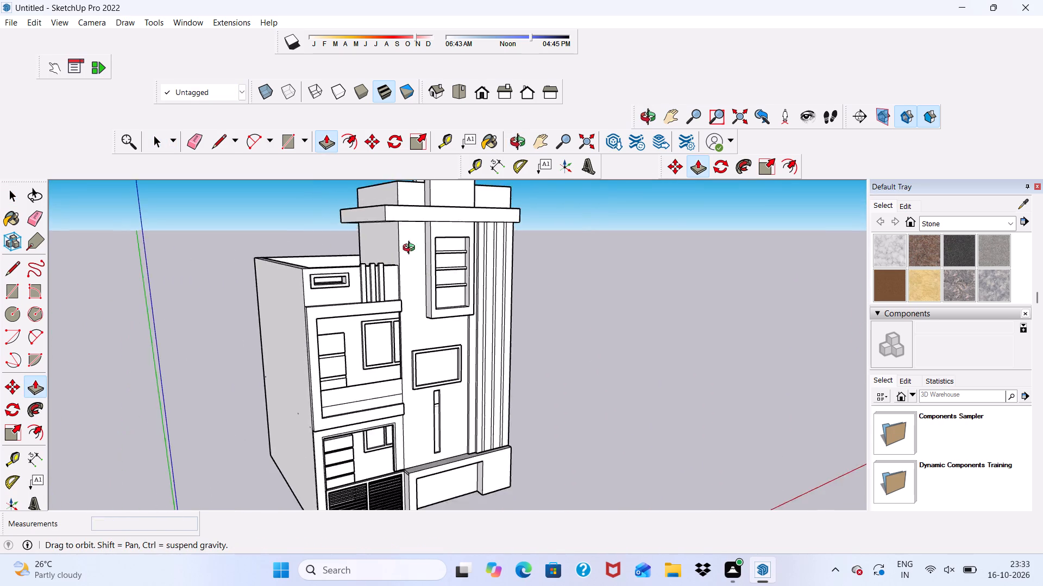
pyautogui.moveTo(411, 249); pyautogui.dragTo(235, 193, button='middle')
pyautogui.press('space')
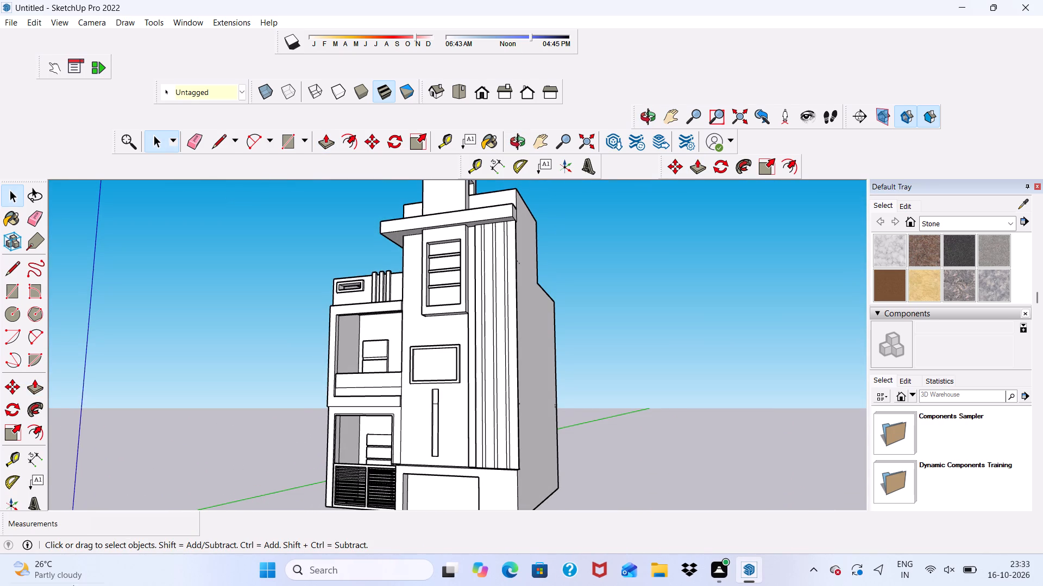
pyautogui.click(191, 141)
pyautogui.scroll(-1, 267, 208)
pyautogui.scroll(9, 400, 244)
pyautogui.scroll(1, 121, 125)
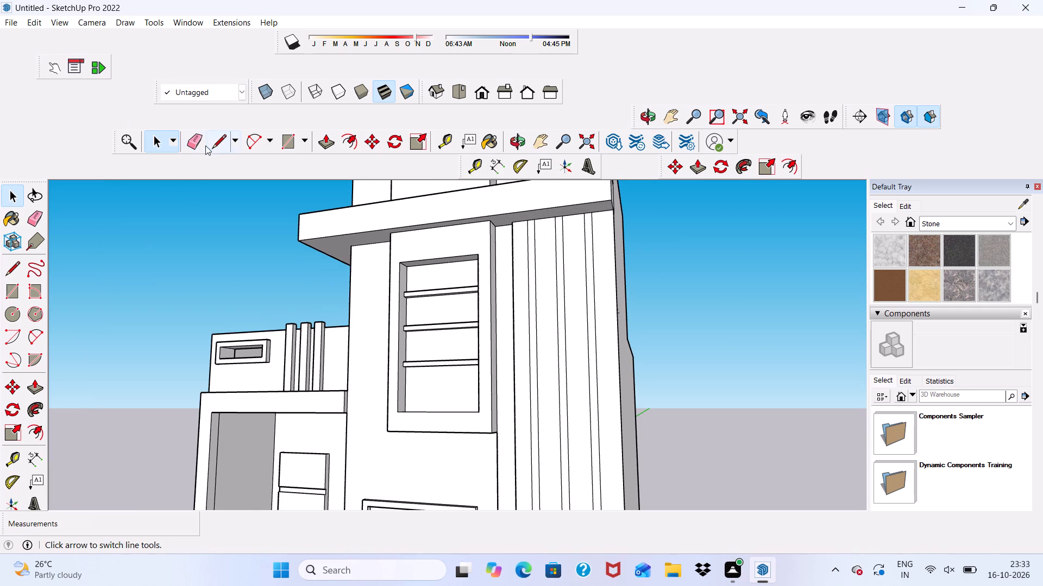
pyautogui.click(196, 142)
pyautogui.scroll(1, 249, 174)
pyautogui.moveTo(292, 225); pyautogui.dragTo(449, 187, button='middle')
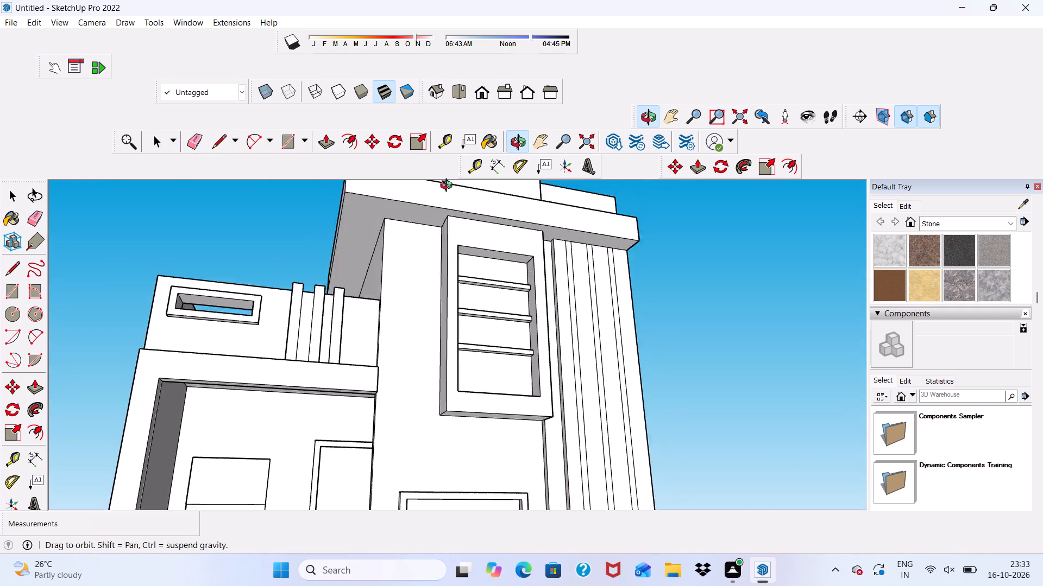
pyautogui.moveTo(449, 187); pyautogui.dragTo(478, 192, button='middle')
pyautogui.scroll(4, 374, 202)
pyautogui.scroll(-1, 357, 208)
pyautogui.scroll(5, 360, 247)
pyautogui.scroll(-4, 360, 244)
pyautogui.moveTo(360, 246); pyautogui.dragTo(169, 393, button='middle')
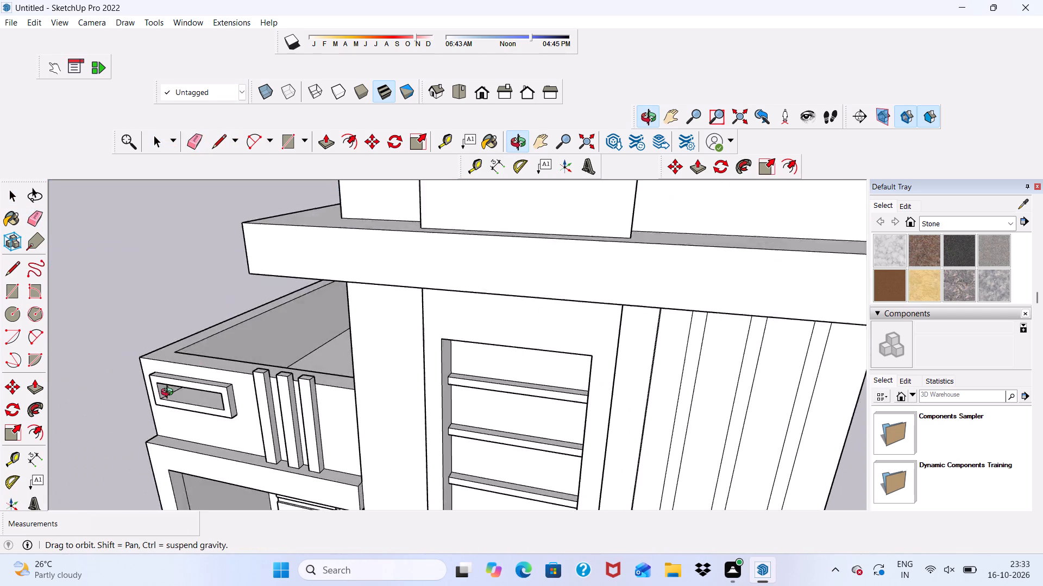
pyautogui.moveTo(169, 393); pyautogui.dragTo(164, 399, button='middle')
pyautogui.scroll(-5, 398, 235)
pyautogui.scroll(-1, 547, 313)
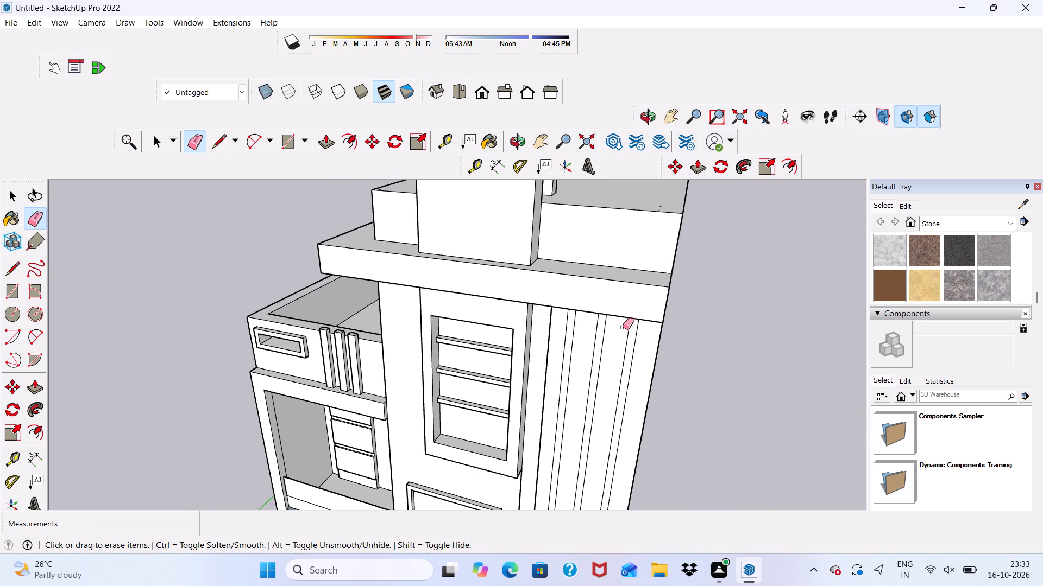
pyautogui.press('space')
pyautogui.scroll(-8, 609, 313)
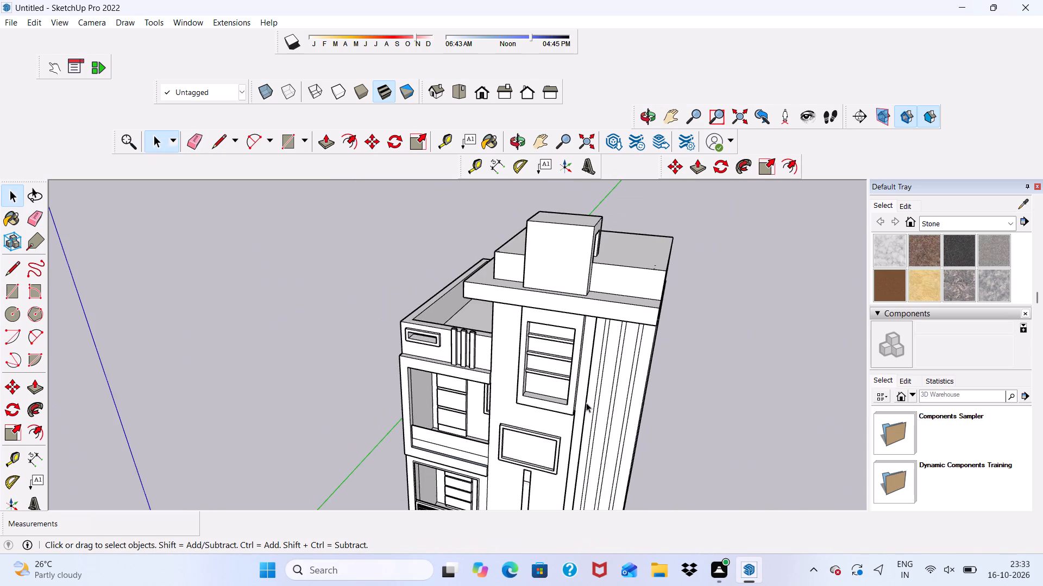
pyautogui.moveTo(586, 403); pyautogui.dragTo(623, 333, button='middle')
pyautogui.scroll(2, 591, 336)
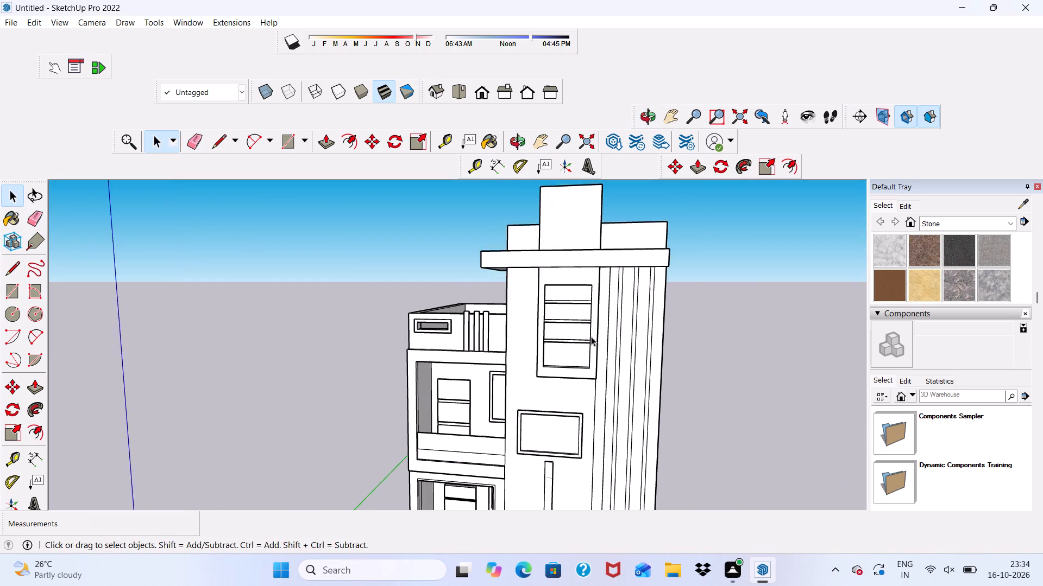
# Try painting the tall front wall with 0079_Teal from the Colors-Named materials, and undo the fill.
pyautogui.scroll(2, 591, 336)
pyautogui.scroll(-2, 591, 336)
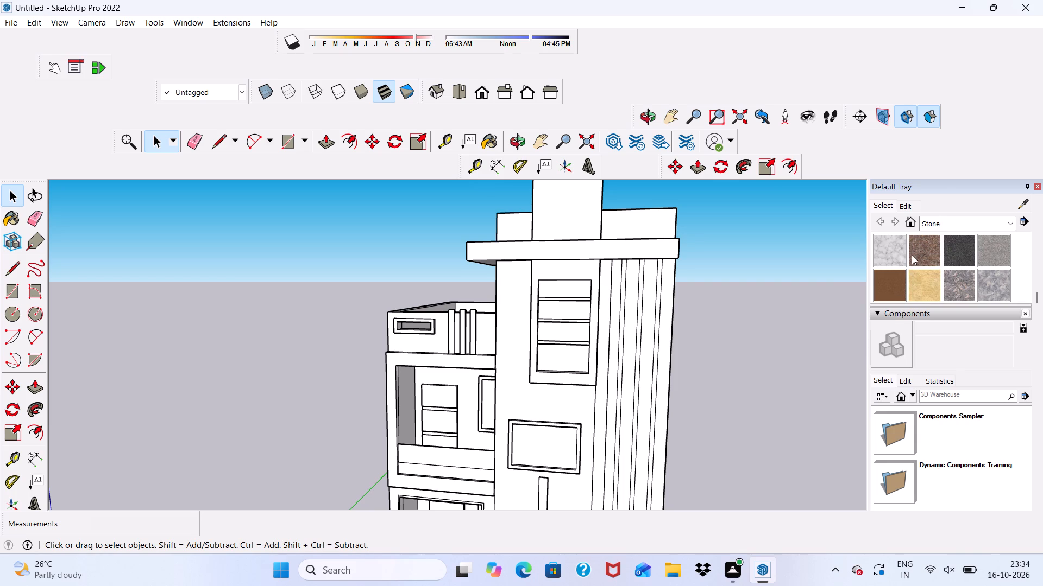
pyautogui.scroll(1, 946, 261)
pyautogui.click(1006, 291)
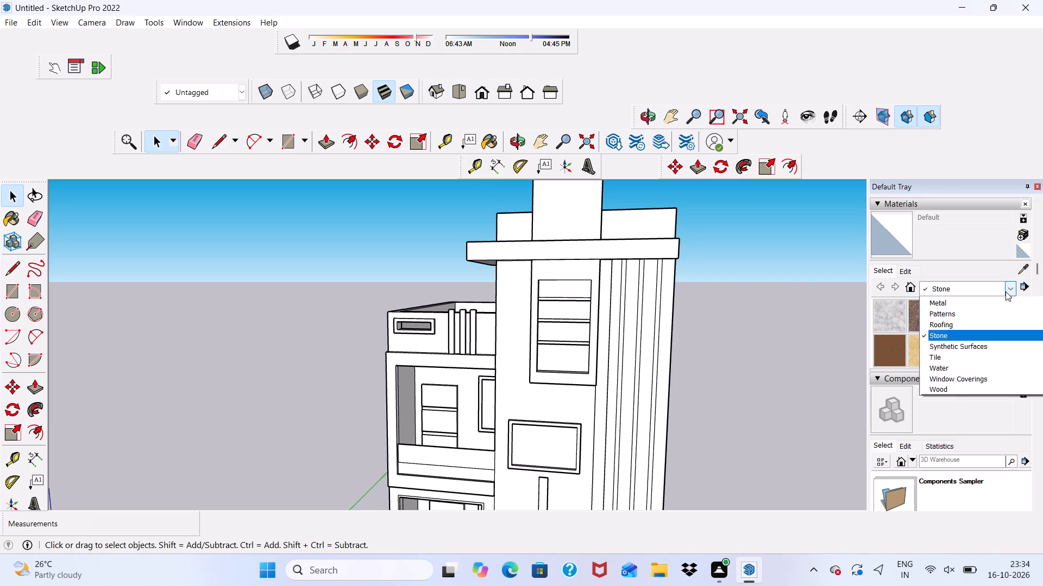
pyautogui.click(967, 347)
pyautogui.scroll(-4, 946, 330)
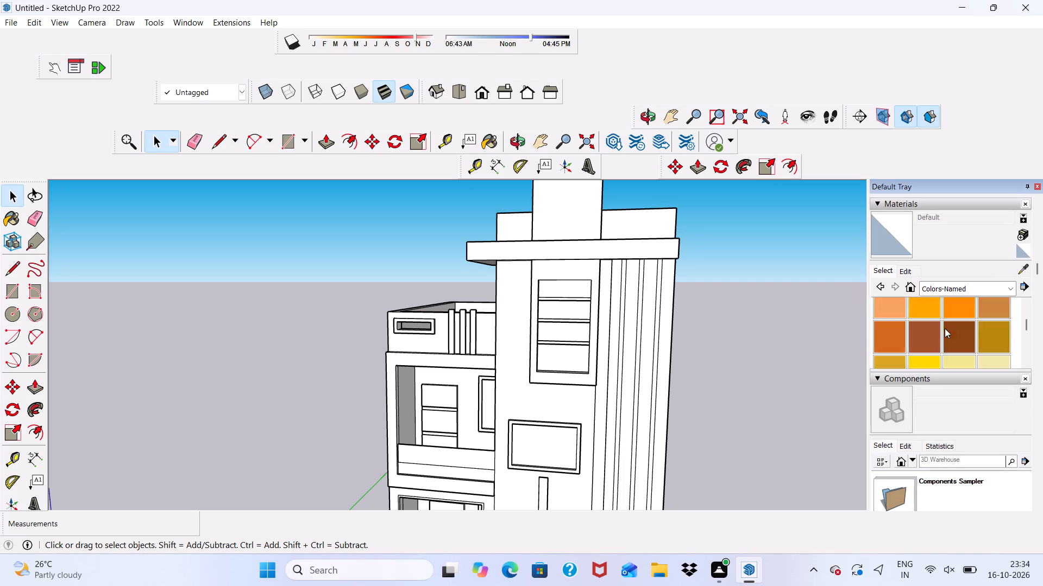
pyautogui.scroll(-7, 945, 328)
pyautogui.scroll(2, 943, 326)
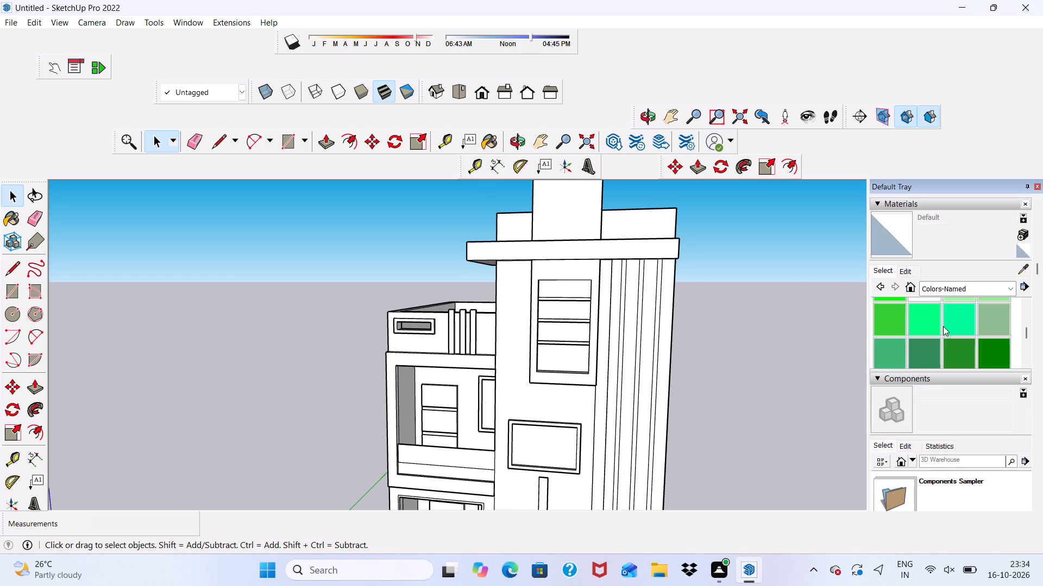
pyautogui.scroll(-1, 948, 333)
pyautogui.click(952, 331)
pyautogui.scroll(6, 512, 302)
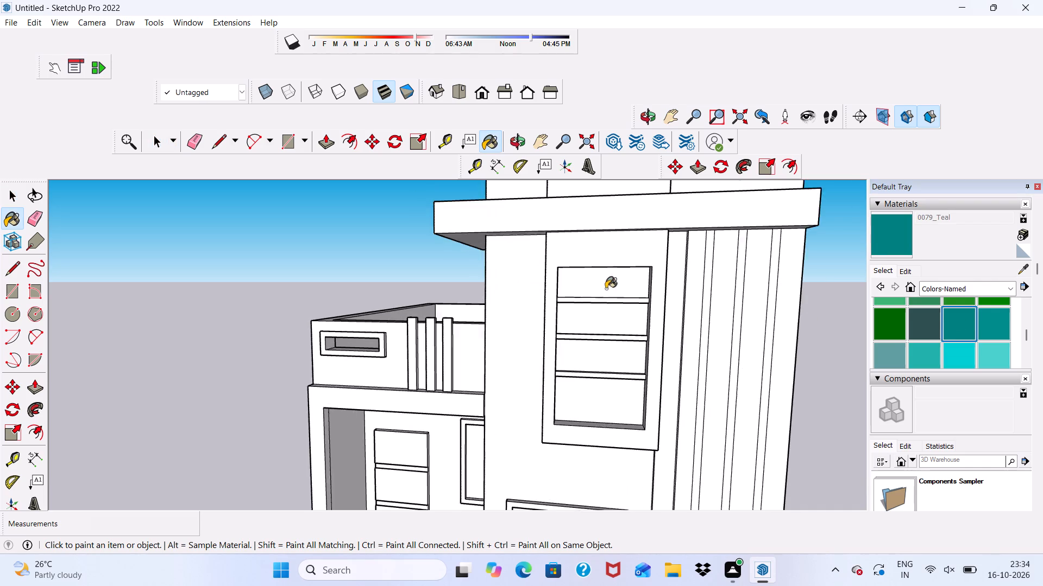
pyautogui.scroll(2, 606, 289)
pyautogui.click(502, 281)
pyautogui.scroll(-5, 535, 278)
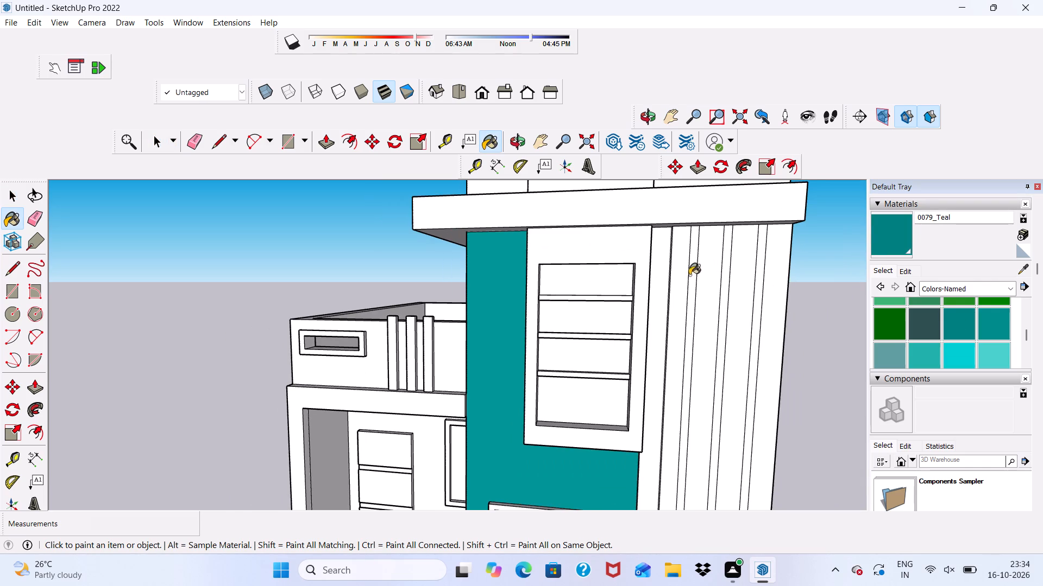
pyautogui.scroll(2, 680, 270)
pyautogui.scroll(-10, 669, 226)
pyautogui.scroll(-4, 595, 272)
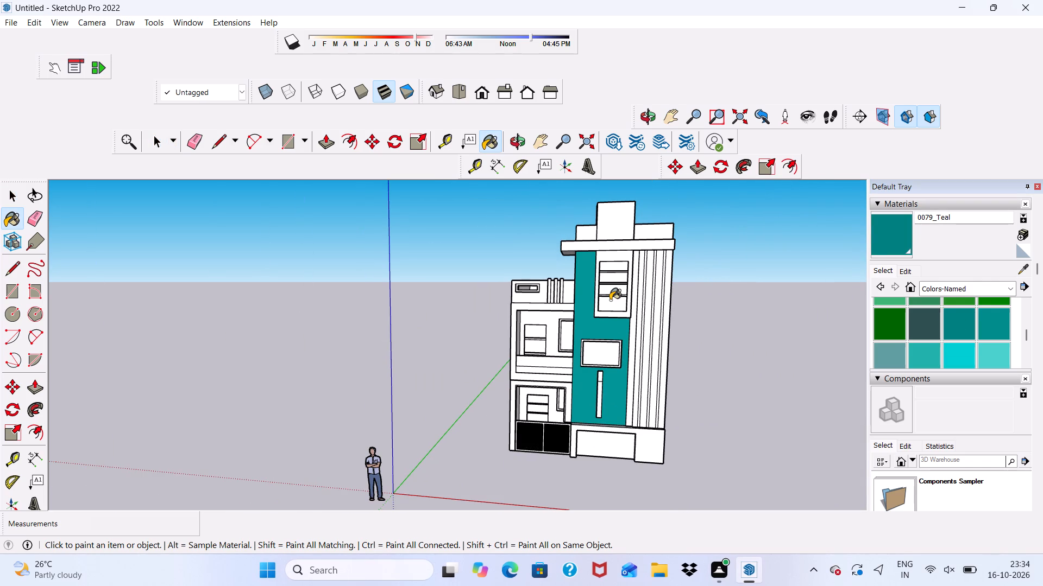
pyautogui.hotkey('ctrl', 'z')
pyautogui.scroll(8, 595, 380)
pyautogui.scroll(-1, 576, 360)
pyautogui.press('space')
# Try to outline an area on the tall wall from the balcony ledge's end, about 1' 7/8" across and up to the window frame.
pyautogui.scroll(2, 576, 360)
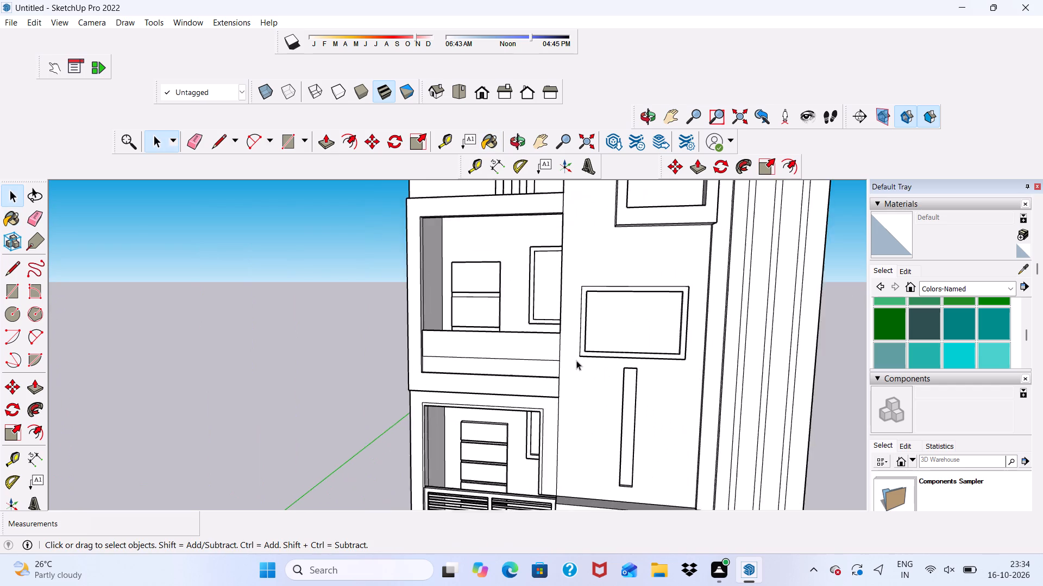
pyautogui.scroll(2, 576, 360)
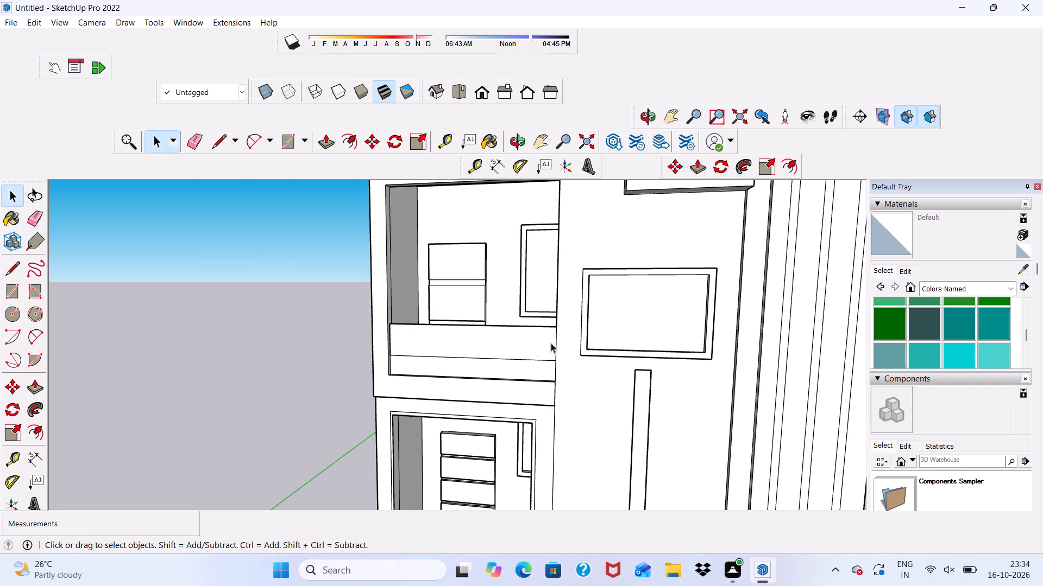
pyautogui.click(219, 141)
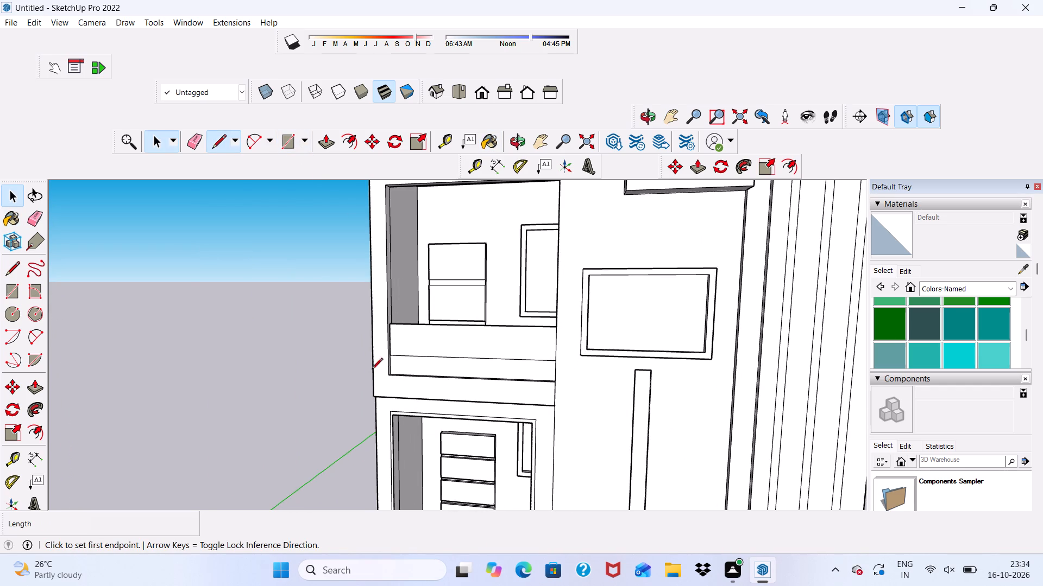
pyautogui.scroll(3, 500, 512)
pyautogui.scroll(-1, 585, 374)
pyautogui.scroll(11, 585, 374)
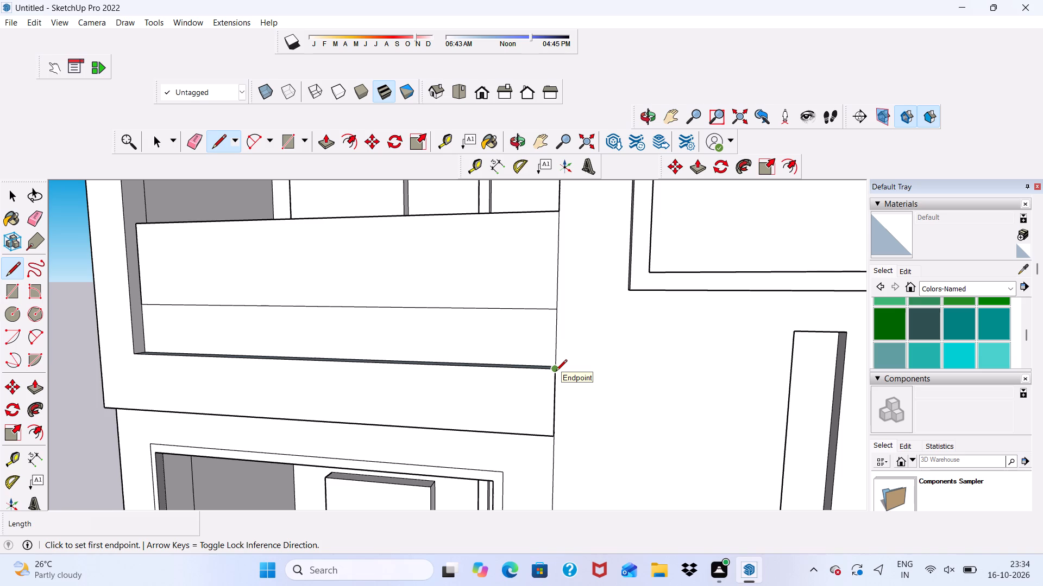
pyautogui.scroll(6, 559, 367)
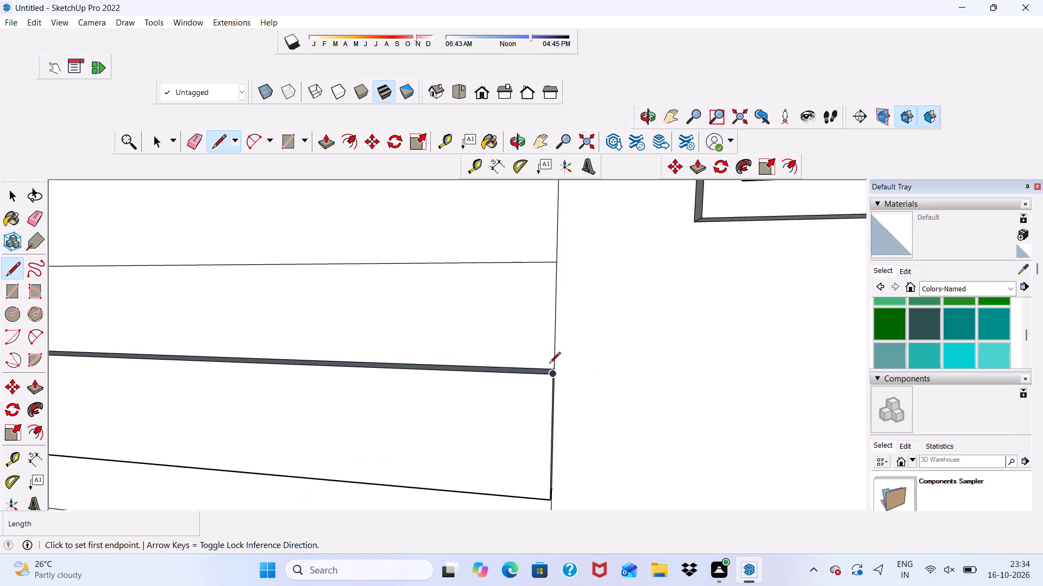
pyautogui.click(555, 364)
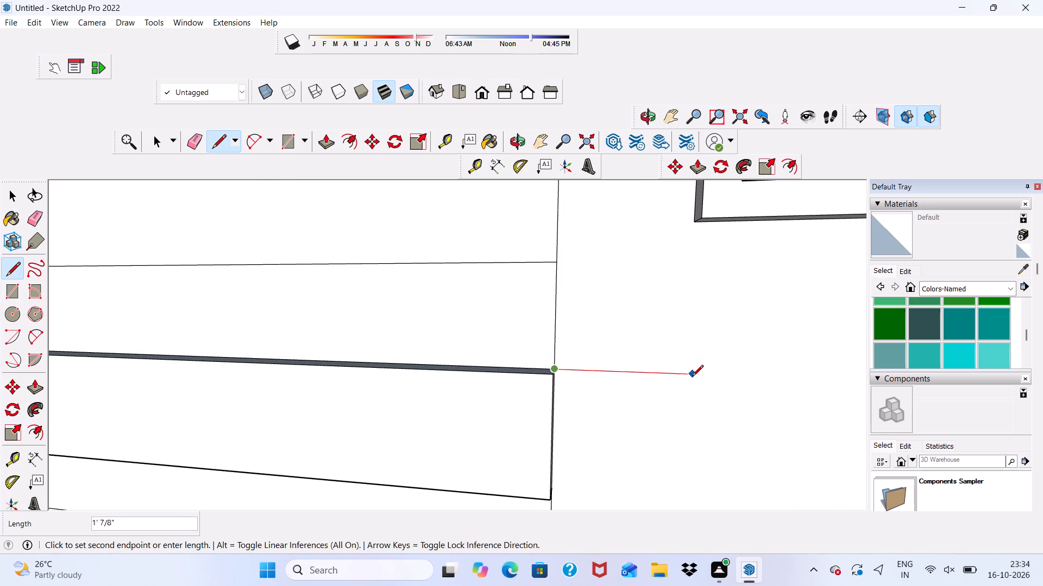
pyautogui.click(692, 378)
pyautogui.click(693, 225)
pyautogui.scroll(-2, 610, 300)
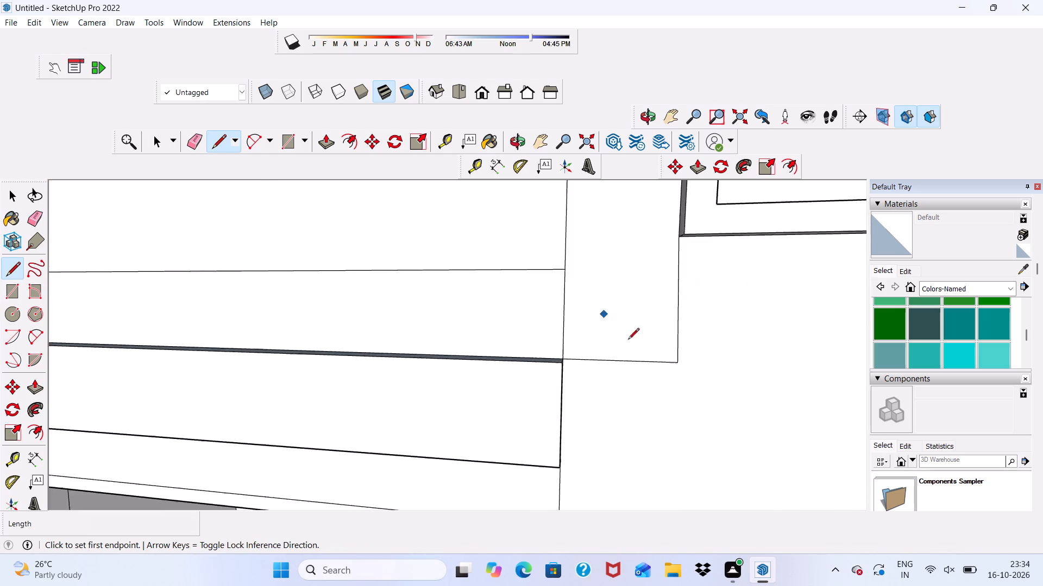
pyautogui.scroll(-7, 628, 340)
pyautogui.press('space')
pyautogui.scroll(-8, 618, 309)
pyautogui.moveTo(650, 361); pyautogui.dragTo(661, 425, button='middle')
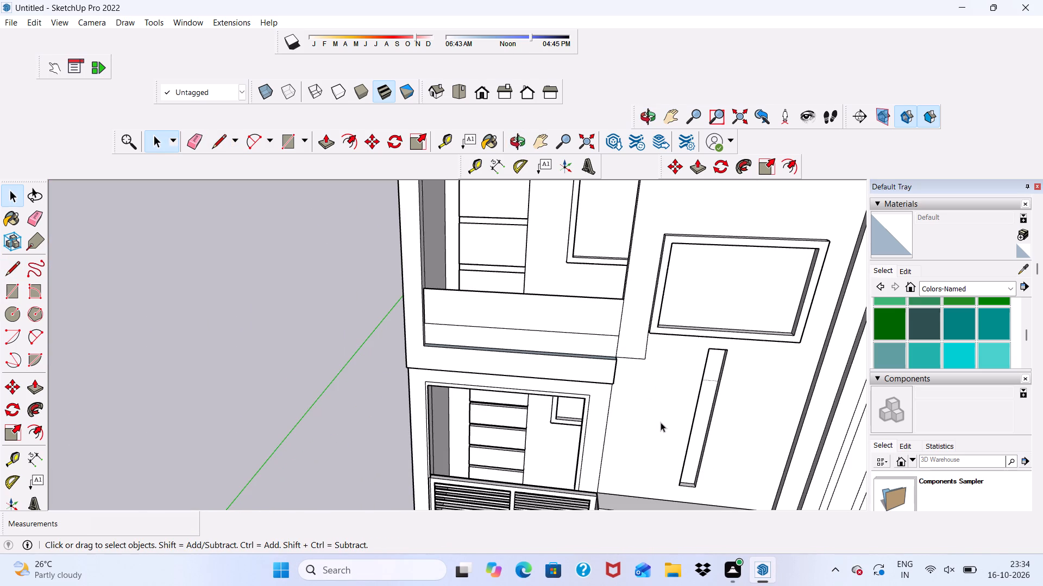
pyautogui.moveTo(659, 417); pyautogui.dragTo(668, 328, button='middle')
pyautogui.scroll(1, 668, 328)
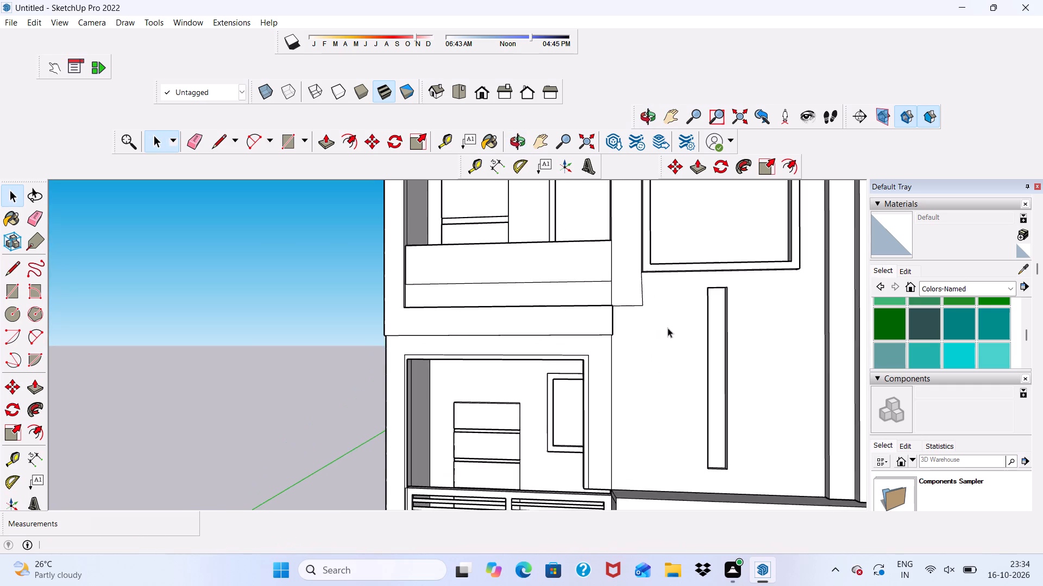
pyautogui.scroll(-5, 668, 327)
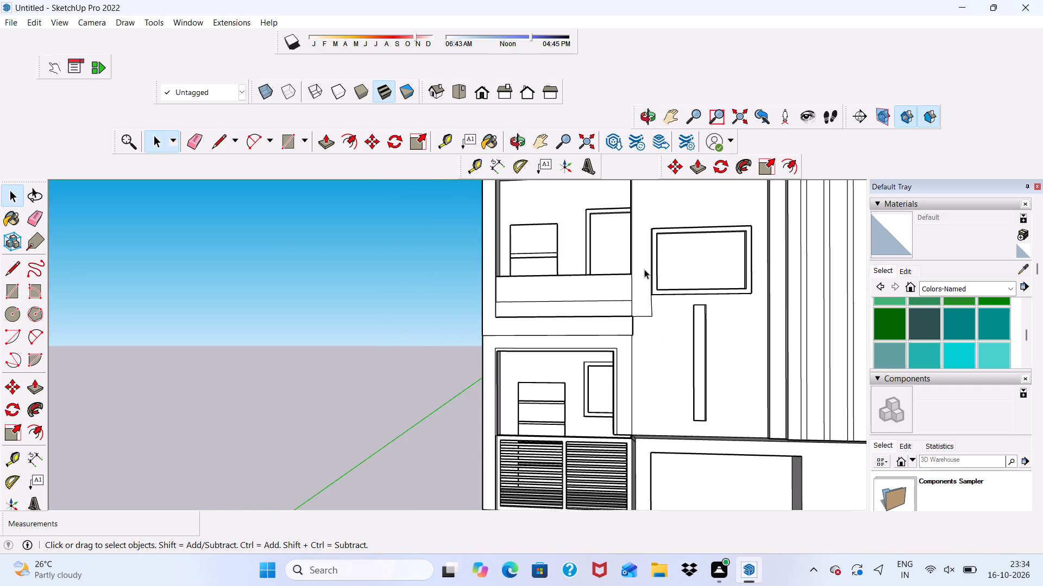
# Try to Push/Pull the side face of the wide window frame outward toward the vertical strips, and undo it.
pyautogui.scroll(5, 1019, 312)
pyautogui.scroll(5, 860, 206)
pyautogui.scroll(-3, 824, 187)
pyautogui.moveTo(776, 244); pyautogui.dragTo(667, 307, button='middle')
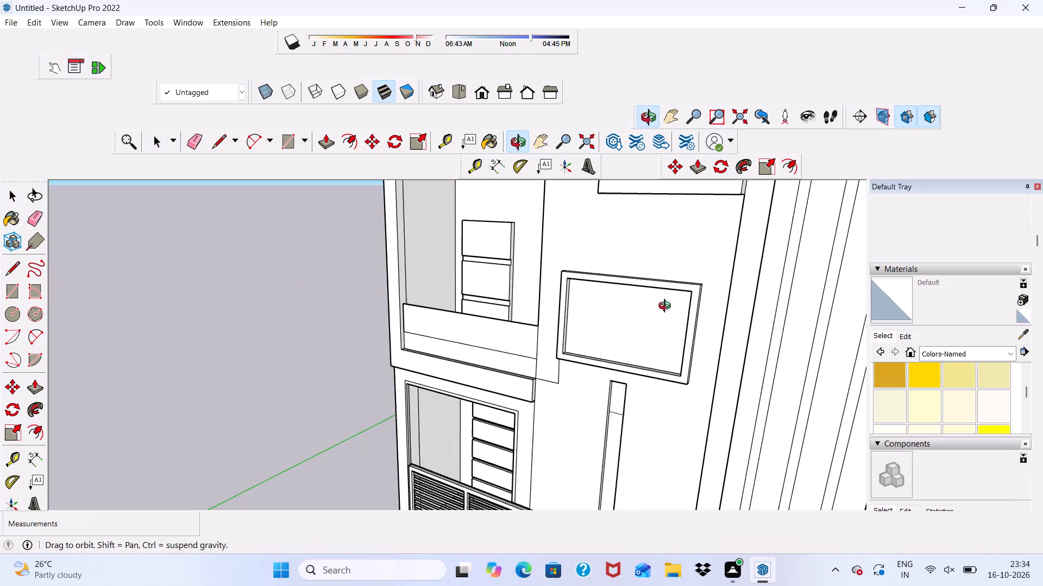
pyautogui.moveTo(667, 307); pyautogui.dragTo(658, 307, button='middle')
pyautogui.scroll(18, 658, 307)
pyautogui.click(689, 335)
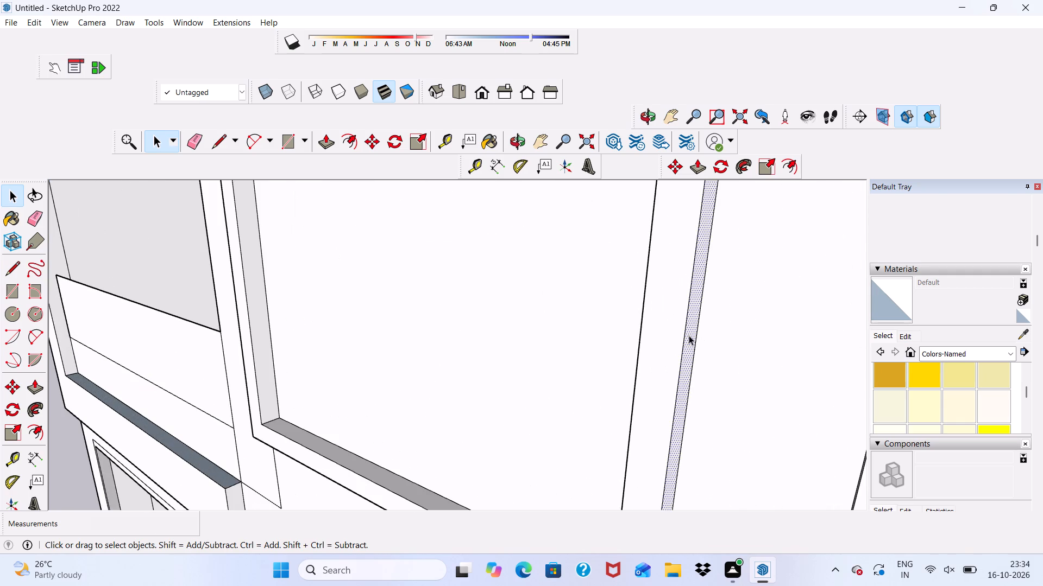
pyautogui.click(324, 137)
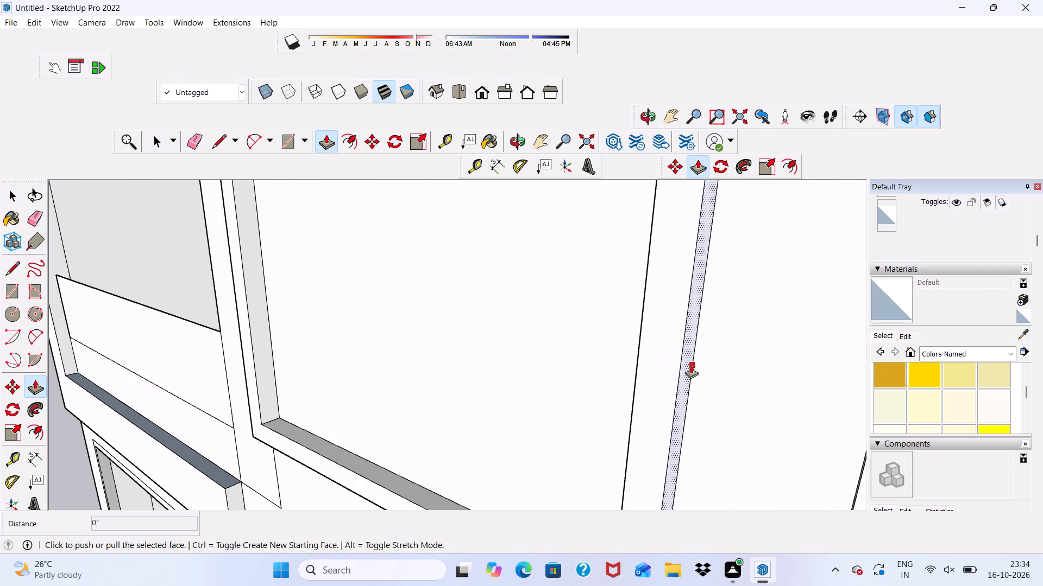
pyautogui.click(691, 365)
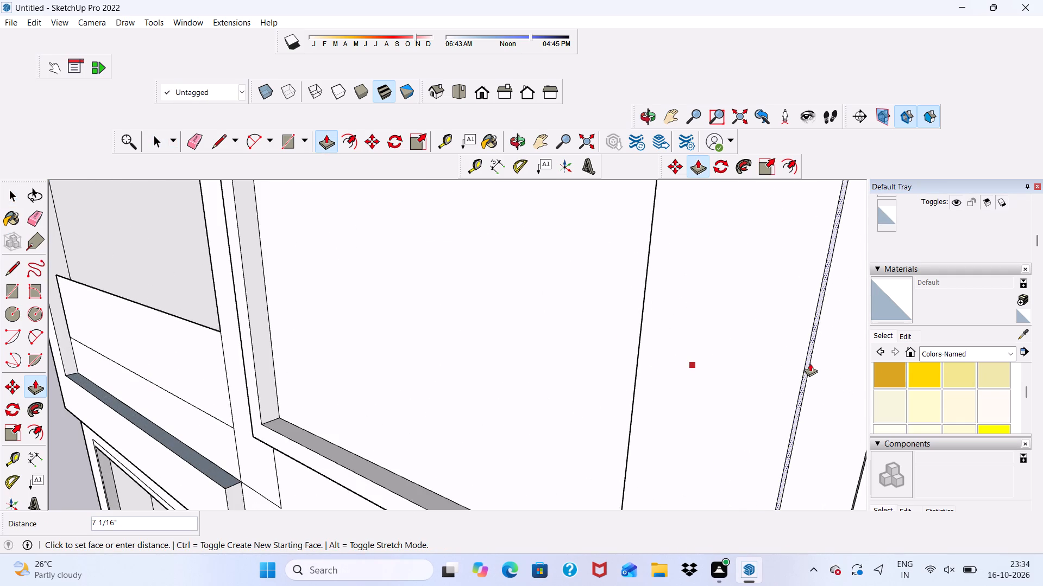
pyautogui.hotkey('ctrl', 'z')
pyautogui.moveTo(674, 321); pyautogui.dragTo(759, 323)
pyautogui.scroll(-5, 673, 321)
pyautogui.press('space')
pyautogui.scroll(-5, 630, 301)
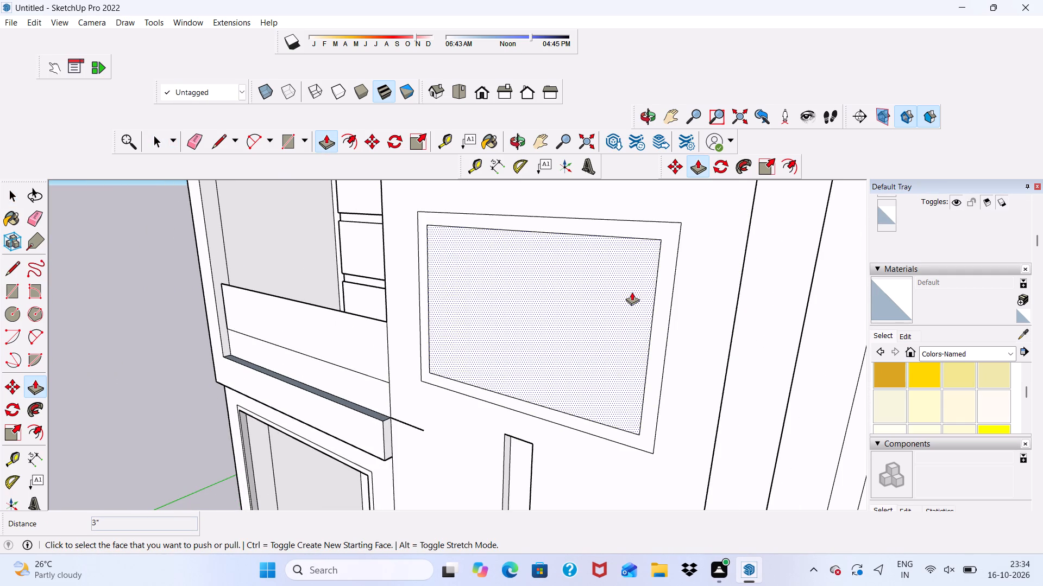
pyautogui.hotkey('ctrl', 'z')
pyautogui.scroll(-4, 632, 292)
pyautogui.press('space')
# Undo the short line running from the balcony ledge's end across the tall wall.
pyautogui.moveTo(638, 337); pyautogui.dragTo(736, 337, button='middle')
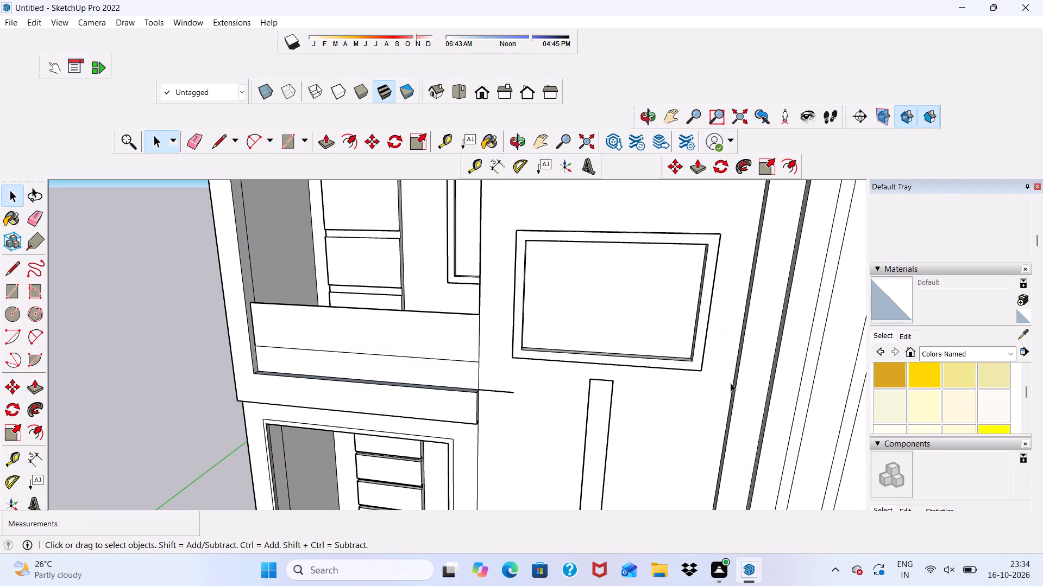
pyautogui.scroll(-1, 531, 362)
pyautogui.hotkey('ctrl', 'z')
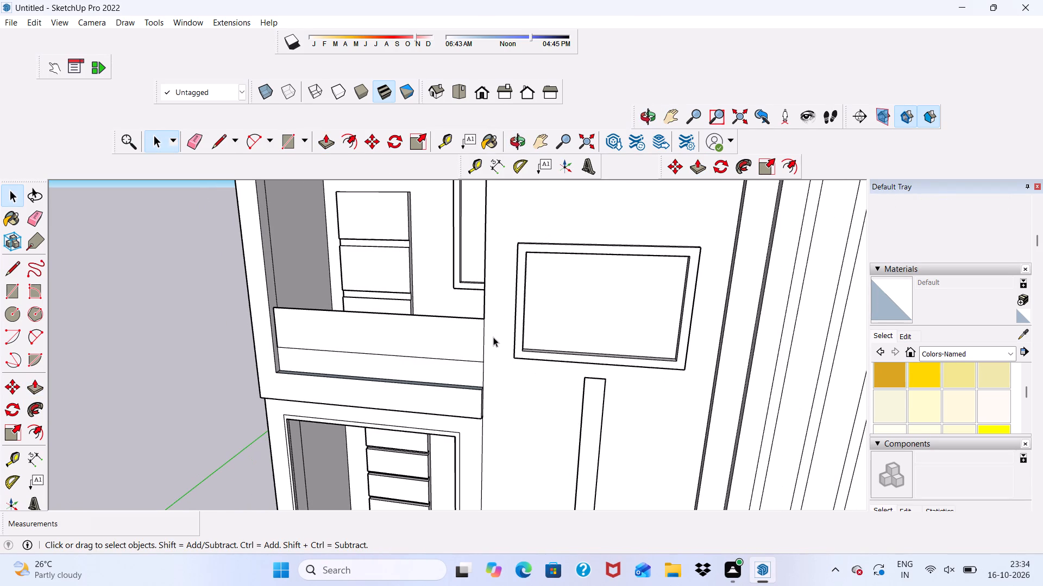
# Draw a line about 1' long from the wide window frame's lower corner to the tall wall's edge beside the balcony.
pyautogui.click(227, 140)
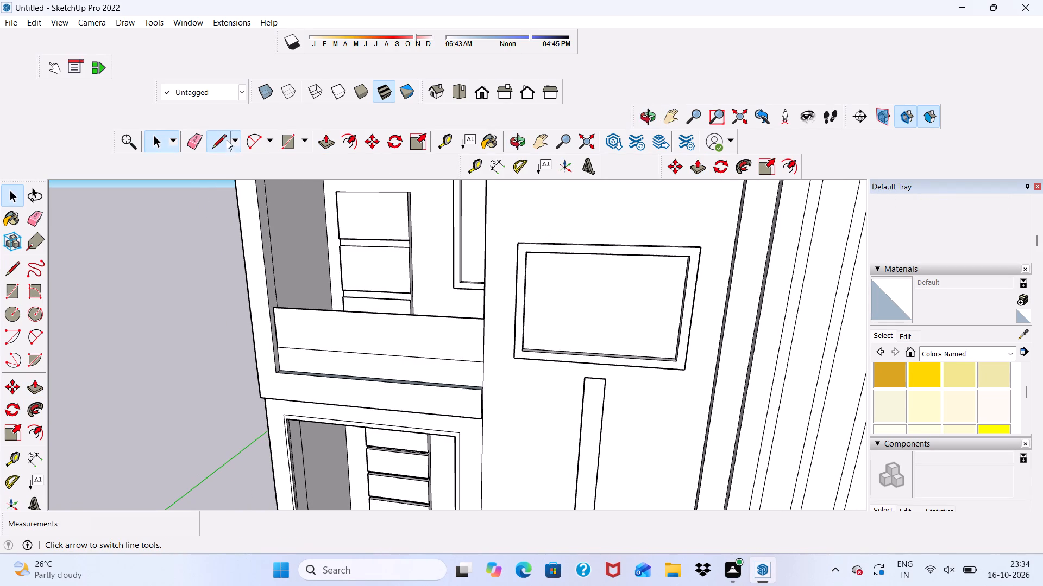
pyautogui.scroll(7, 505, 403)
pyautogui.scroll(-3, 405, 362)
pyautogui.moveTo(414, 359); pyautogui.dragTo(445, 285, button='middle')
pyautogui.scroll(4, 516, 287)
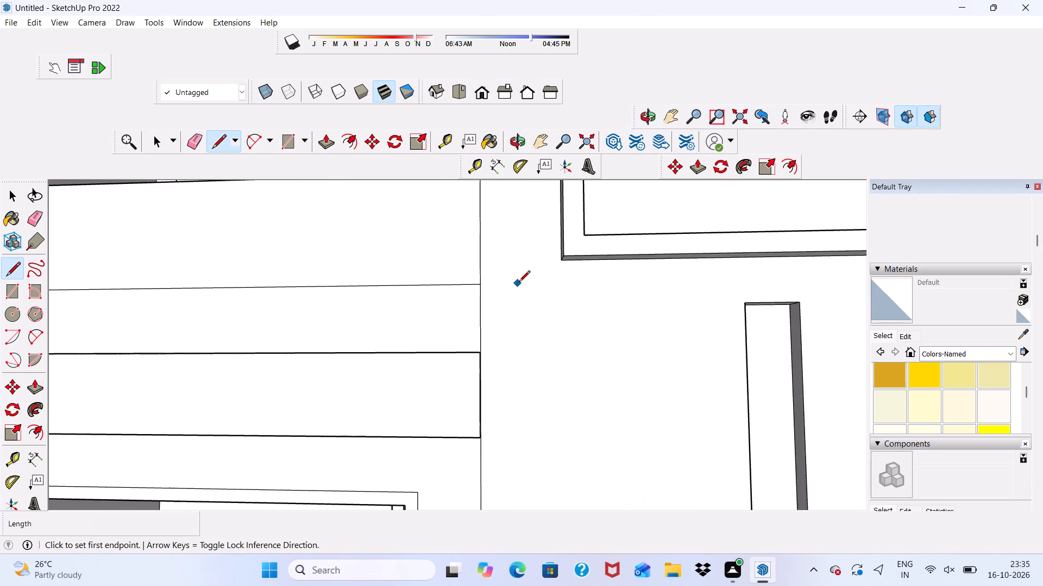
pyautogui.scroll(4, 519, 283)
pyautogui.click(563, 258)
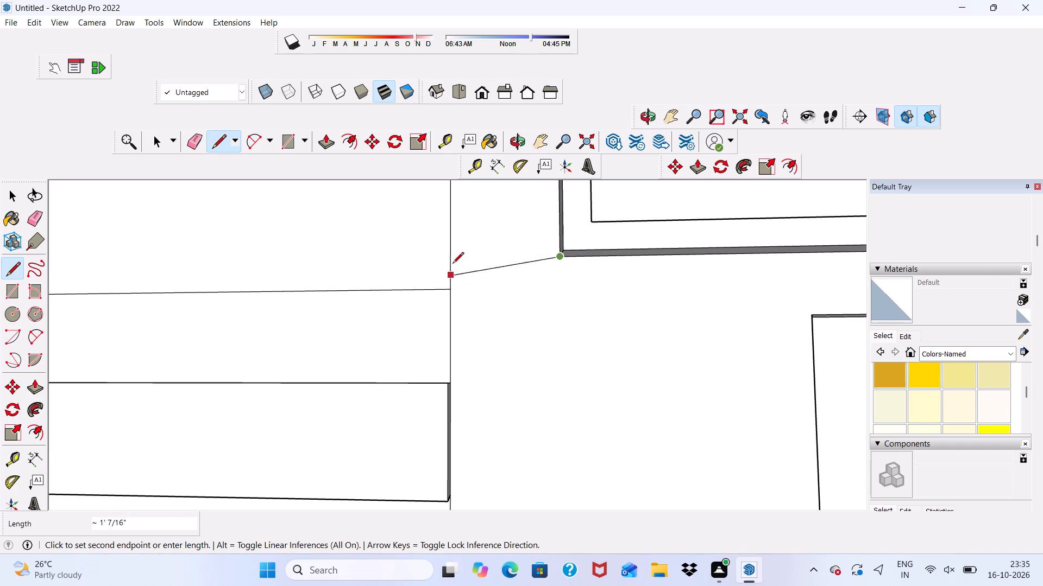
pyautogui.click(454, 258)
pyautogui.scroll(-11, 369, 324)
# Draw a line from the window frame's other lower corner across the wall to the edge of the adjacent vertical panel.
pyautogui.scroll(7, 688, 294)
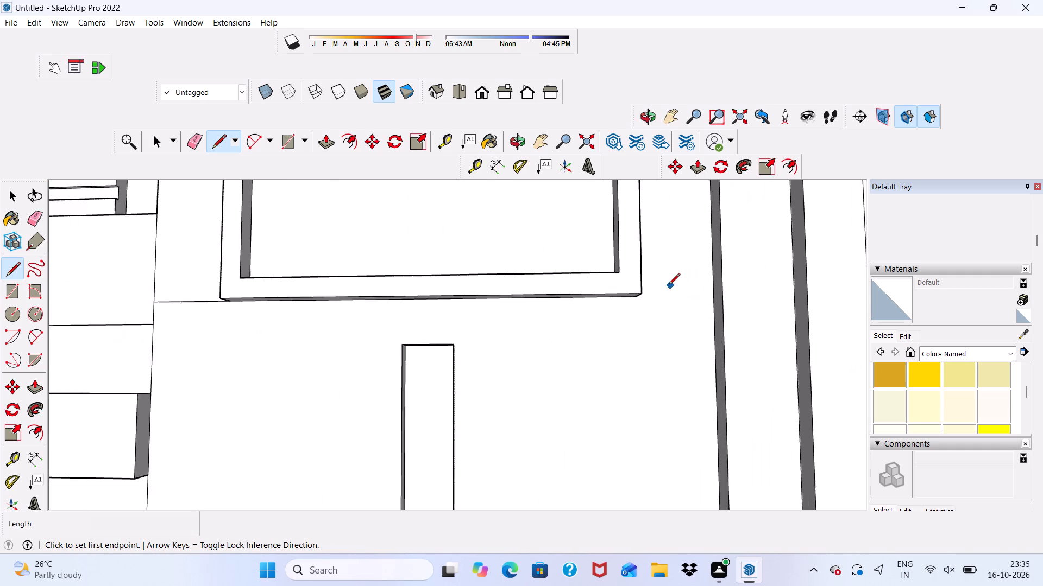
pyautogui.scroll(6, 669, 285)
pyautogui.moveTo(668, 285); pyautogui.dragTo(624, 309, button='middle')
pyautogui.scroll(6, 624, 309)
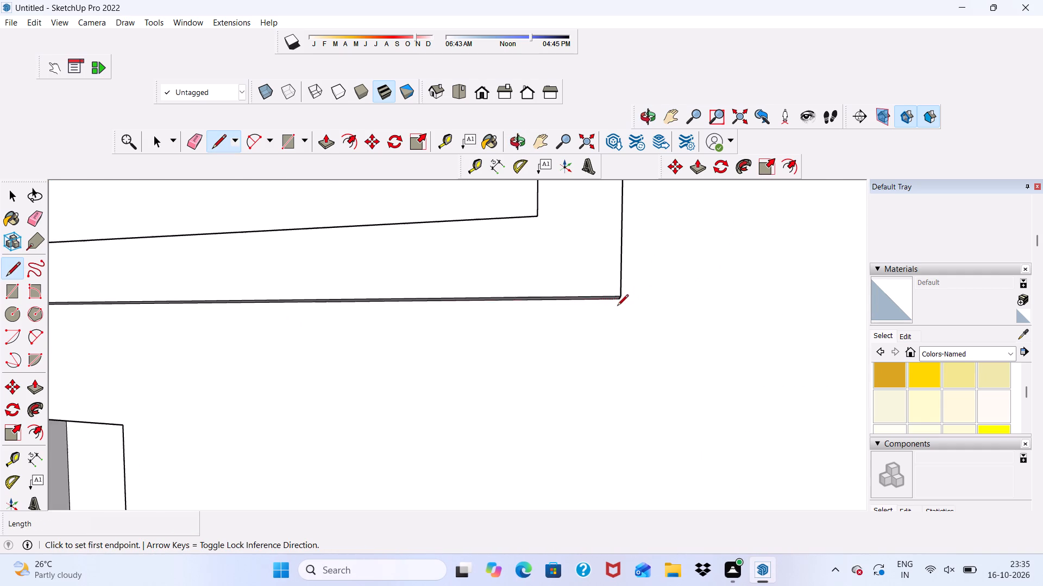
pyautogui.scroll(5, 617, 307)
pyautogui.moveTo(630, 285); pyautogui.dragTo(598, 345, button='middle')
pyautogui.scroll(3, 603, 343)
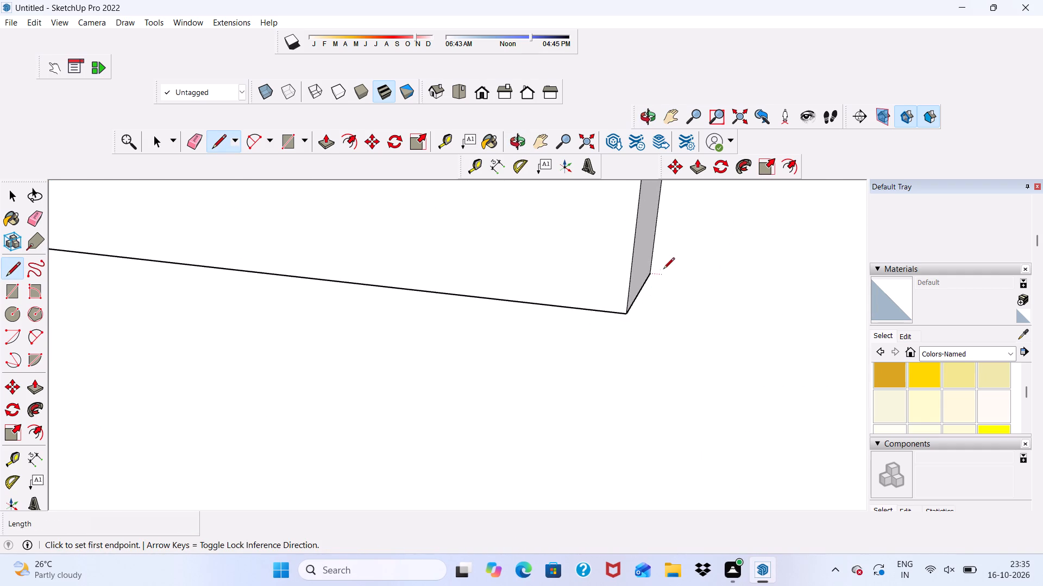
pyautogui.click(652, 280)
pyautogui.scroll(-11, 668, 261)
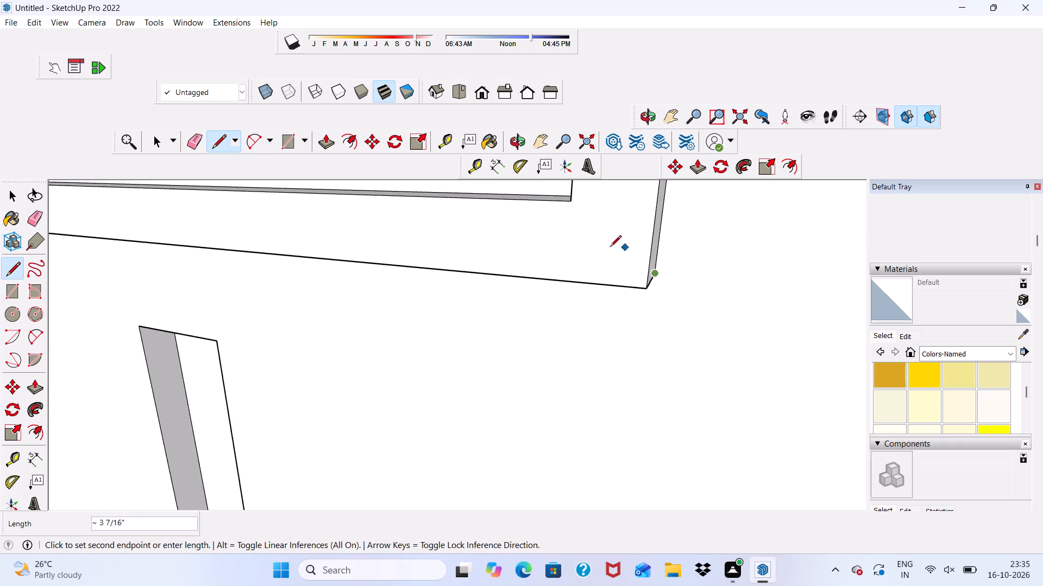
pyautogui.scroll(-10, 610, 247)
pyautogui.scroll(5, 510, 332)
pyautogui.scroll(-2, 581, 275)
pyautogui.moveTo(582, 275); pyautogui.dragTo(631, 275, button='middle')
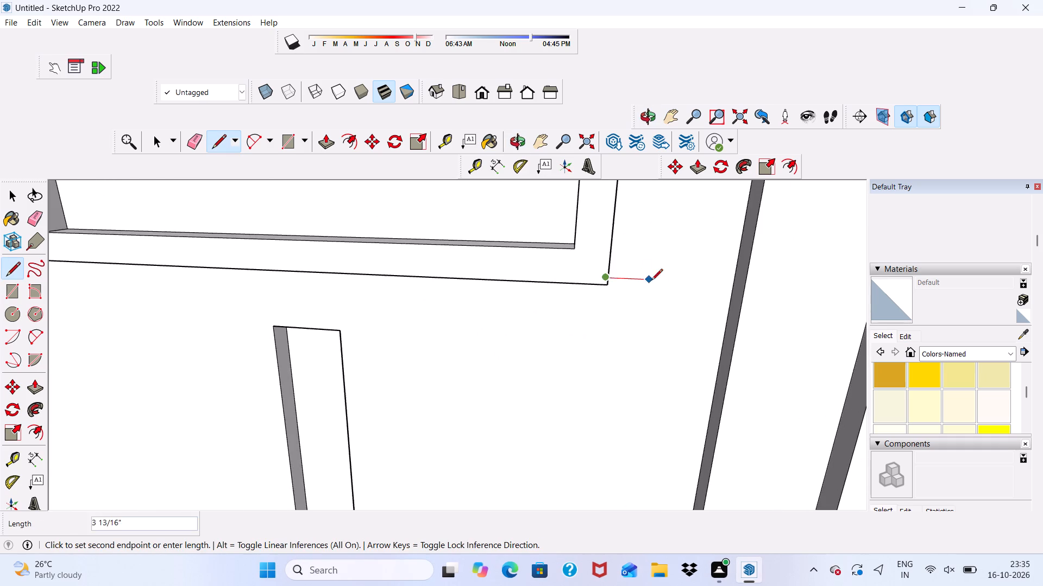
pyautogui.scroll(3, 664, 284)
pyautogui.click(753, 286)
pyautogui.scroll(-3, 549, 359)
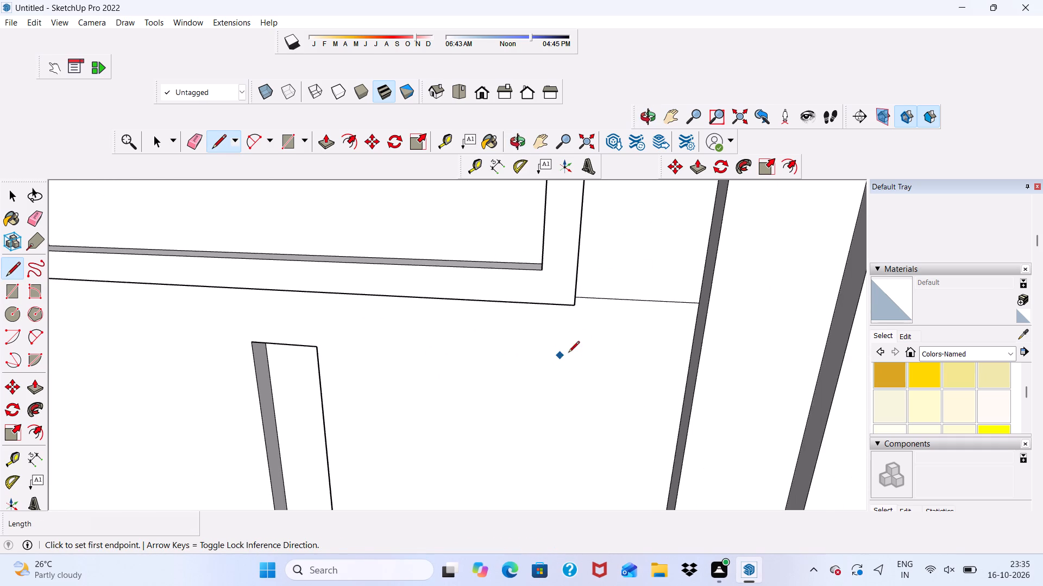
pyautogui.press('space')
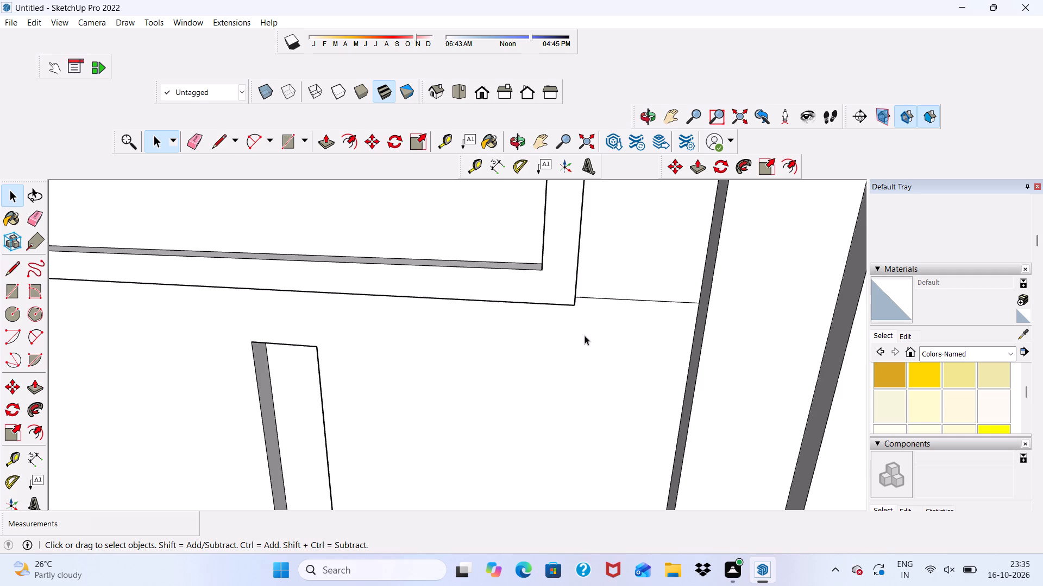
pyautogui.scroll(-16, 690, 438)
pyautogui.moveTo(599, 434); pyautogui.dragTo(612, 355, button='middle')
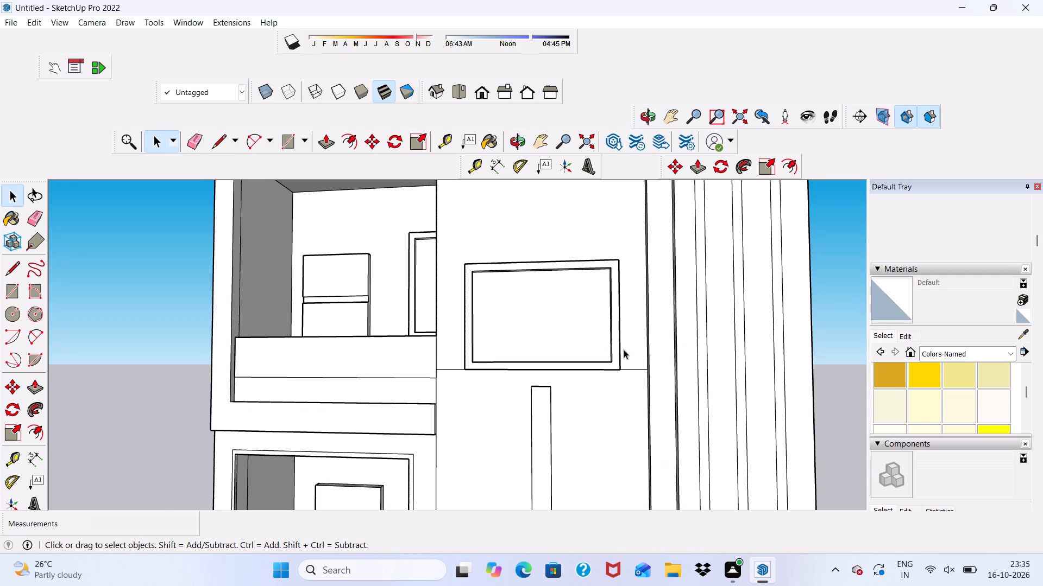
# Paint the tall front wall above the new dividing line with the 0079_Teal material from Colors-Named.
pyautogui.scroll(-7, 627, 347)
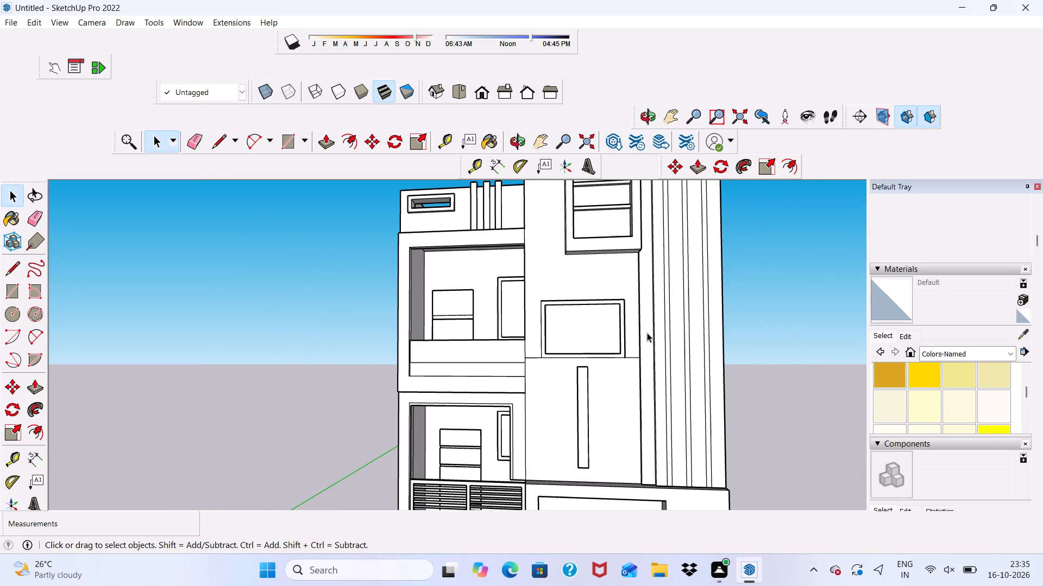
pyautogui.scroll(4, 935, 399)
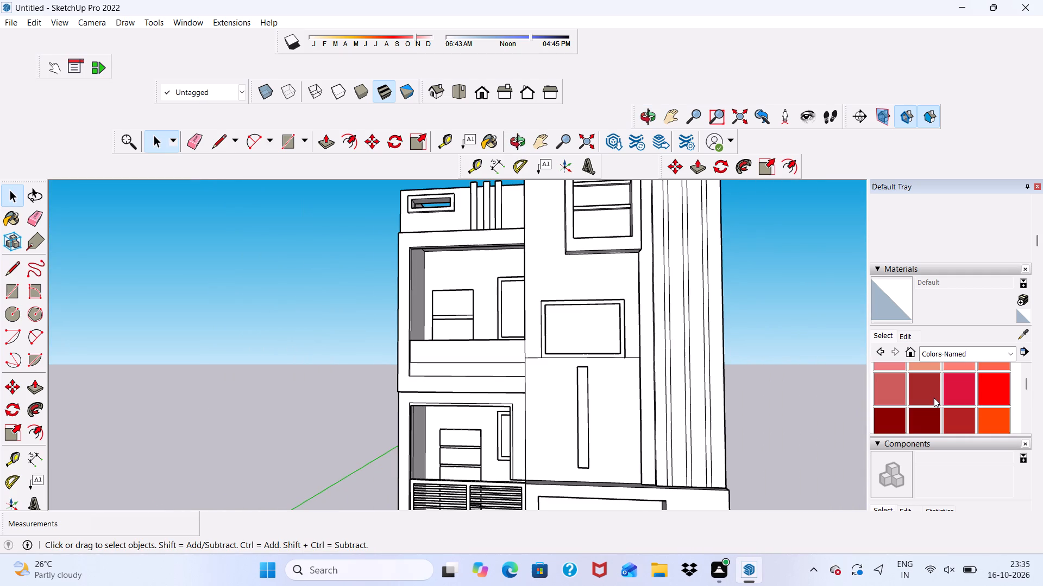
pyautogui.scroll(5, 934, 398)
pyautogui.scroll(1, 947, 448)
pyautogui.scroll(-7, 947, 447)
pyautogui.scroll(1, 947, 444)
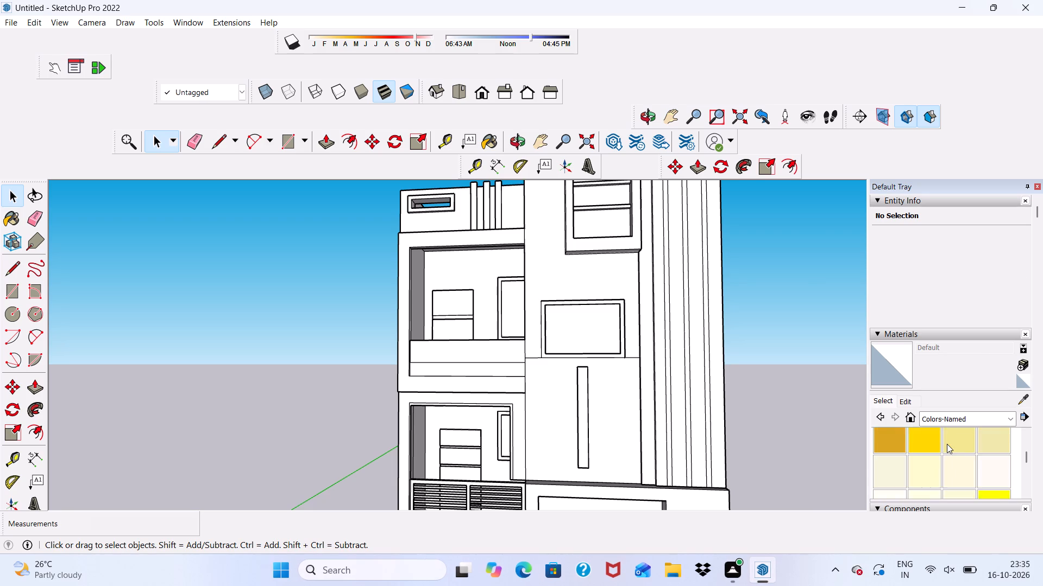
pyautogui.scroll(-1, 947, 444)
pyautogui.scroll(1, 947, 444)
pyautogui.scroll(-4, 947, 444)
pyautogui.scroll(1, 947, 444)
pyautogui.scroll(-1, 947, 444)
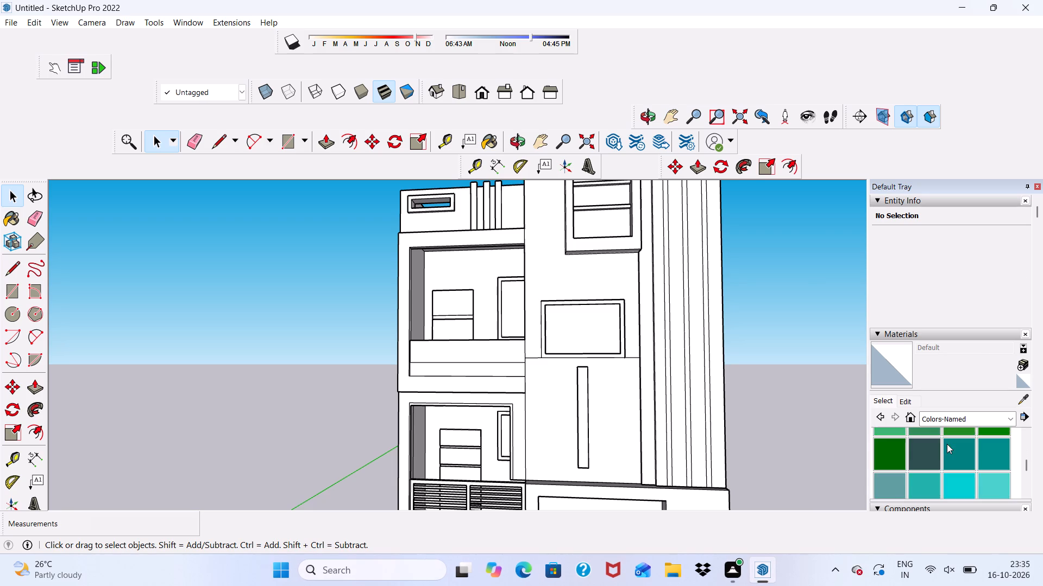
pyautogui.scroll(1, 947, 444)
pyautogui.scroll(-1, 947, 444)
pyautogui.scroll(1, 947, 444)
pyautogui.scroll(-1, 953, 452)
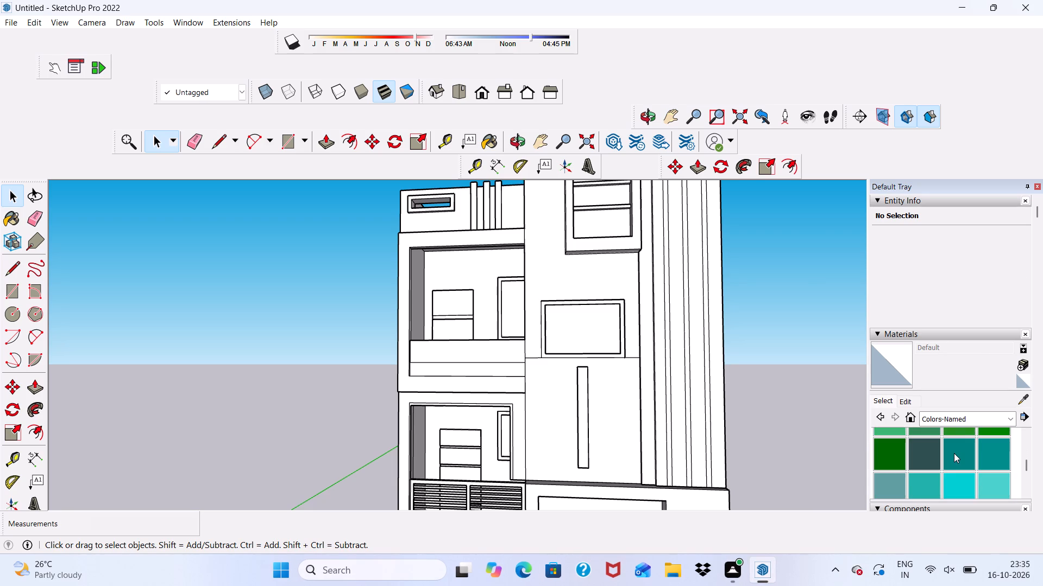
pyautogui.click(954, 453)
pyautogui.scroll(4, 696, 313)
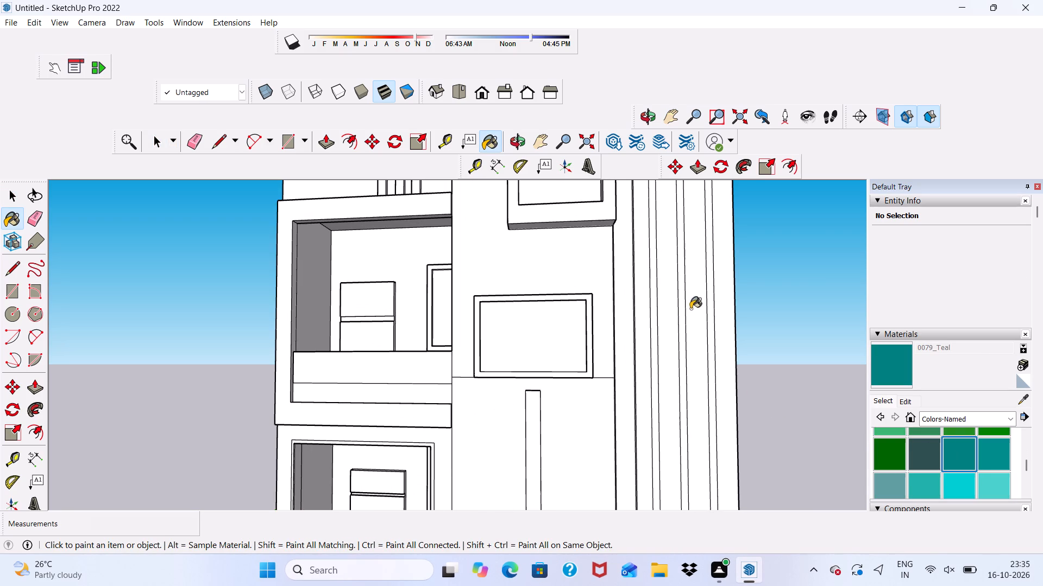
pyautogui.click(587, 279)
# Edit the 0079_Teal material to a slightly darker shade by lowering its brightness.
pyautogui.scroll(-4, 724, 361)
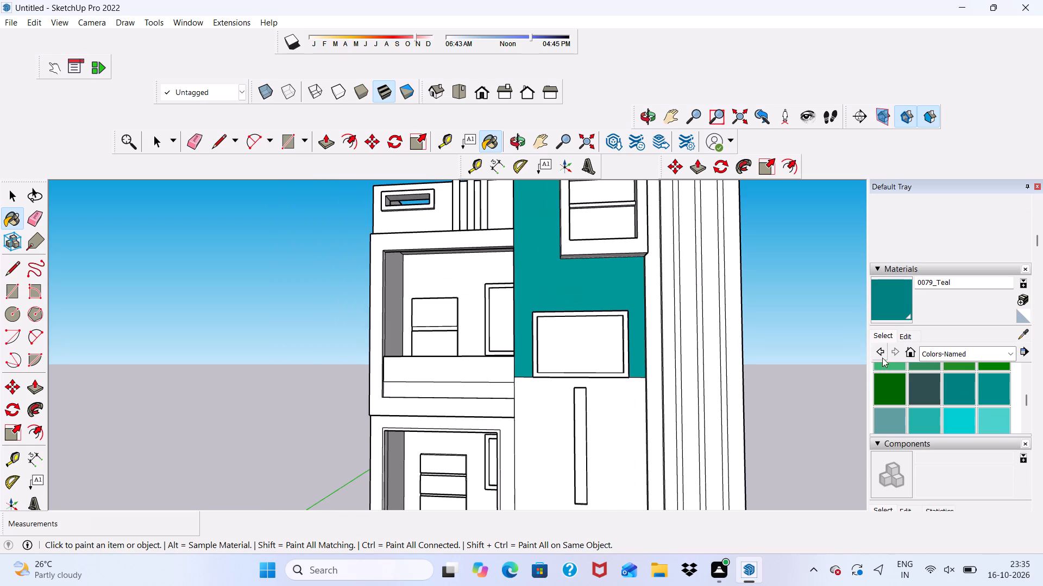
pyautogui.click(908, 336)
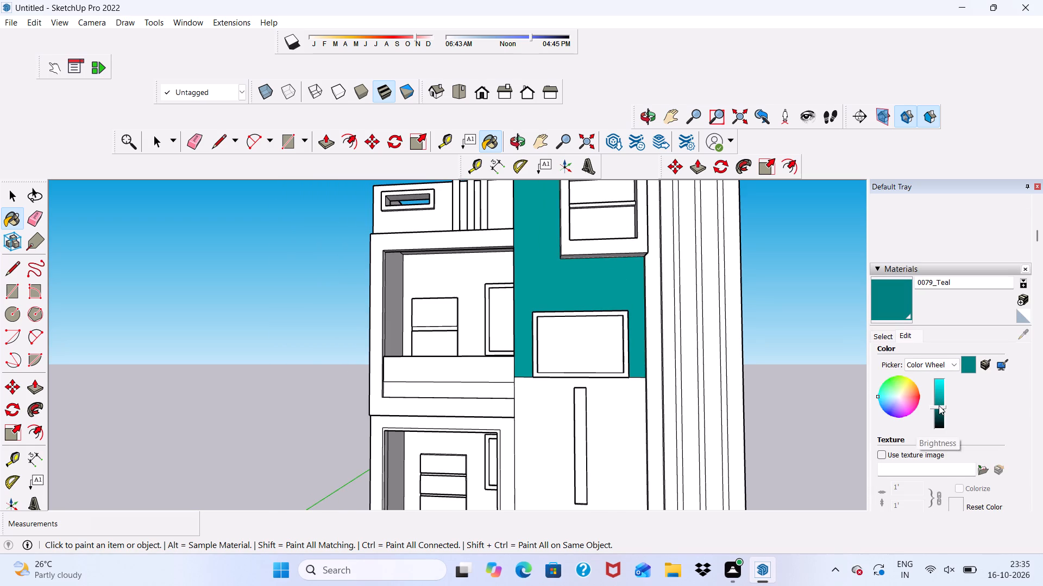
pyautogui.click(939, 405)
pyautogui.scroll(-8, 734, 375)
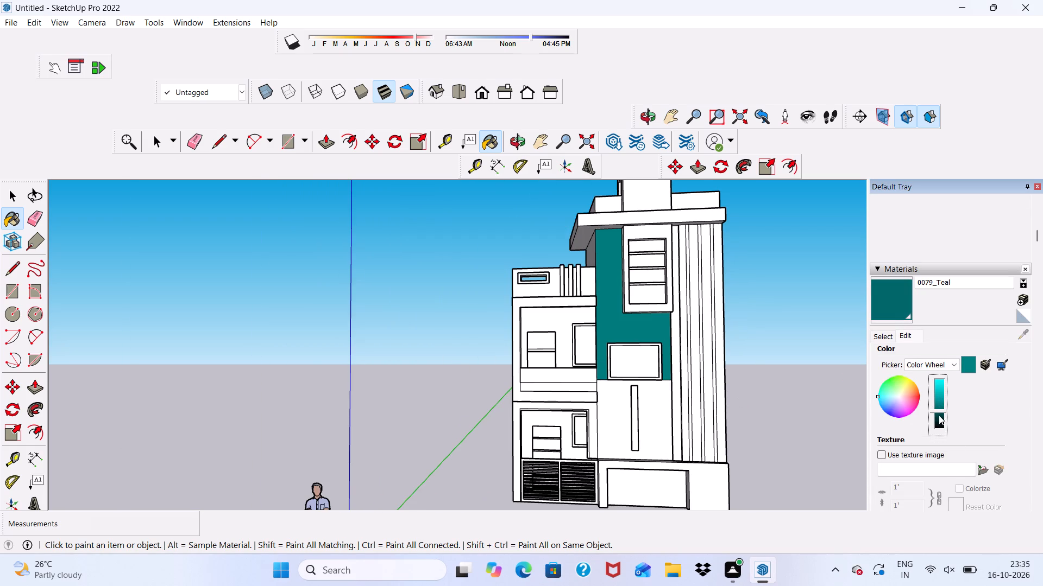
pyautogui.scroll(2, 937, 411)
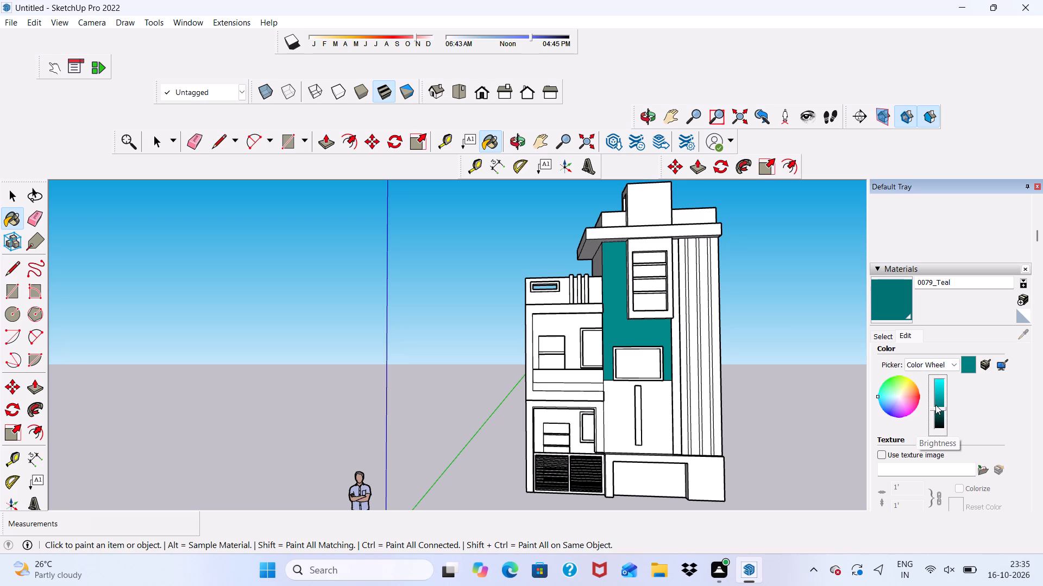
pyautogui.click(935, 405)
pyautogui.click(936, 405)
# Paint the upper block's front faces on both sides of the rooftop tower and its side faces above and below the slab teal.
pyautogui.scroll(10, 599, 182)
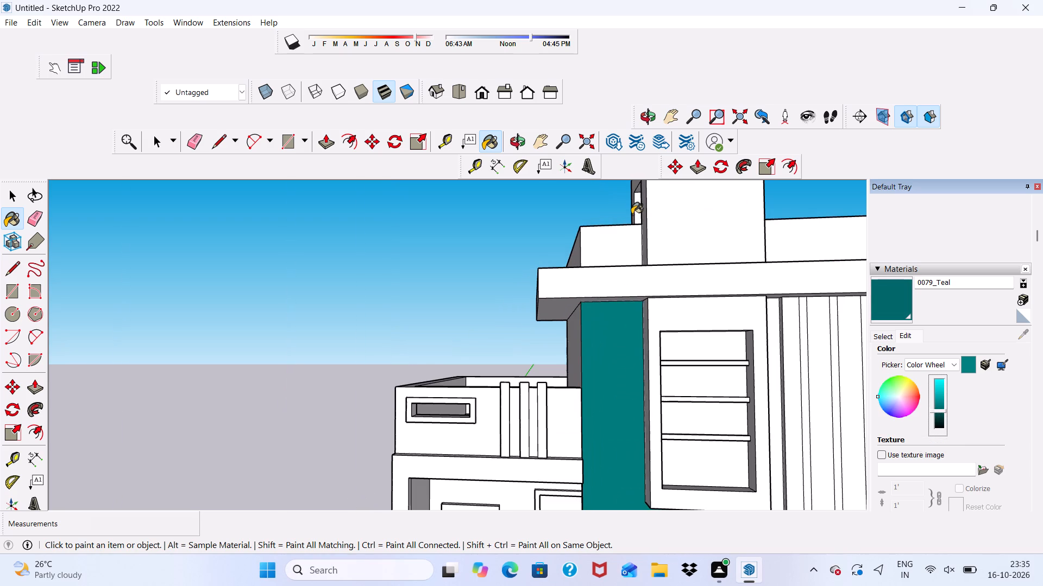
pyautogui.scroll(4, 639, 235)
pyautogui.click(629, 241)
pyautogui.scroll(-5, 592, 243)
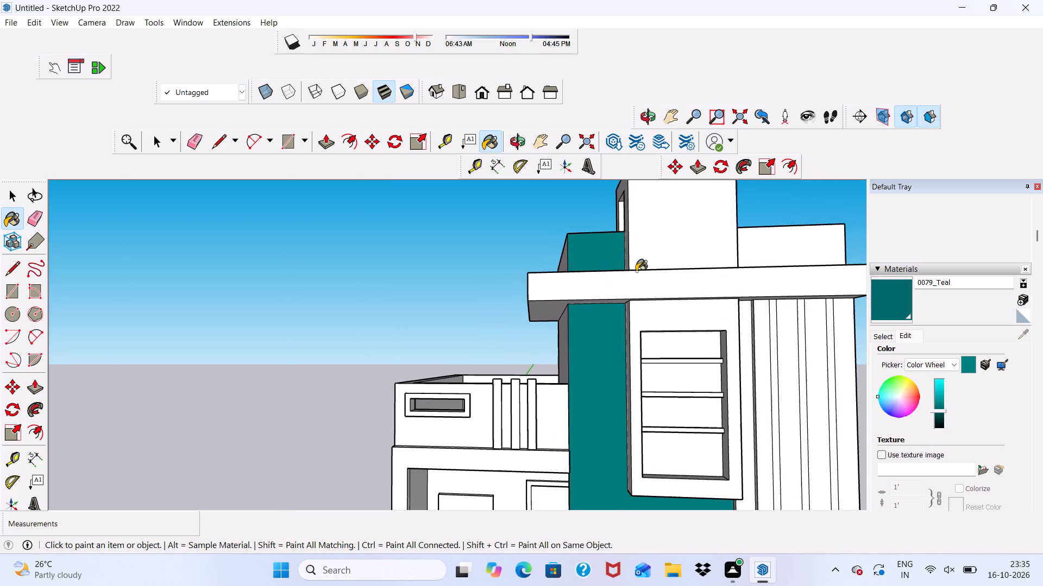
pyautogui.click(747, 253)
pyautogui.scroll(-1, 640, 275)
pyautogui.moveTo(640, 275); pyautogui.dragTo(792, 298, button='middle')
pyautogui.scroll(3, 411, 307)
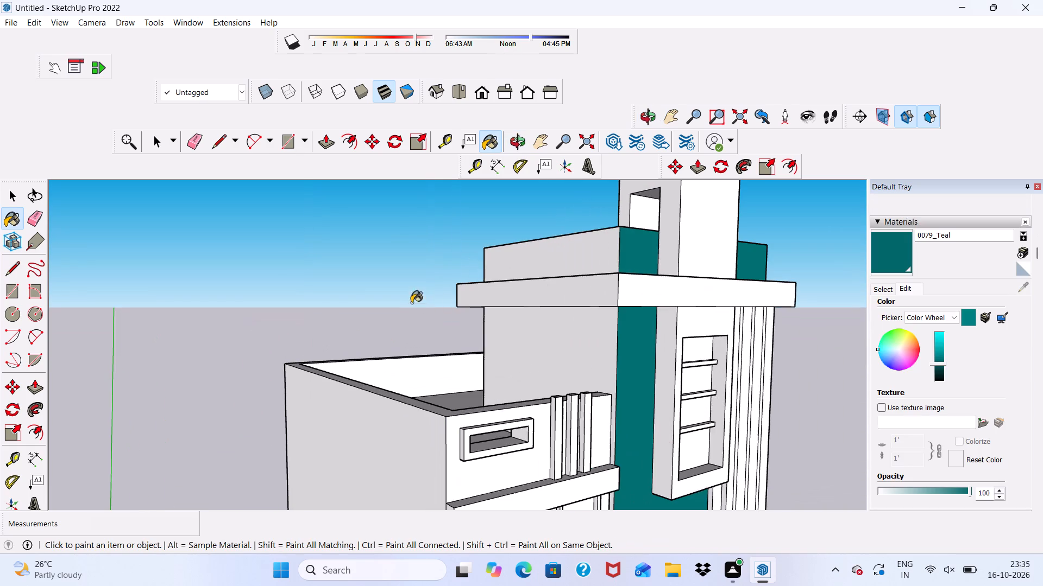
pyautogui.click(525, 250)
pyautogui.click(533, 317)
# Paint the upper block's flat top, its rear wall facing the terrace and the adjoining narrow wall face teal.
pyautogui.scroll(-6, 483, 307)
pyautogui.moveTo(674, 281); pyautogui.dragTo(479, 264, button='middle')
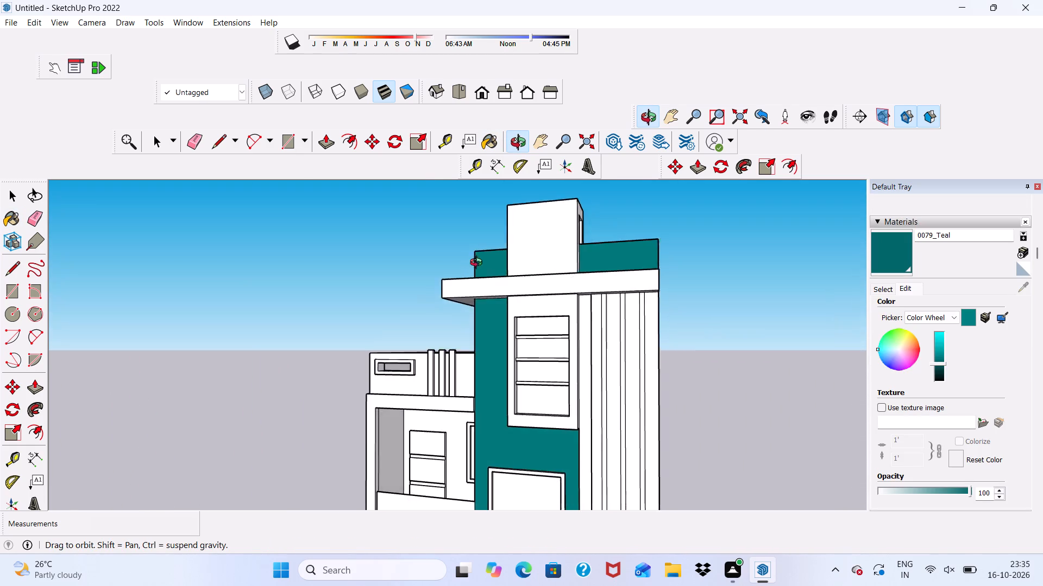
pyautogui.moveTo(479, 264); pyautogui.dragTo(293, 264, button='middle')
pyautogui.scroll(-6, 376, 234)
pyautogui.moveTo(470, 230); pyautogui.dragTo(693, 221, button='middle')
pyautogui.scroll(-1, 693, 221)
pyautogui.scroll(1, 681, 221)
pyautogui.scroll(-4, 366, 271)
pyautogui.moveTo(448, 295); pyautogui.dragTo(285, 441, button='middle')
pyautogui.scroll(4, 462, 314)
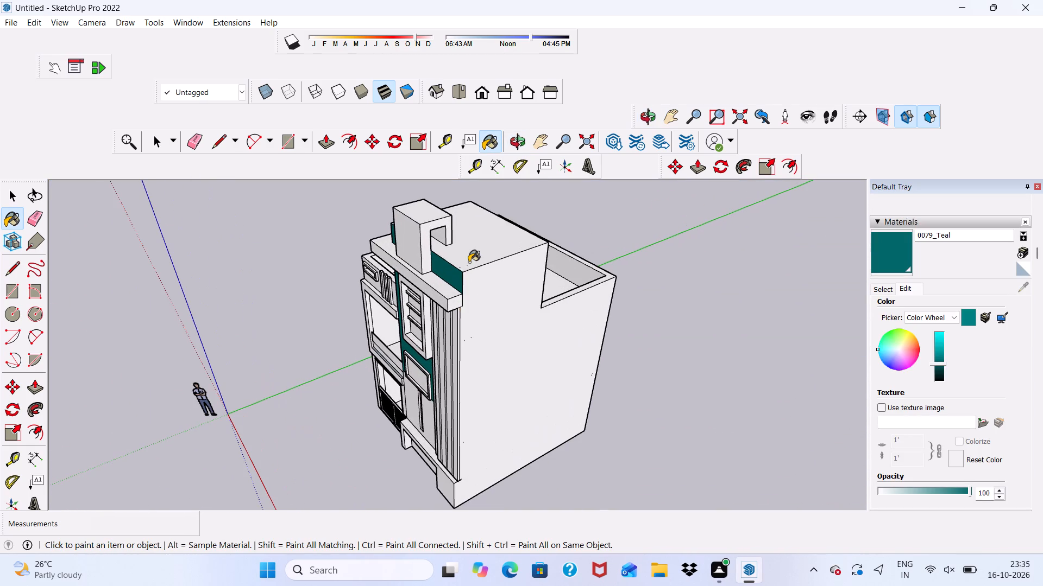
pyautogui.click(469, 262)
pyautogui.scroll(2, 448, 252)
pyautogui.scroll(-2, 538, 234)
pyautogui.moveTo(541, 240); pyautogui.dragTo(265, 309, button='middle')
pyautogui.scroll(5, 422, 337)
pyautogui.click(422, 337)
pyautogui.click(397, 340)
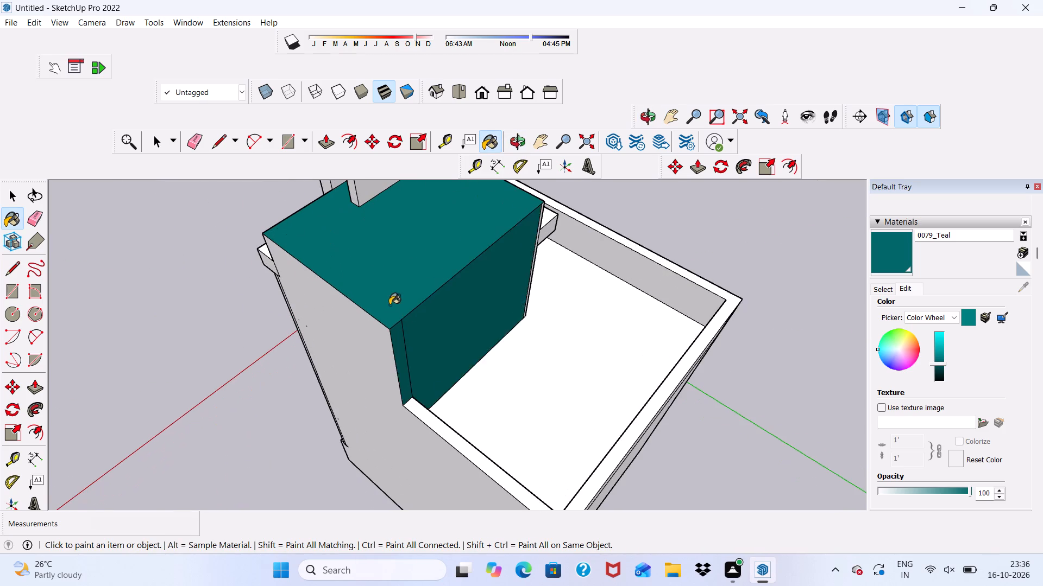
# Paint the front face of the rooftop tower with the 0003_DeepPink material from Colors-Named.
pyautogui.scroll(-5, 387, 305)
pyautogui.moveTo(382, 311); pyautogui.dragTo(705, 259, button='middle')
pyautogui.scroll(4, 491, 303)
pyautogui.scroll(-1, 501, 242)
pyautogui.moveTo(501, 242); pyautogui.dragTo(557, 210, button='middle')
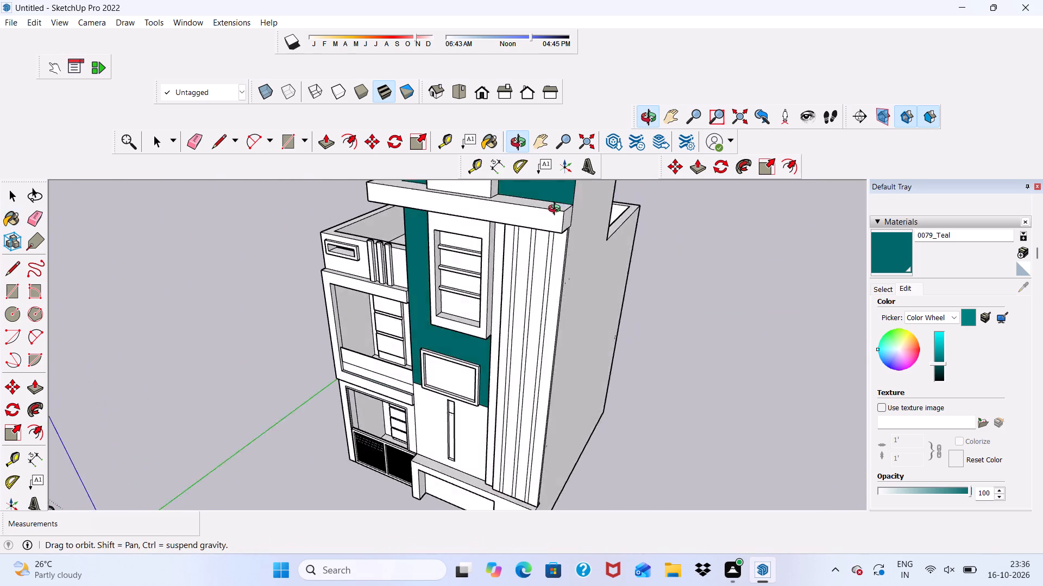
pyautogui.moveTo(557, 210); pyautogui.dragTo(611, 188, button='middle')
pyautogui.press('space')
pyautogui.scroll(-2, 598, 222)
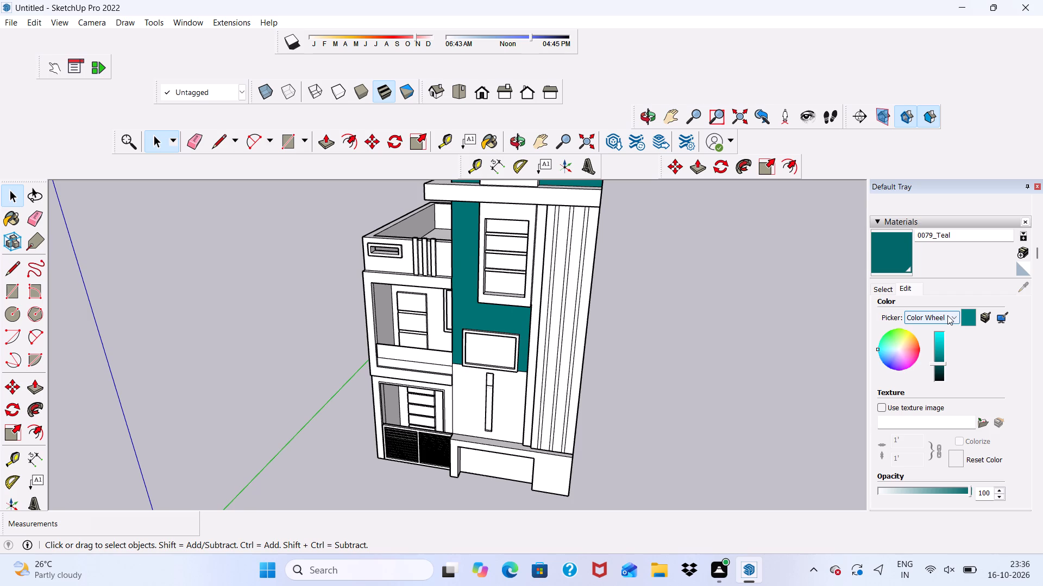
pyautogui.scroll(2, 900, 240)
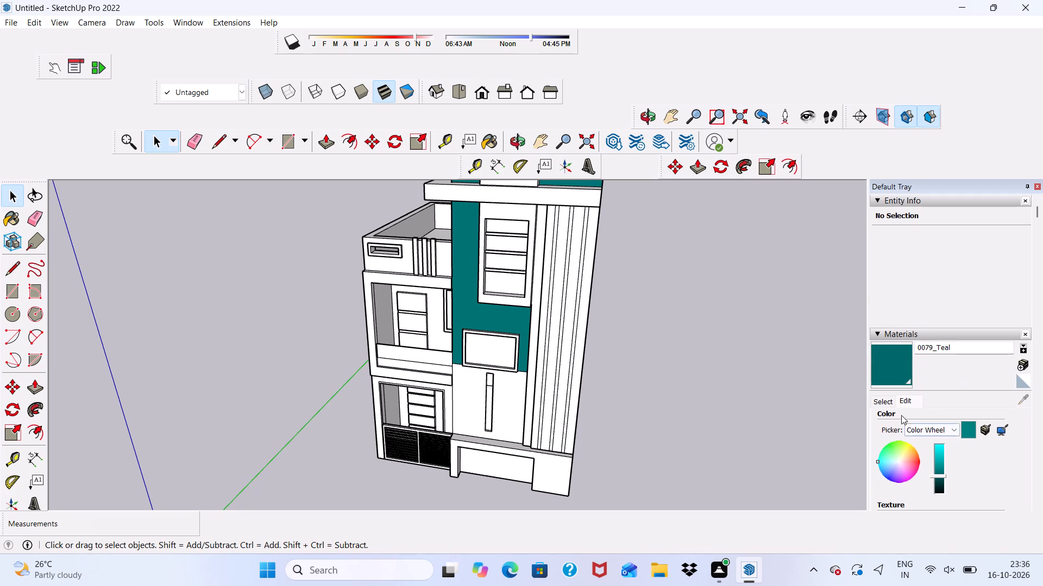
pyautogui.click(886, 400)
pyautogui.scroll(-3, 866, 464)
pyautogui.scroll(-2, 980, 410)
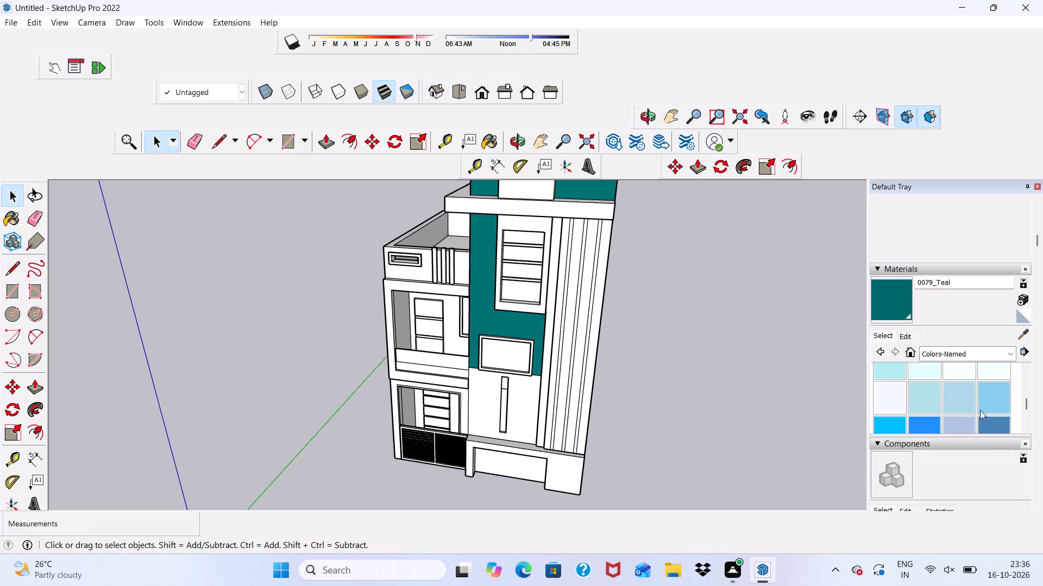
pyautogui.scroll(-6, 978, 408)
pyautogui.scroll(12, 978, 408)
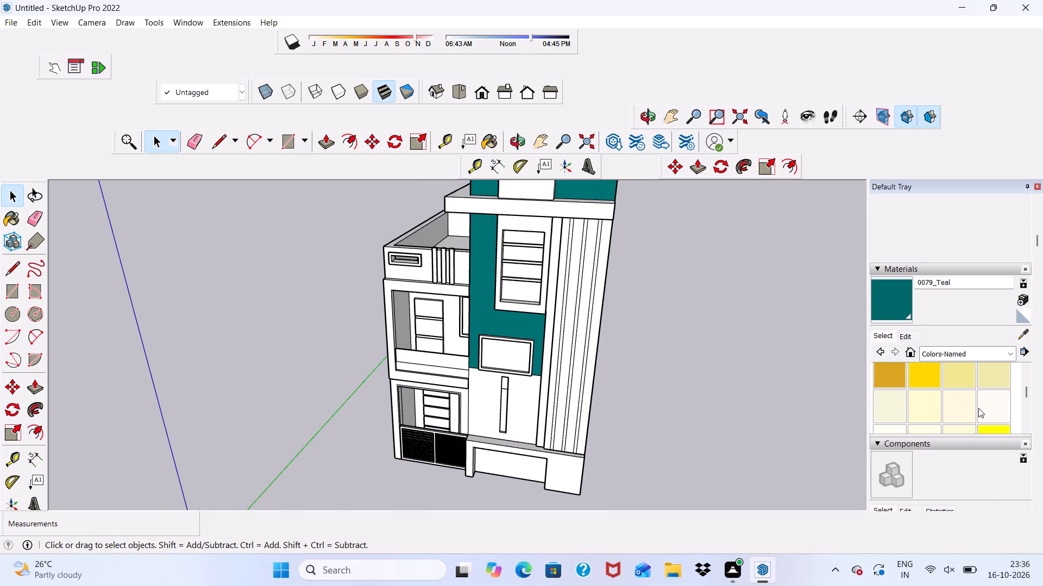
pyautogui.scroll(6, 978, 408)
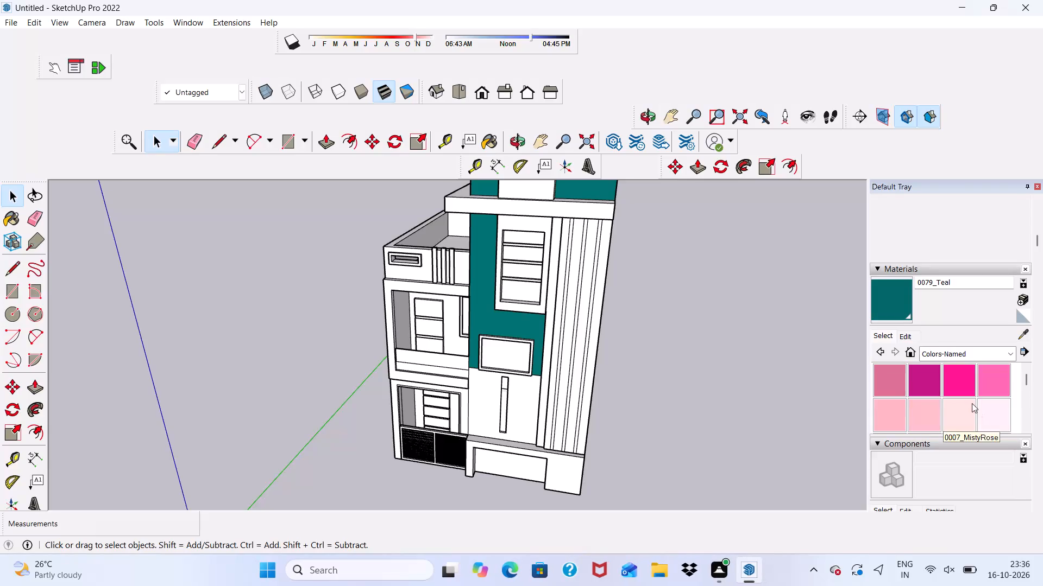
pyautogui.scroll(1, 972, 403)
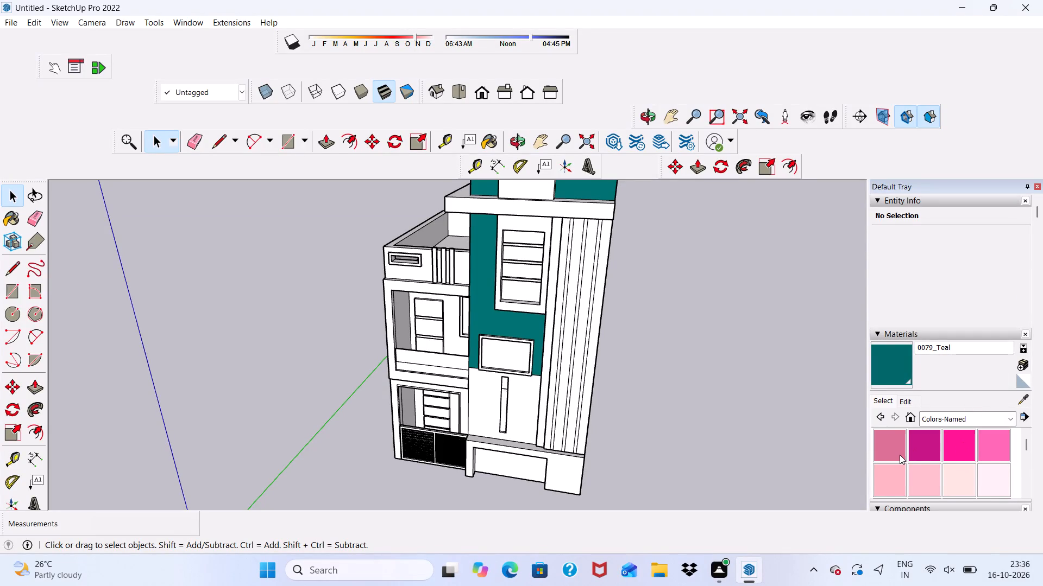
pyautogui.click(967, 445)
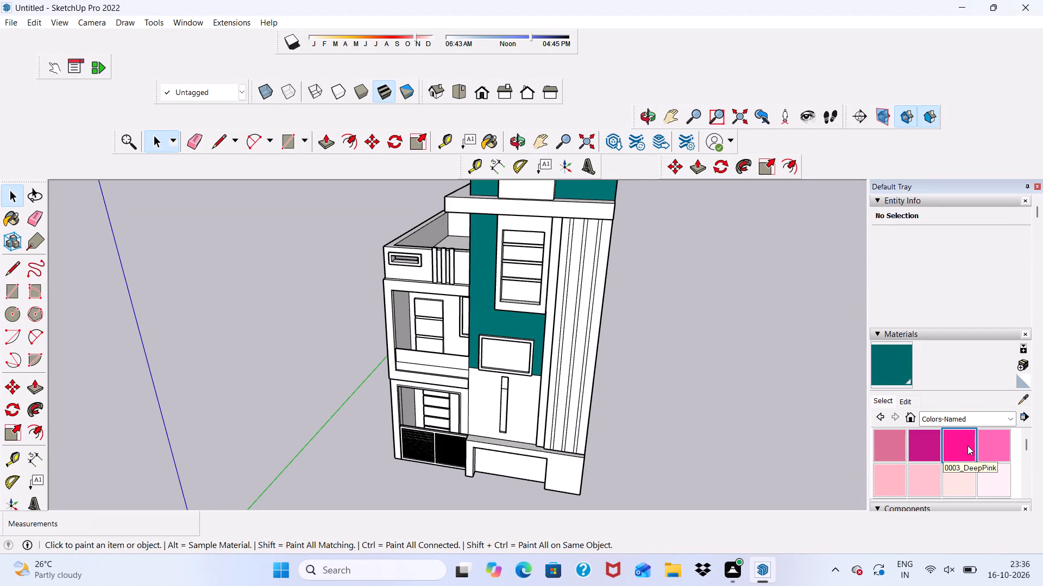
pyautogui.scroll(3, 545, 330)
pyautogui.scroll(-5, 520, 282)
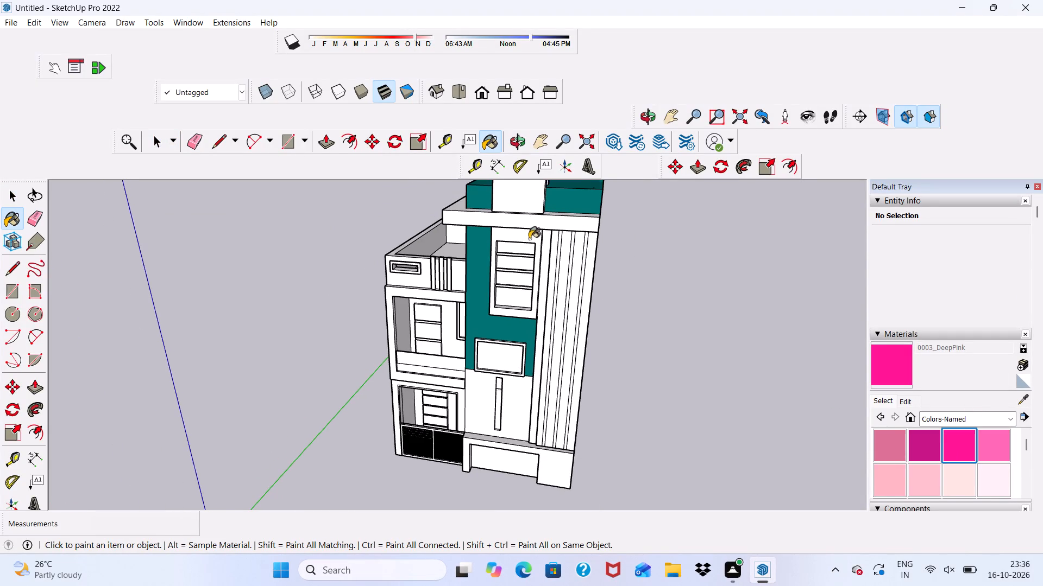
pyautogui.scroll(1, 531, 241)
pyautogui.click(521, 189)
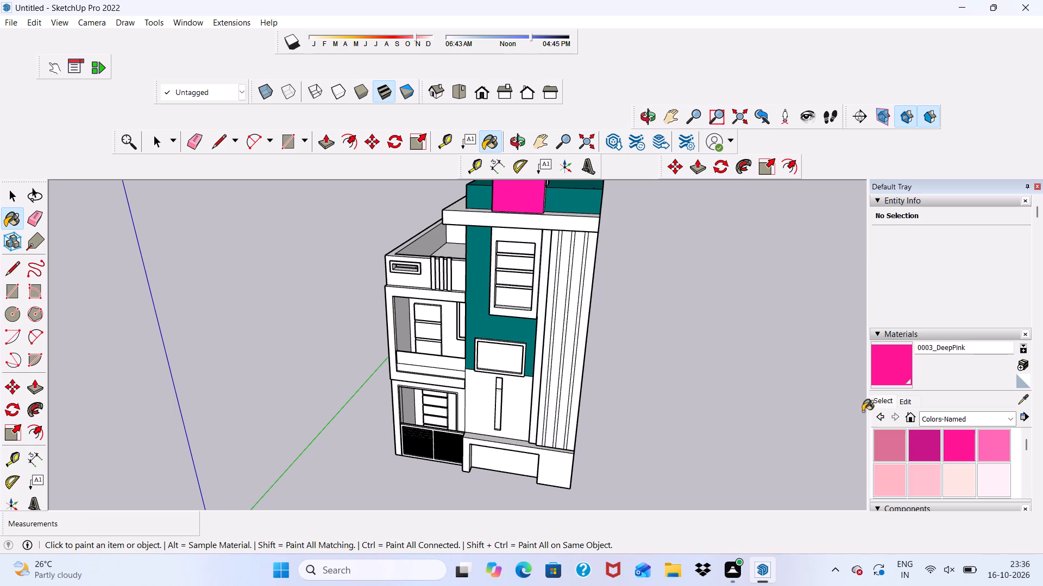
# Edit the 0003_DeepPink material to a violet-pink hue and lower its brightness to a very dark purple.
pyautogui.click(905, 397)
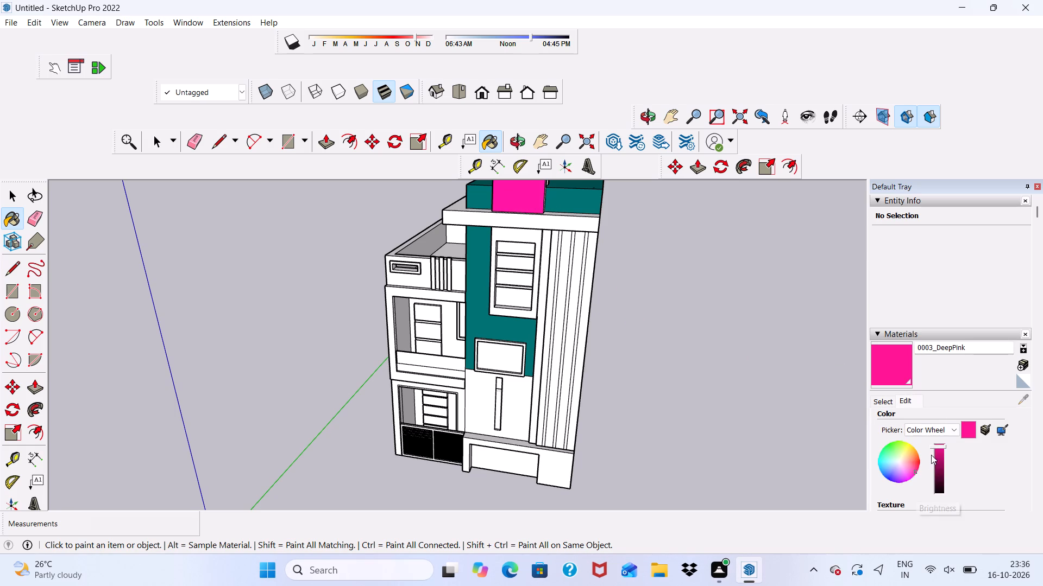
pyautogui.click(905, 471)
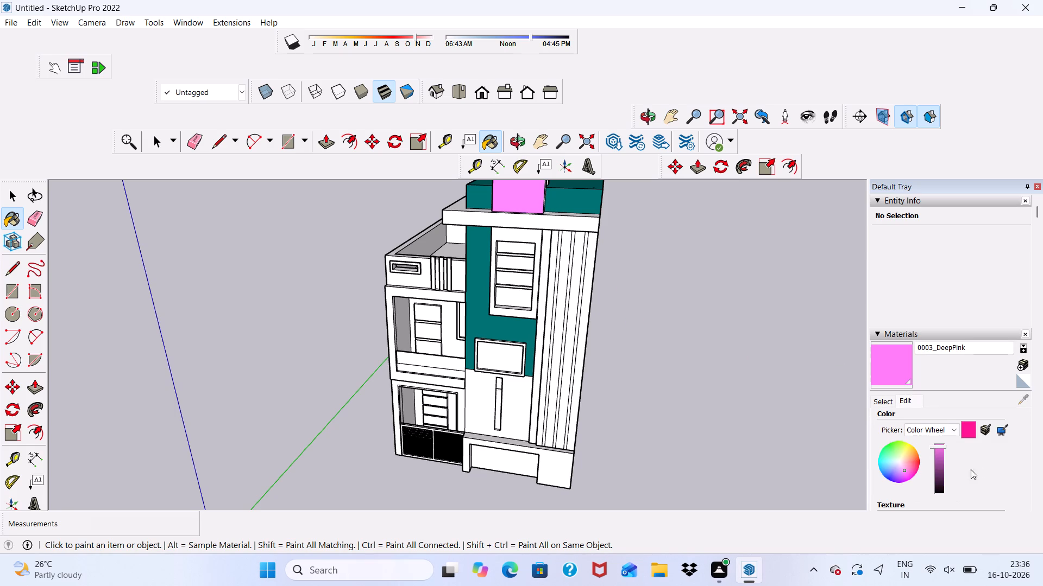
pyautogui.moveTo(937, 450); pyautogui.dragTo(941, 475)
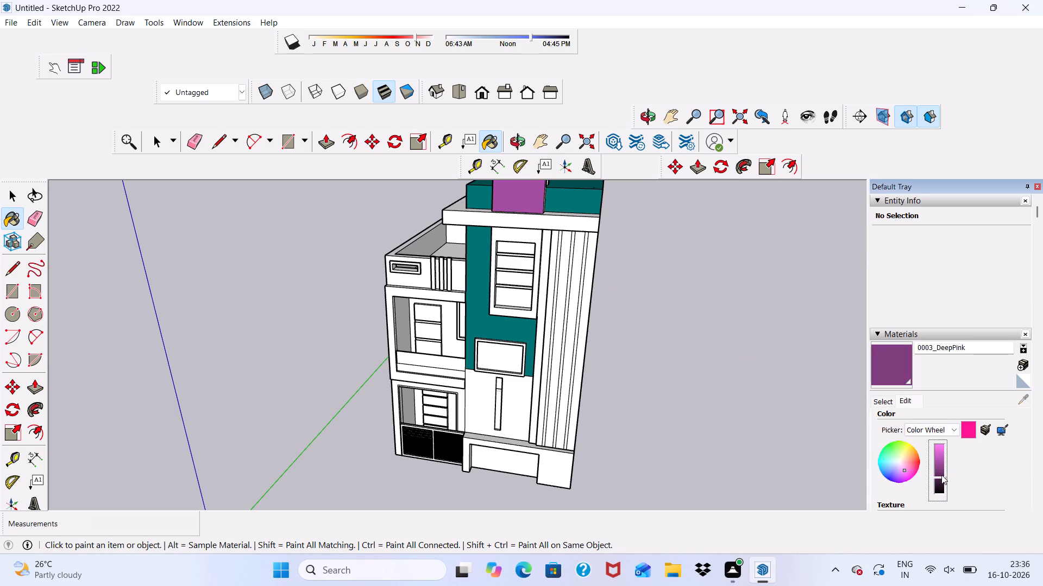
pyautogui.moveTo(941, 475); pyautogui.dragTo(942, 481)
pyautogui.scroll(1, 919, 469)
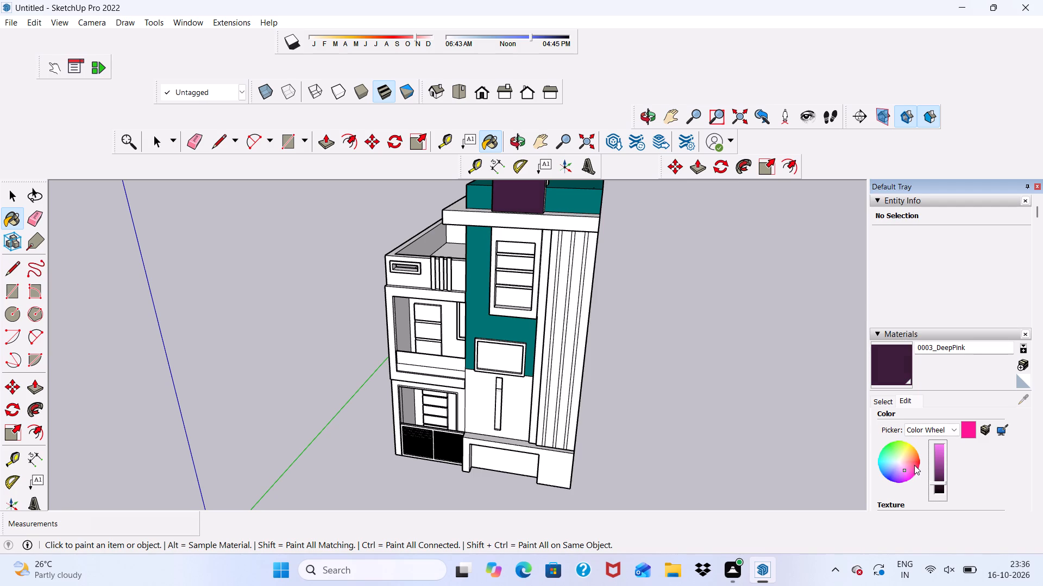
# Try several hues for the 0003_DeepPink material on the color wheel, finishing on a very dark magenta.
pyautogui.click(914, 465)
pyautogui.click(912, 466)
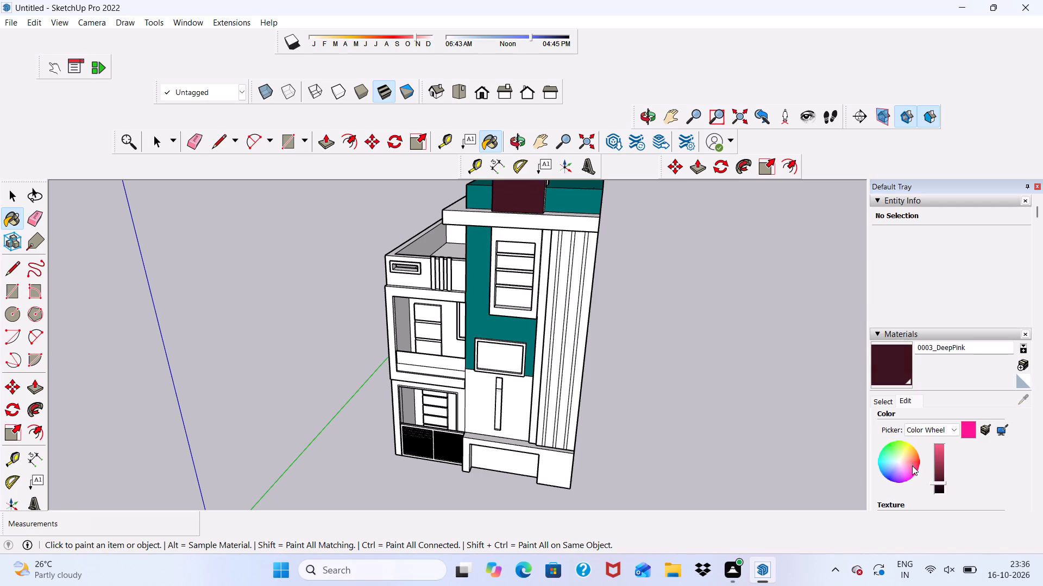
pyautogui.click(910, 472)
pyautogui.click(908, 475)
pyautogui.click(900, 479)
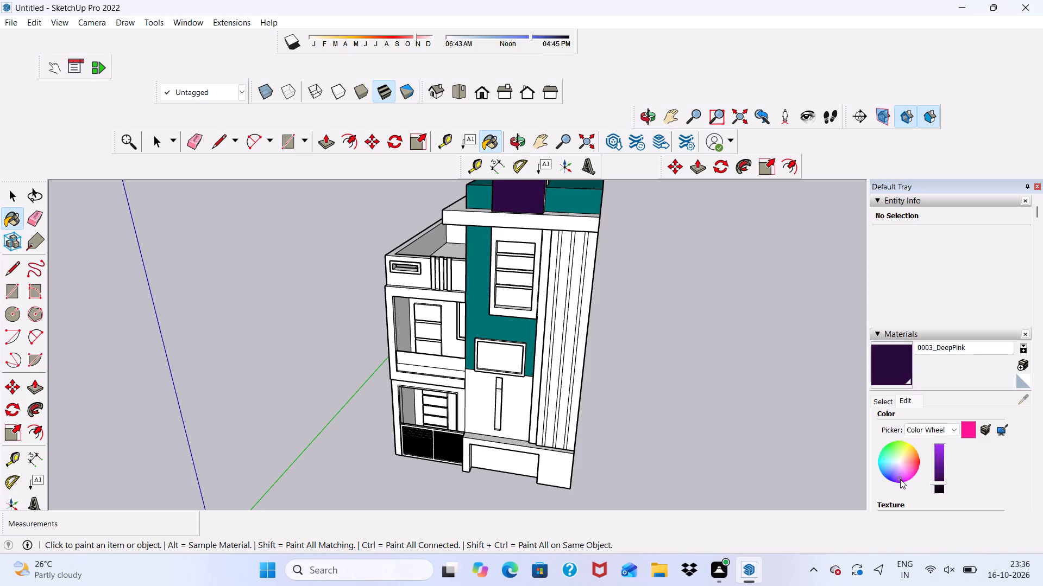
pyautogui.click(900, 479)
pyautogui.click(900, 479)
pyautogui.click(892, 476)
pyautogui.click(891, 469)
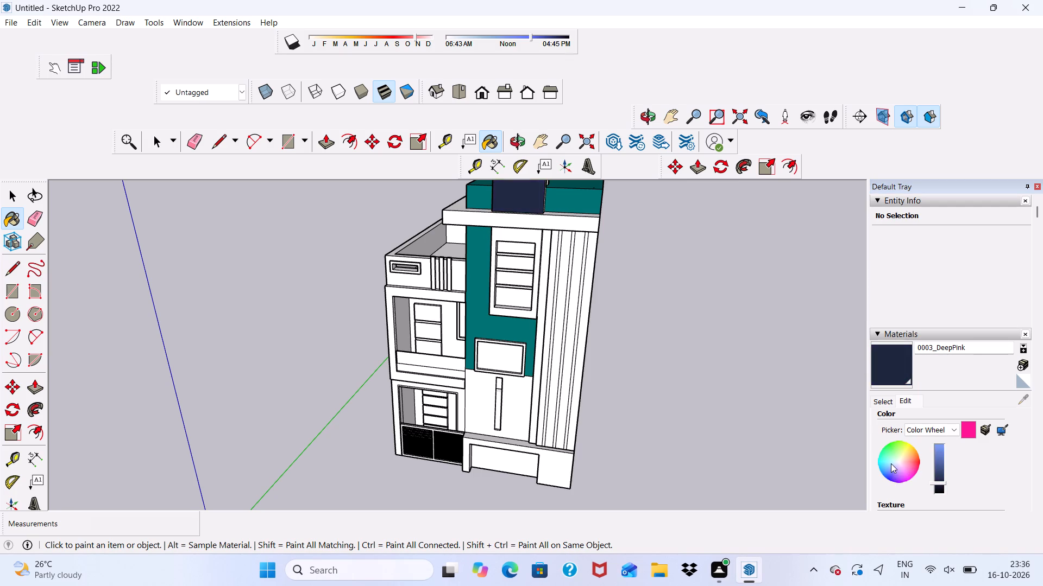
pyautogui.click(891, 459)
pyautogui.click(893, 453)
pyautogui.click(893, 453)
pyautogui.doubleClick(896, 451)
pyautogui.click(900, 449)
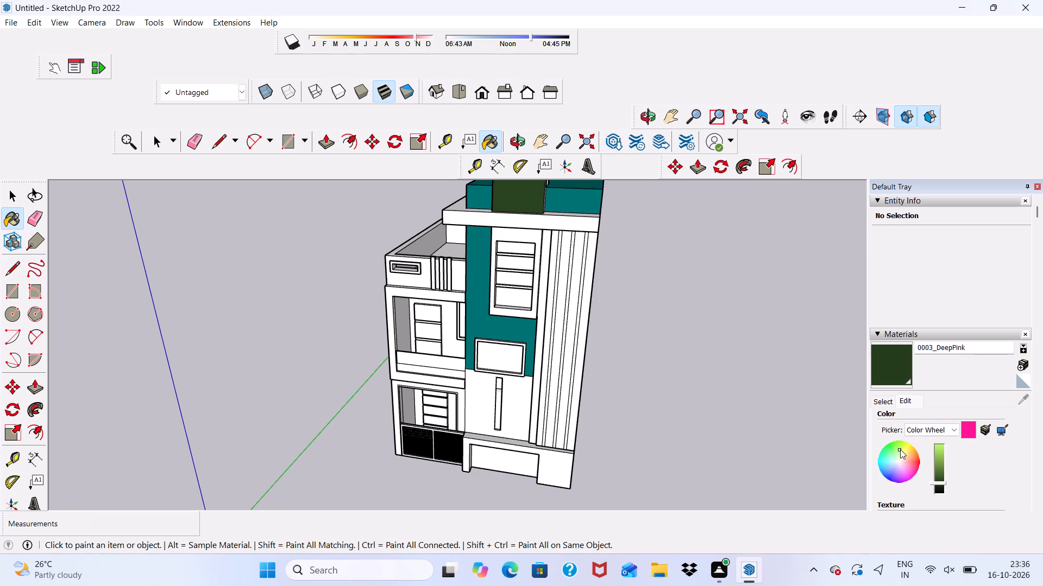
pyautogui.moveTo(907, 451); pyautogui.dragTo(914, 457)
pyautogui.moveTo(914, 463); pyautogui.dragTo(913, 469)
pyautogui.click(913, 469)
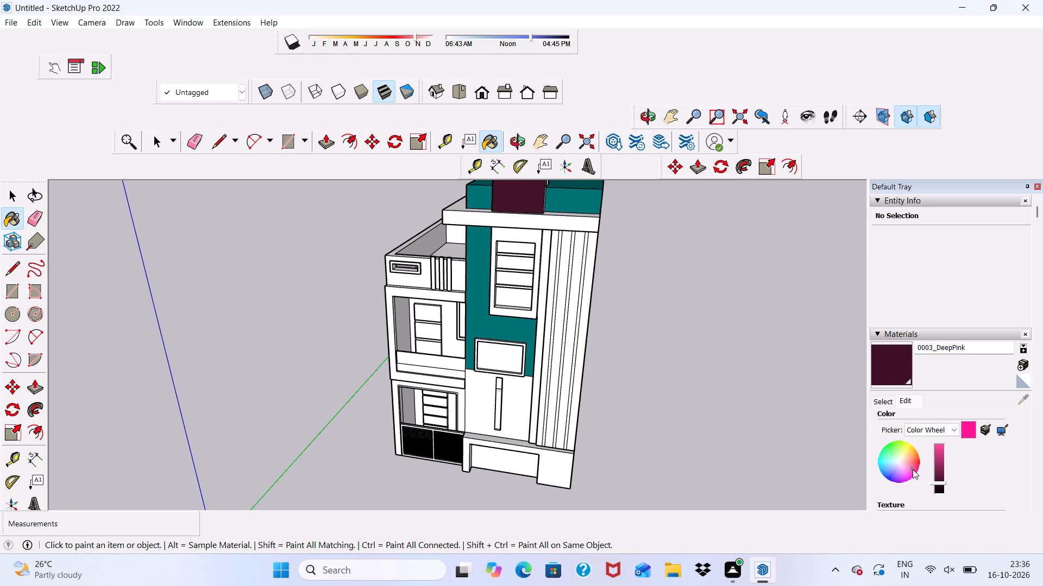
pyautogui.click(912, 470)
# Paint the rooftop tower's front face with the 0004_HotPink material from Colors-Named.
pyautogui.click(875, 402)
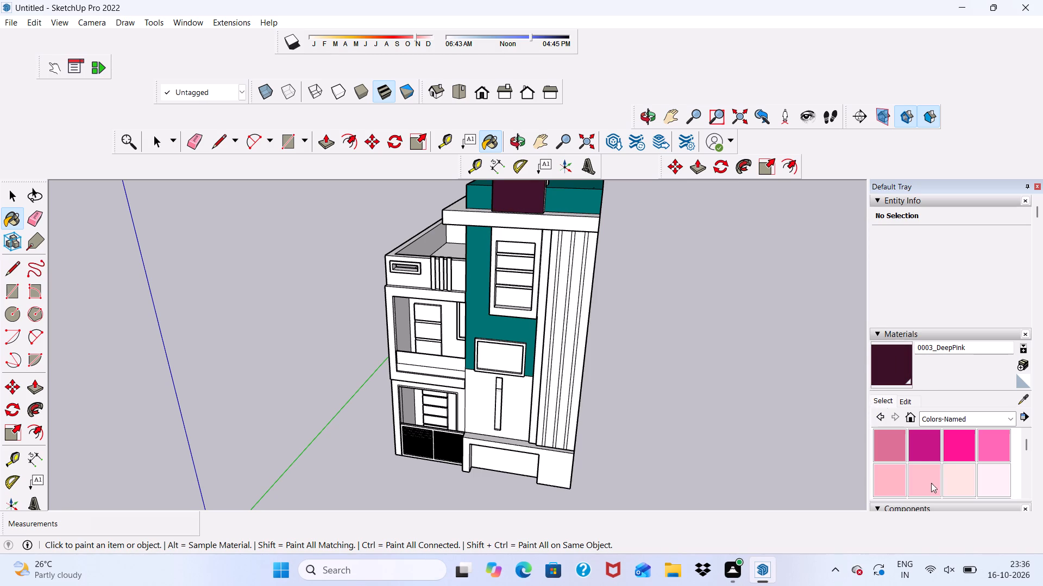
pyautogui.click(977, 448)
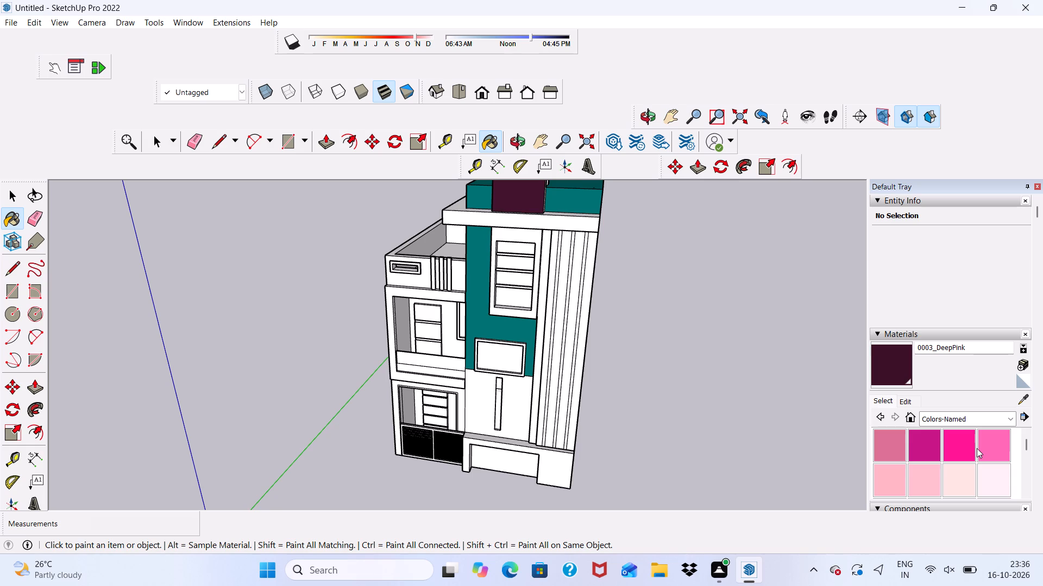
pyautogui.click(988, 448)
pyautogui.scroll(3, 602, 184)
pyautogui.scroll(-5, 590, 194)
pyautogui.scroll(4, 544, 202)
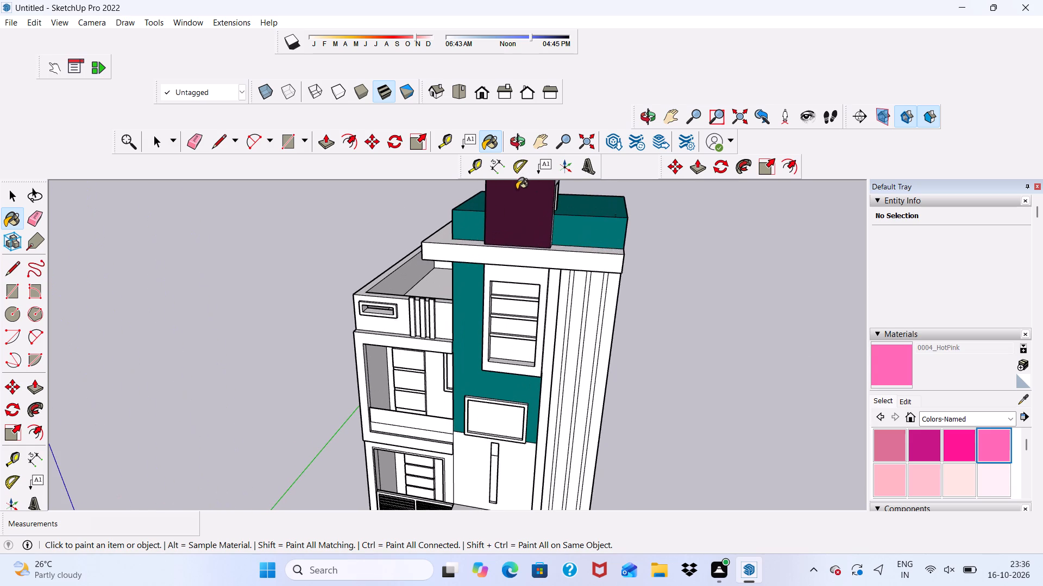
pyautogui.click(517, 193)
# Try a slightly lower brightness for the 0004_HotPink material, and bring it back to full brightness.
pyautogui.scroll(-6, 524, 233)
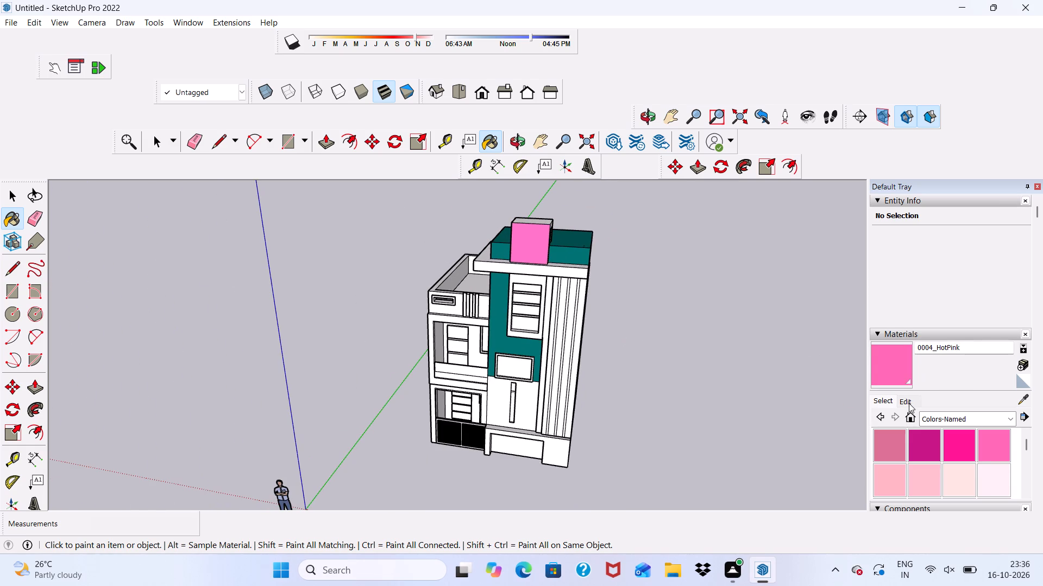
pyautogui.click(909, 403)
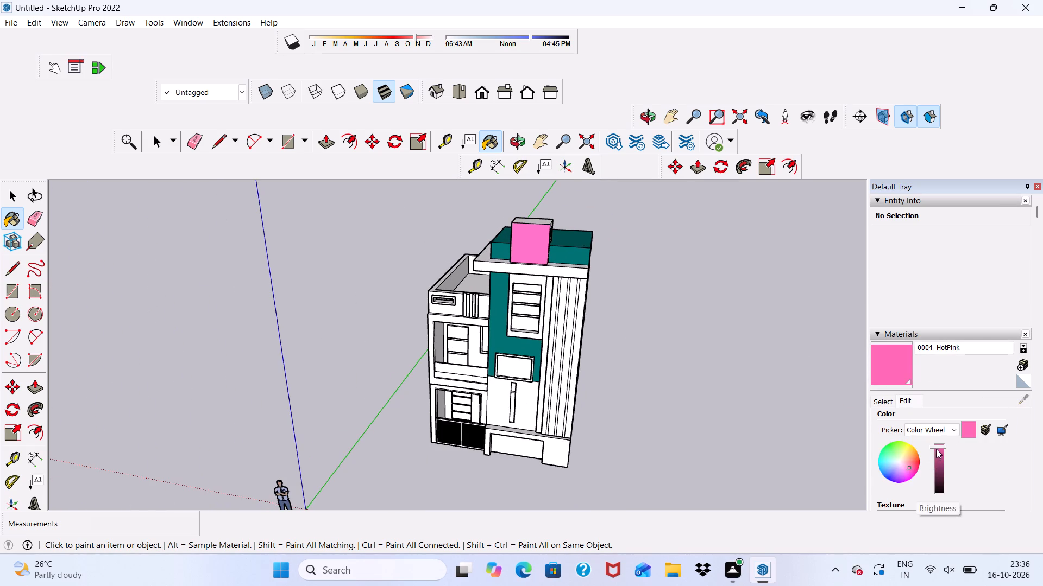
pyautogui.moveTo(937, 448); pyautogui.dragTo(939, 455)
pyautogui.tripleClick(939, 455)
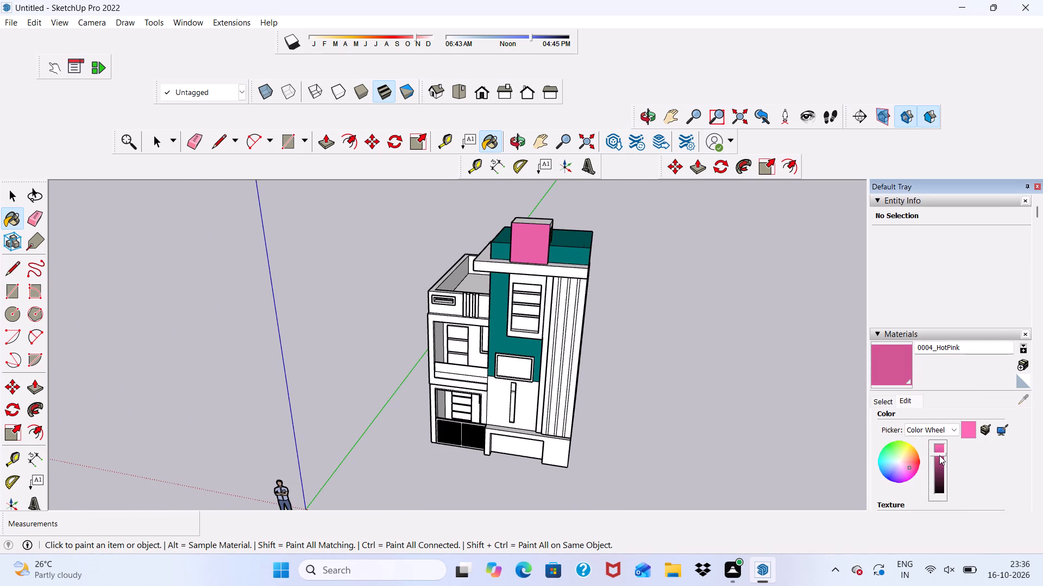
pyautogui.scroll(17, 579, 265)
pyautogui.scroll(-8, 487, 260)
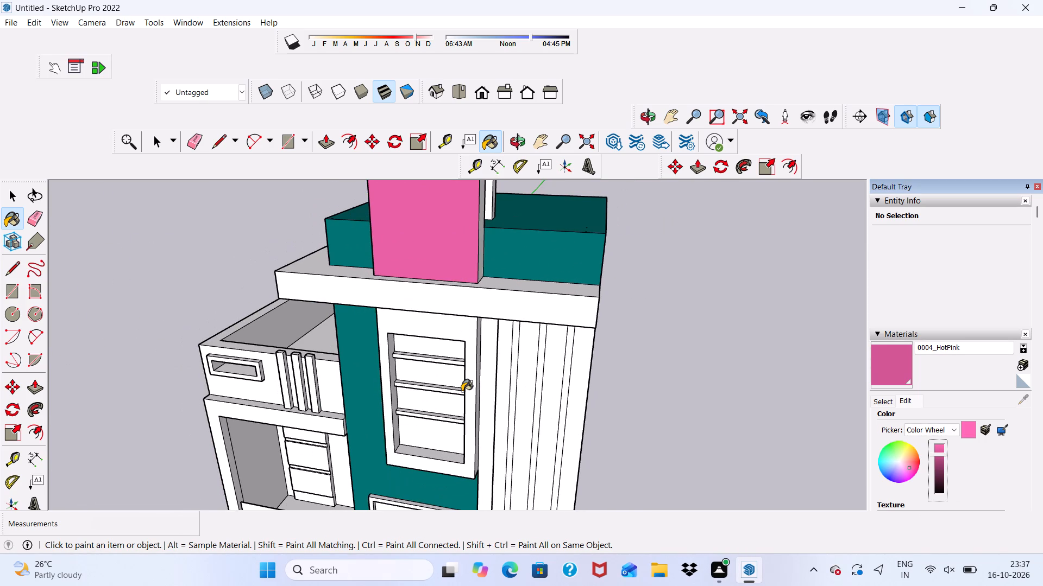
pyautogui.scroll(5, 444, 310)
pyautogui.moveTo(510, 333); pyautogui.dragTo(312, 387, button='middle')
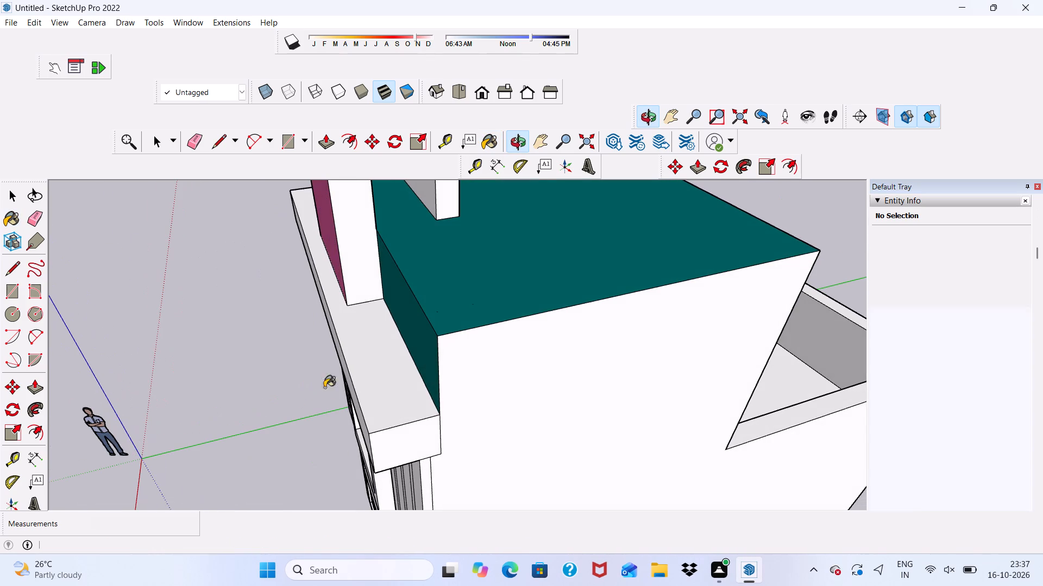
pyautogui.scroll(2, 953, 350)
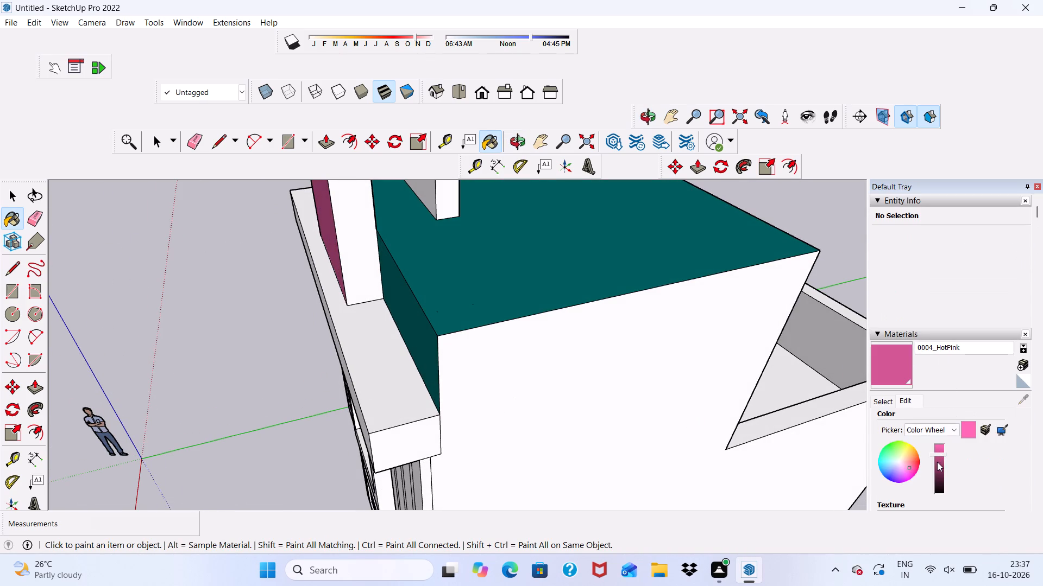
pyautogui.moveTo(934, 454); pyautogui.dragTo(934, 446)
# Paint the rooftop tower's top face and the narrow side face of its front leg with 0004_HotPink.
pyautogui.scroll(1, 548, 341)
pyautogui.scroll(-7, 332, 296)
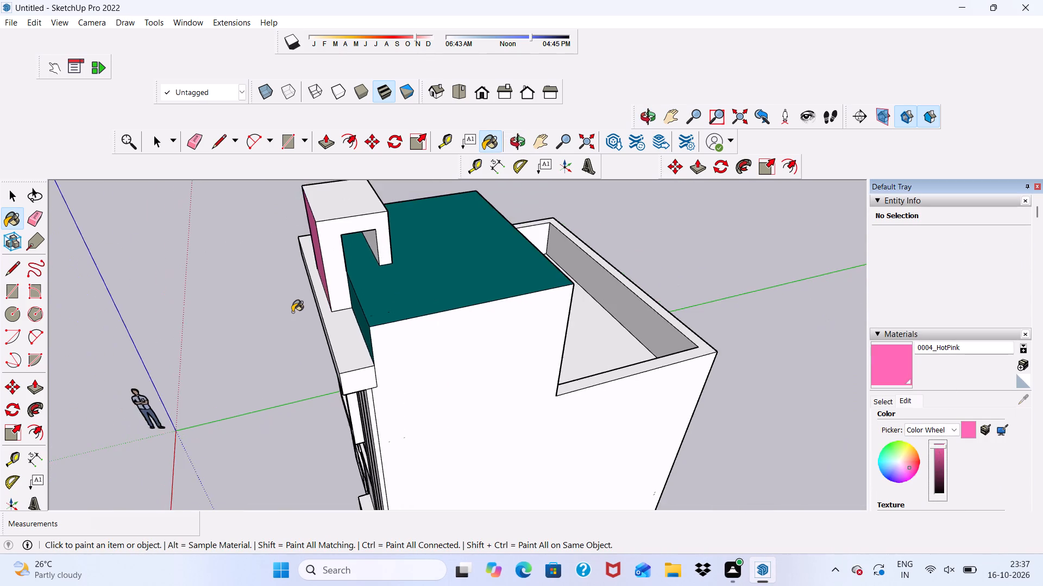
pyautogui.moveTo(294, 312); pyautogui.dragTo(499, 324, button='middle')
pyautogui.scroll(6, 489, 253)
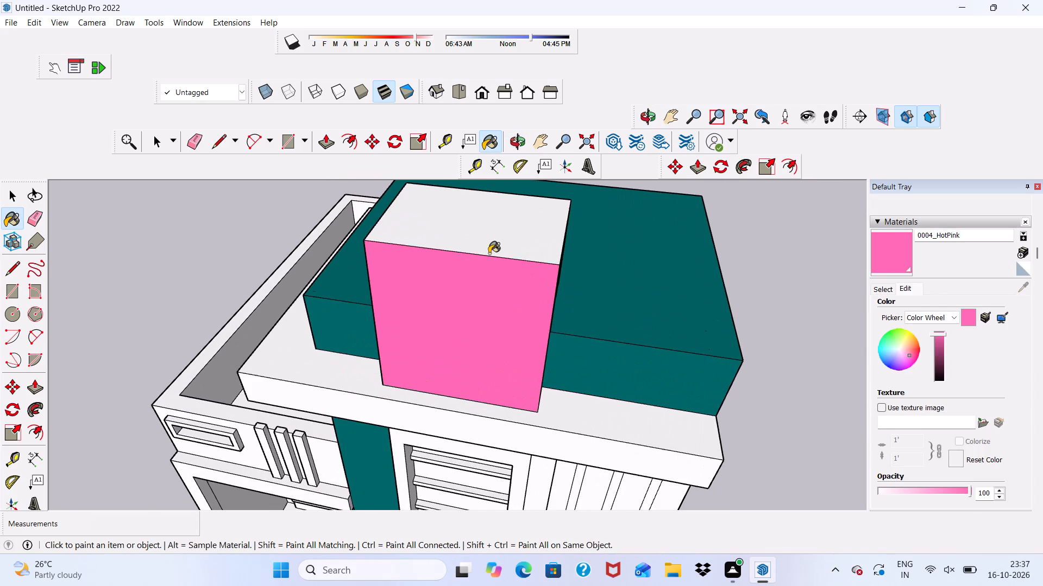
pyautogui.click(489, 253)
pyautogui.moveTo(487, 263); pyautogui.dragTo(337, 156, button='middle')
pyautogui.scroll(1, 389, 239)
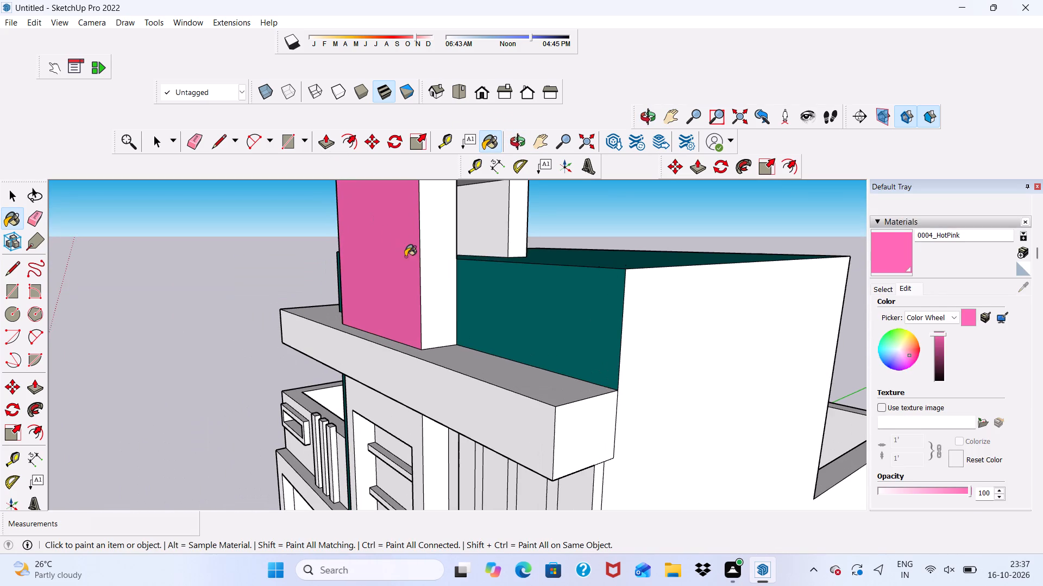
pyautogui.click(433, 275)
# Paint the rooftop tower's terrace-side face and the inner faces of its opening with 0004_HotPink.
pyautogui.scroll(-6, 430, 284)
pyautogui.moveTo(360, 312); pyautogui.dragTo(746, 348, button='middle')
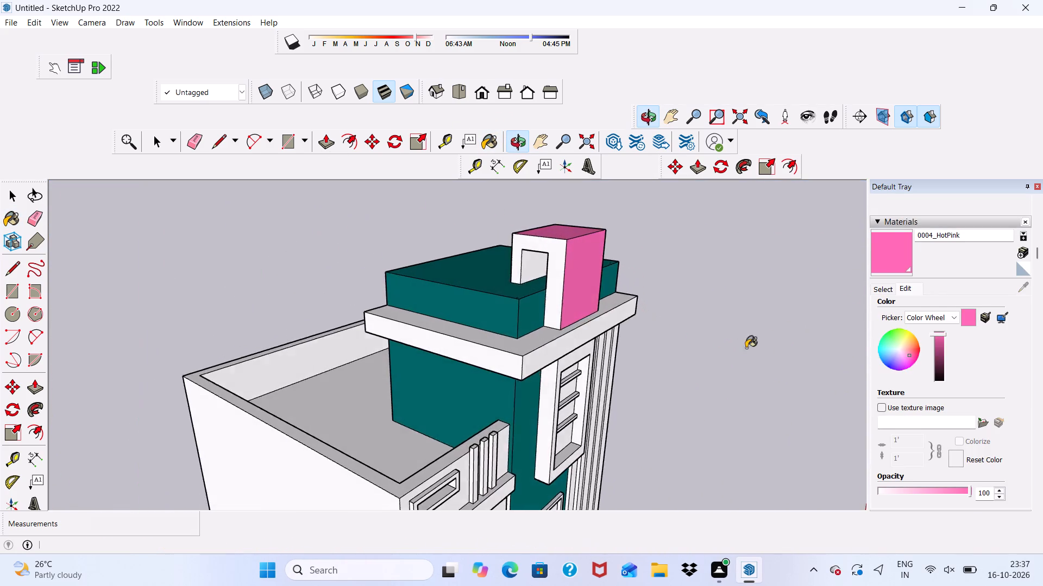
pyautogui.scroll(4, 503, 266)
pyautogui.scroll(1, 557, 232)
pyautogui.click(560, 228)
pyautogui.scroll(4, 555, 256)
pyautogui.click(550, 265)
pyautogui.moveTo(550, 266); pyautogui.dragTo(574, 239, button='middle')
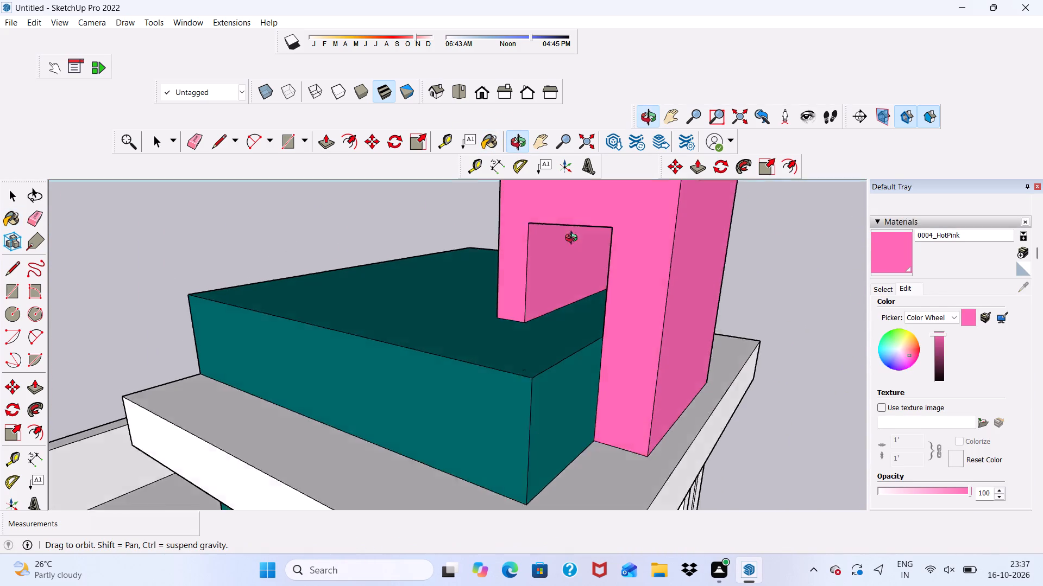
pyautogui.moveTo(574, 239); pyautogui.dragTo(675, 223, button='middle')
pyautogui.scroll(4, 648, 231)
pyautogui.click(641, 233)
pyautogui.click(599, 203)
# Paint the frame around the upper-floor front window below the slab with 0004_HotPink.
pyautogui.scroll(-7, 517, 215)
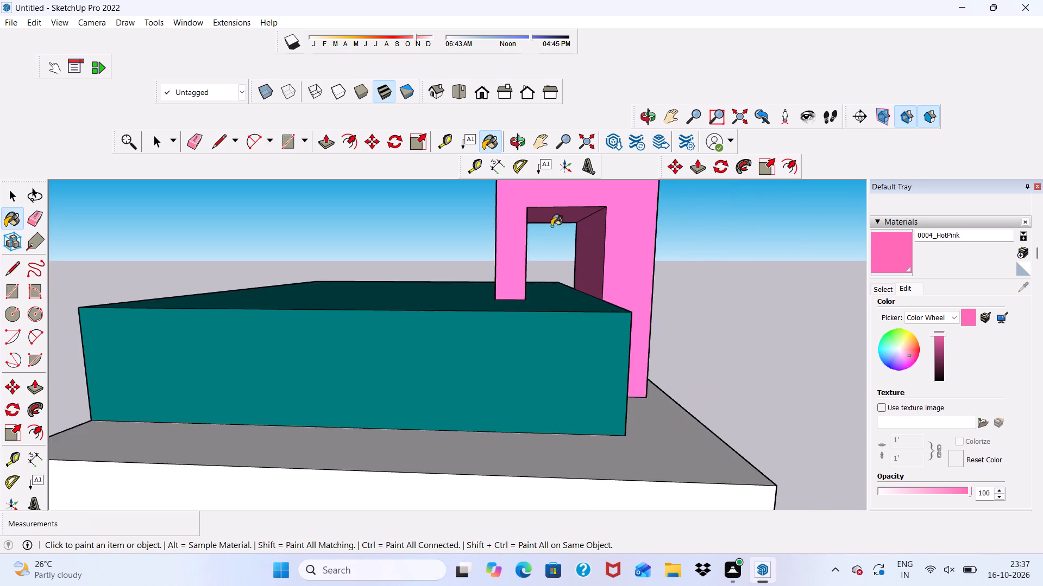
pyautogui.scroll(-3, 551, 226)
pyautogui.moveTo(562, 286); pyautogui.dragTo(365, 249, button='middle')
pyautogui.scroll(1, 359, 248)
pyautogui.scroll(-5, 369, 239)
pyautogui.scroll(4, 474, 329)
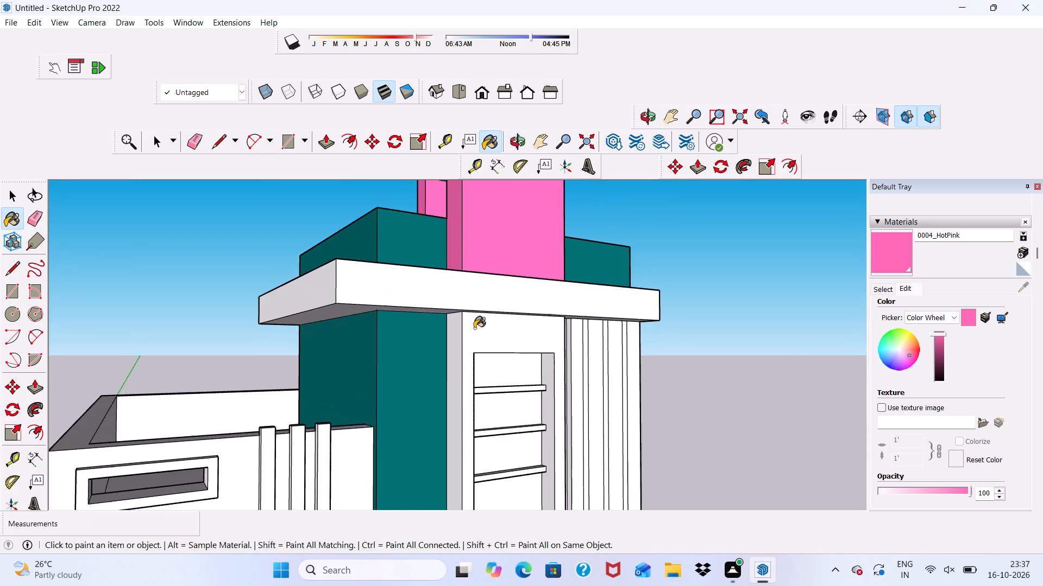
pyautogui.click(474, 328)
# Lower the brightness of the 0004_HotPink material slightly to a deeper pink.
pyautogui.scroll(-6, 403, 297)
pyautogui.moveTo(482, 330); pyautogui.dragTo(319, 339, button='middle')
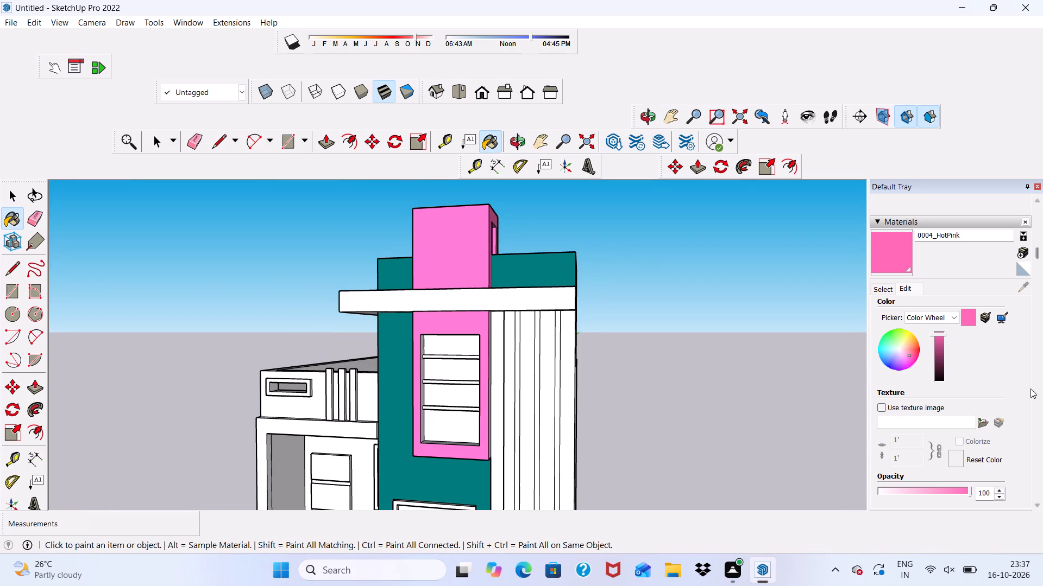
pyautogui.moveTo(931, 334); pyautogui.dragTo(932, 334)
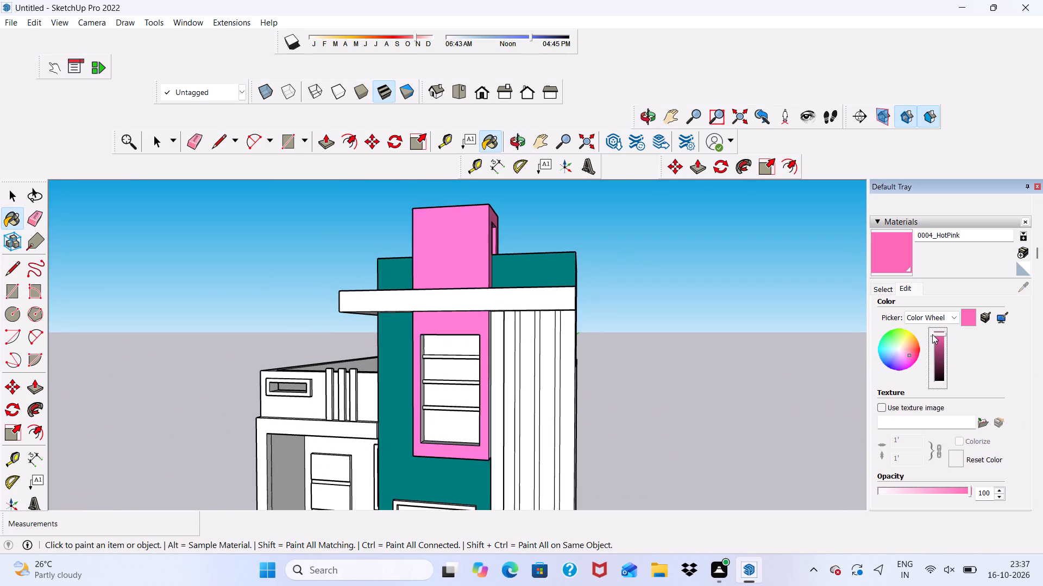
pyautogui.moveTo(932, 334); pyautogui.dragTo(936, 344)
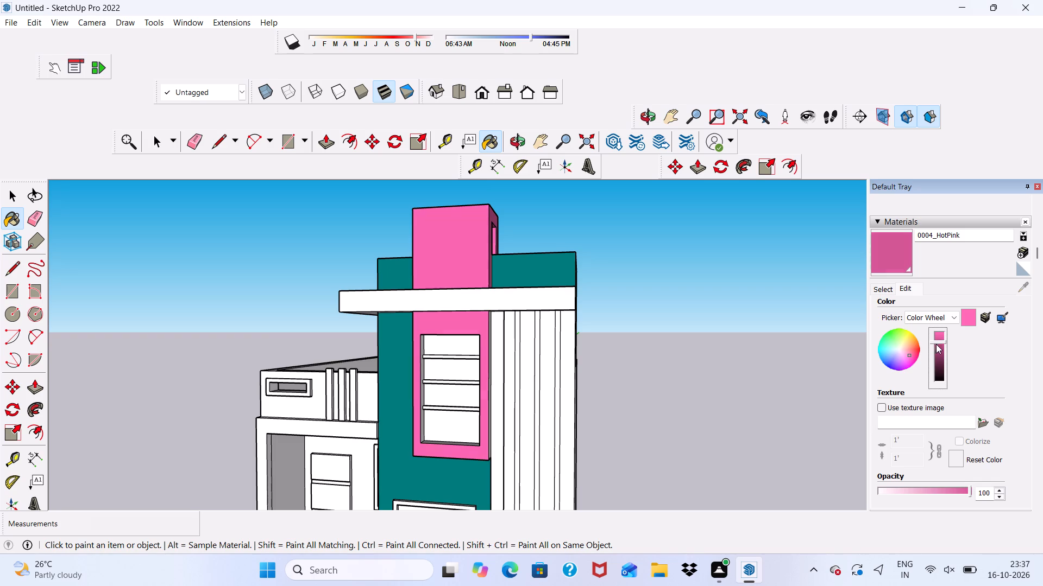
pyautogui.moveTo(936, 344); pyautogui.dragTo(937, 346)
pyautogui.click(937, 346)
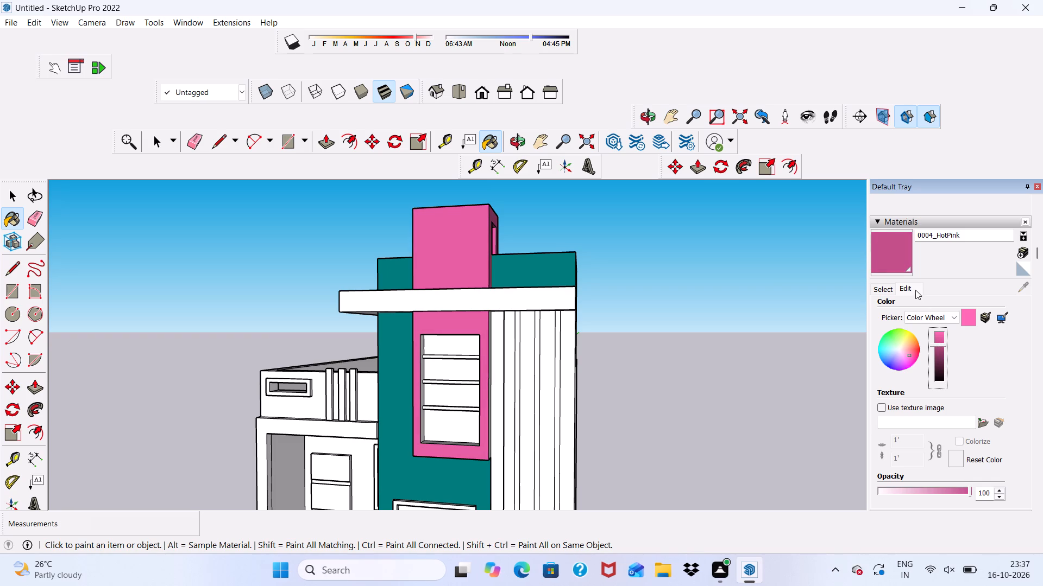
# Paint the rooftop tower's front face with the Color L05 material from the Colors collection.
pyautogui.click(876, 285)
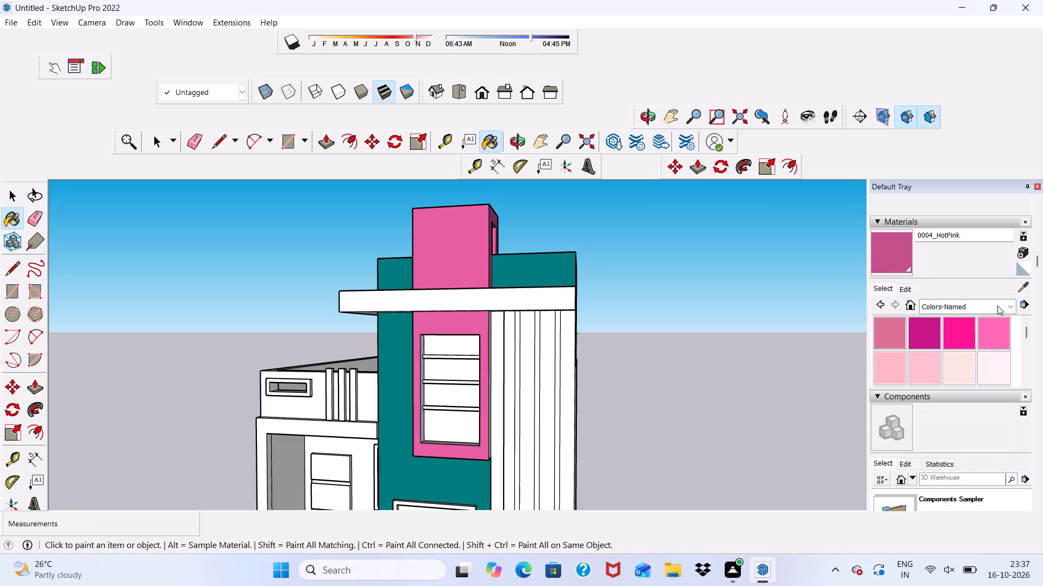
pyautogui.click(1007, 304)
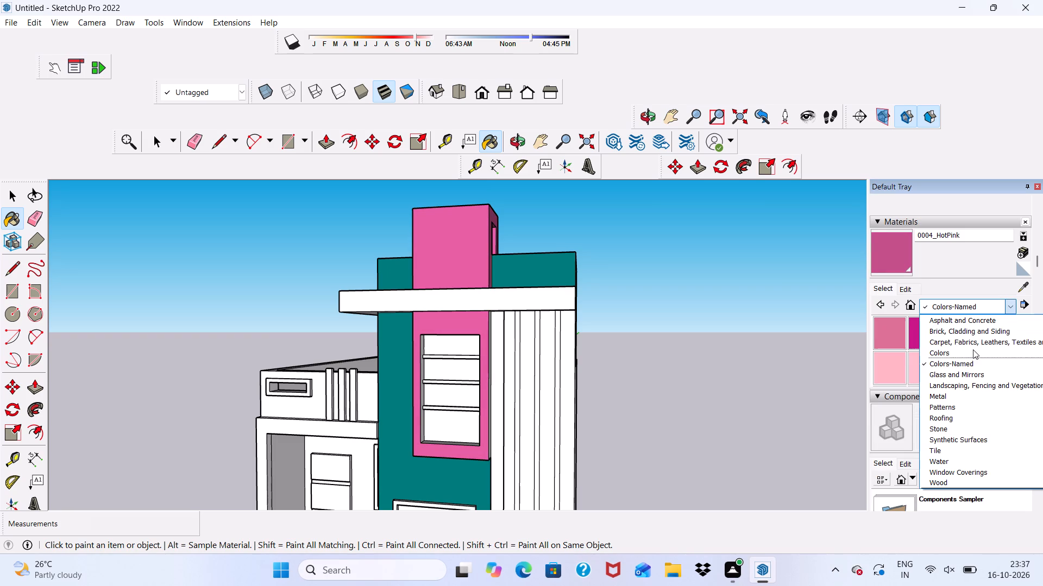
pyautogui.click(973, 349)
pyautogui.scroll(-5, 972, 351)
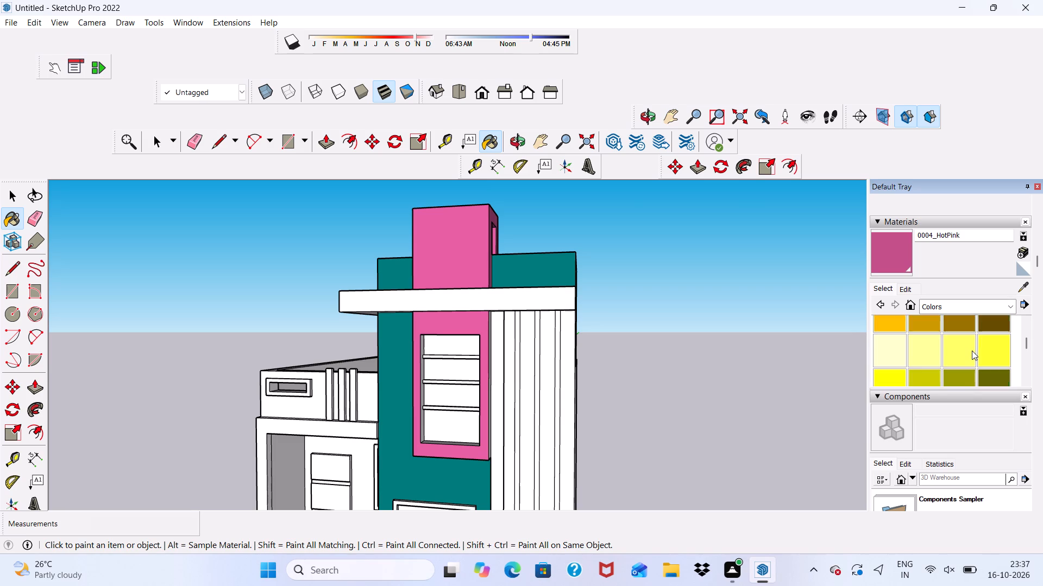
pyautogui.scroll(-6, 972, 351)
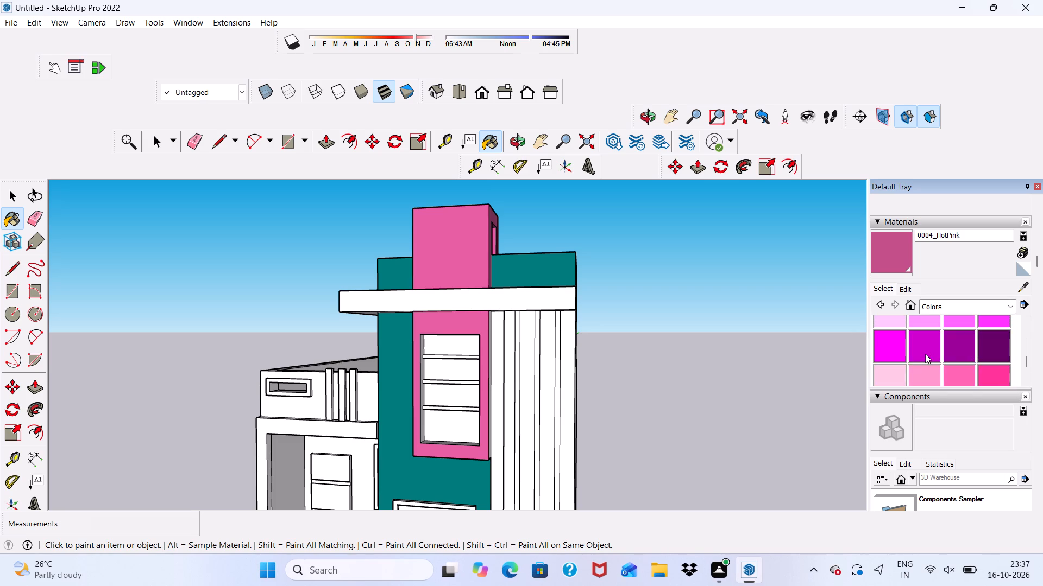
pyautogui.scroll(-1, 925, 354)
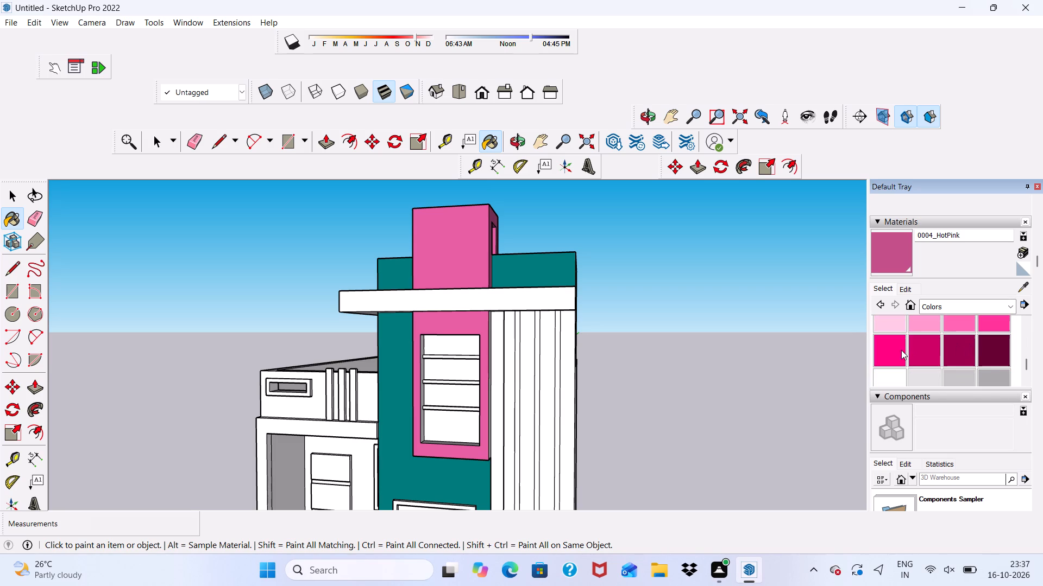
pyautogui.click(889, 350)
pyautogui.scroll(4, 507, 251)
pyautogui.click(450, 250)
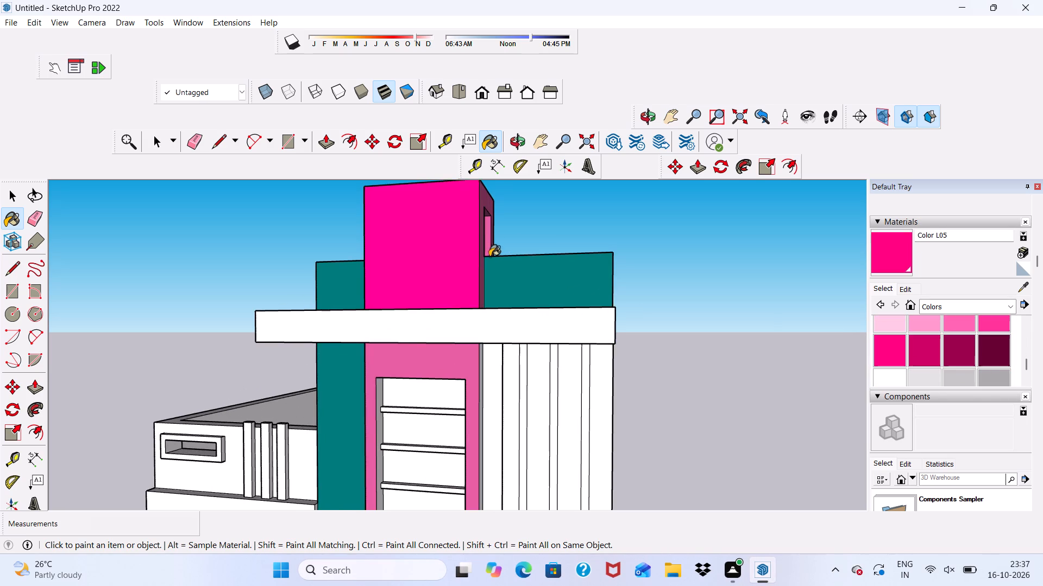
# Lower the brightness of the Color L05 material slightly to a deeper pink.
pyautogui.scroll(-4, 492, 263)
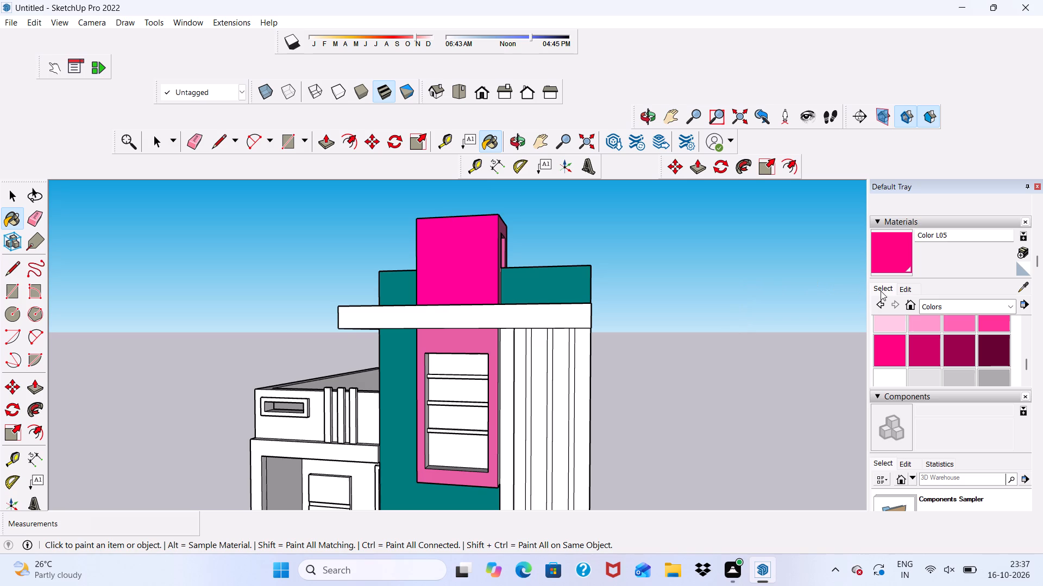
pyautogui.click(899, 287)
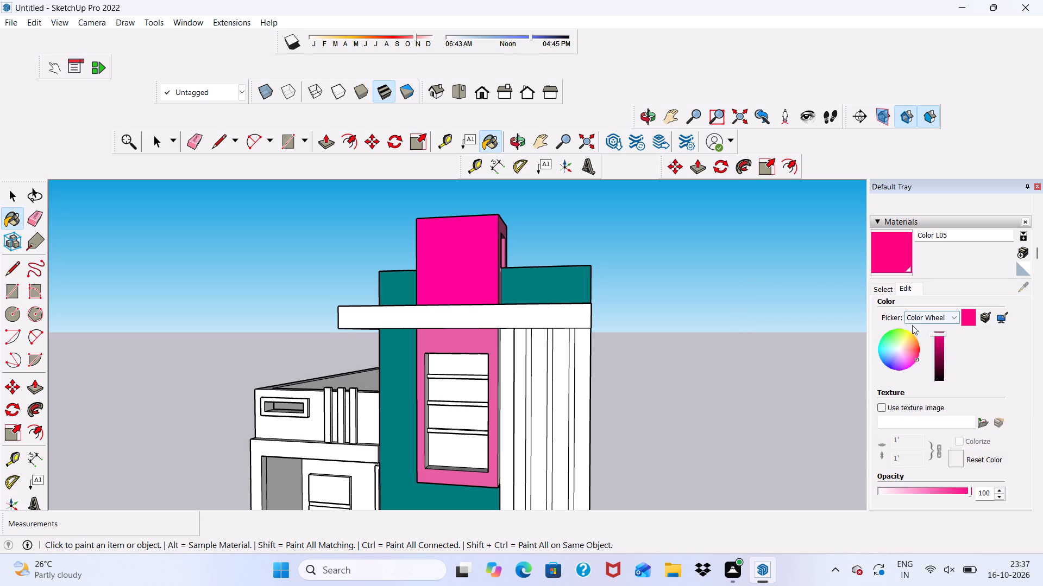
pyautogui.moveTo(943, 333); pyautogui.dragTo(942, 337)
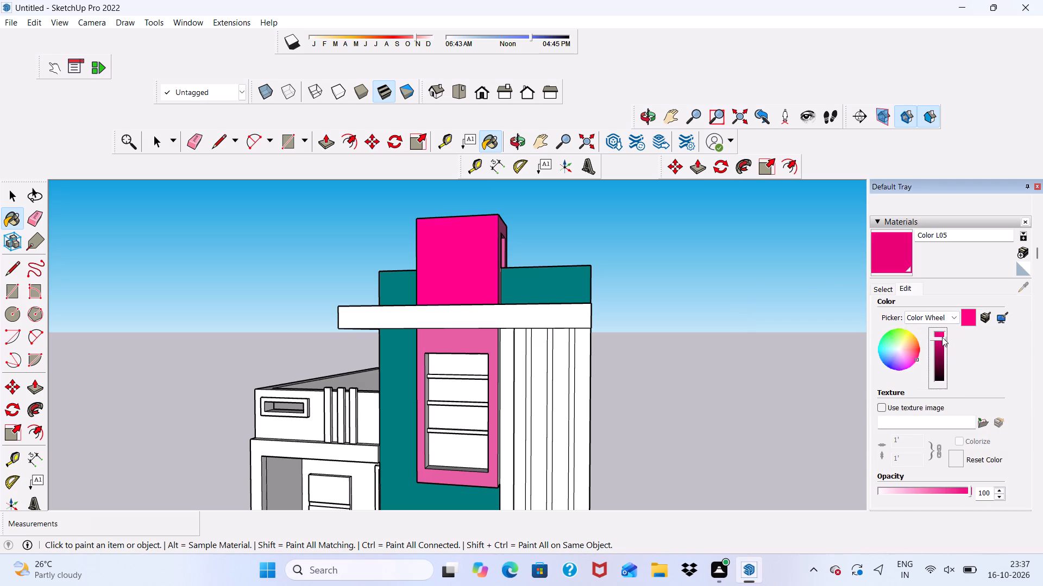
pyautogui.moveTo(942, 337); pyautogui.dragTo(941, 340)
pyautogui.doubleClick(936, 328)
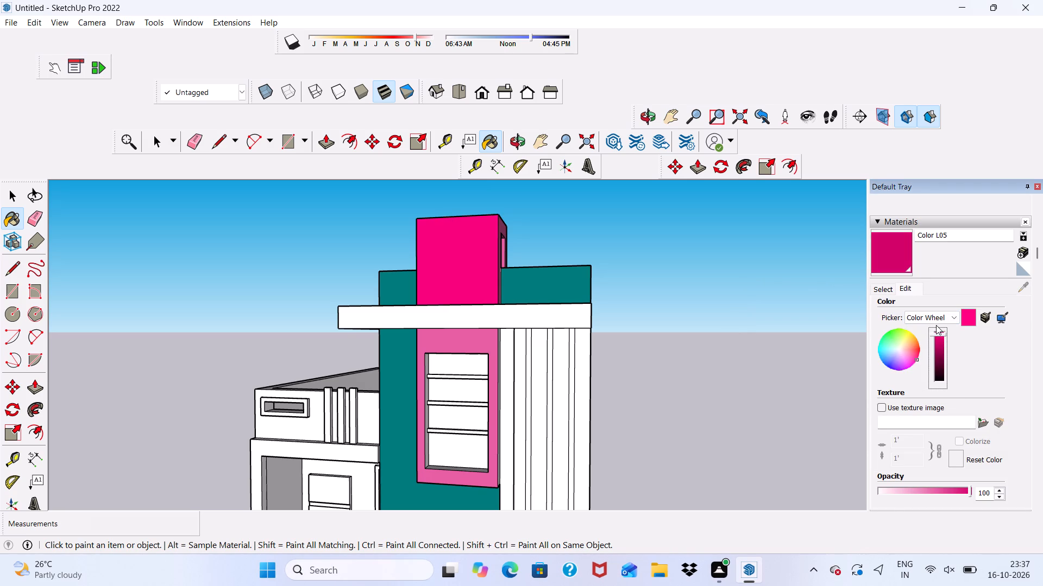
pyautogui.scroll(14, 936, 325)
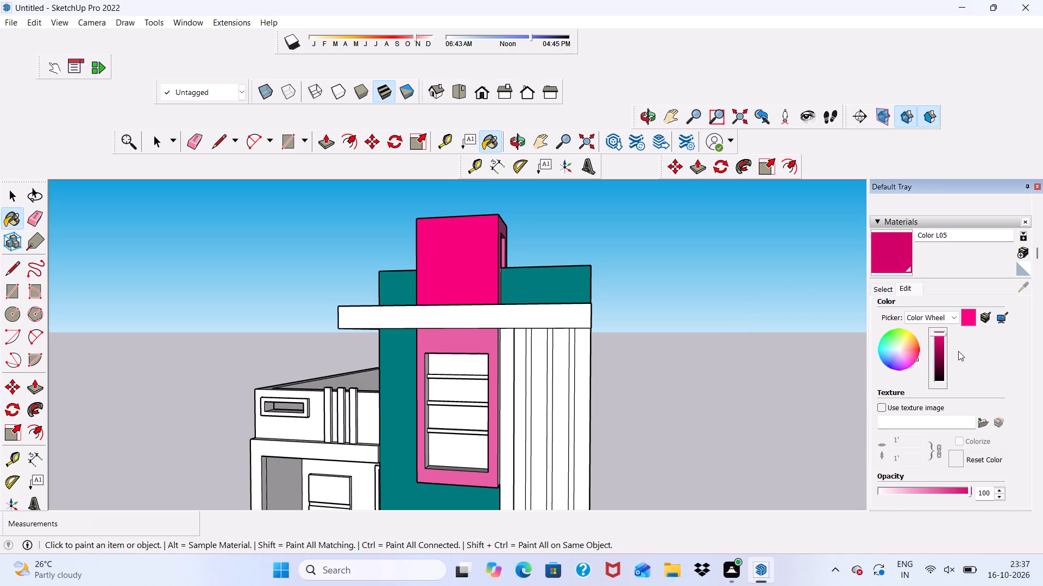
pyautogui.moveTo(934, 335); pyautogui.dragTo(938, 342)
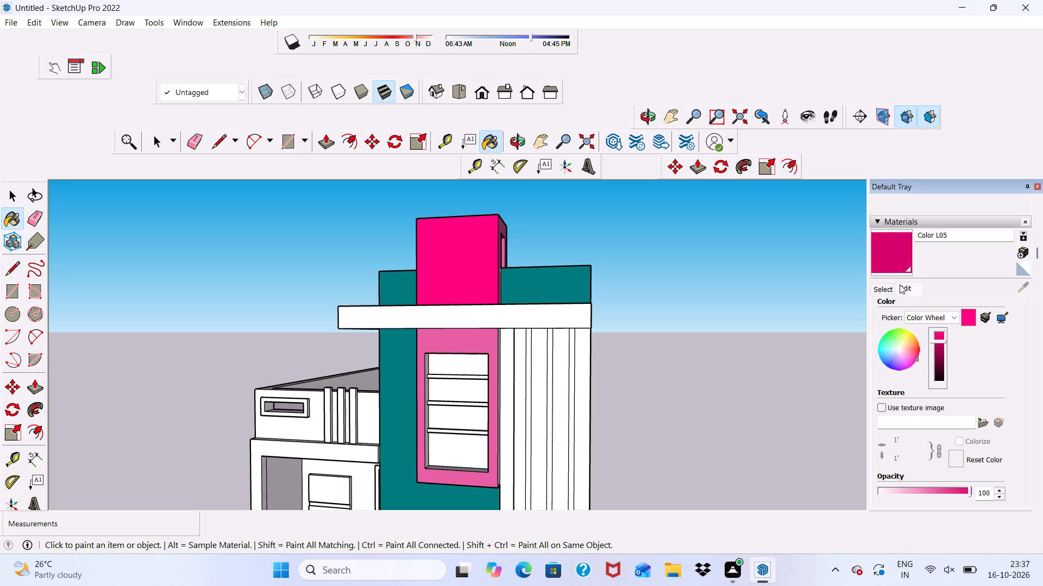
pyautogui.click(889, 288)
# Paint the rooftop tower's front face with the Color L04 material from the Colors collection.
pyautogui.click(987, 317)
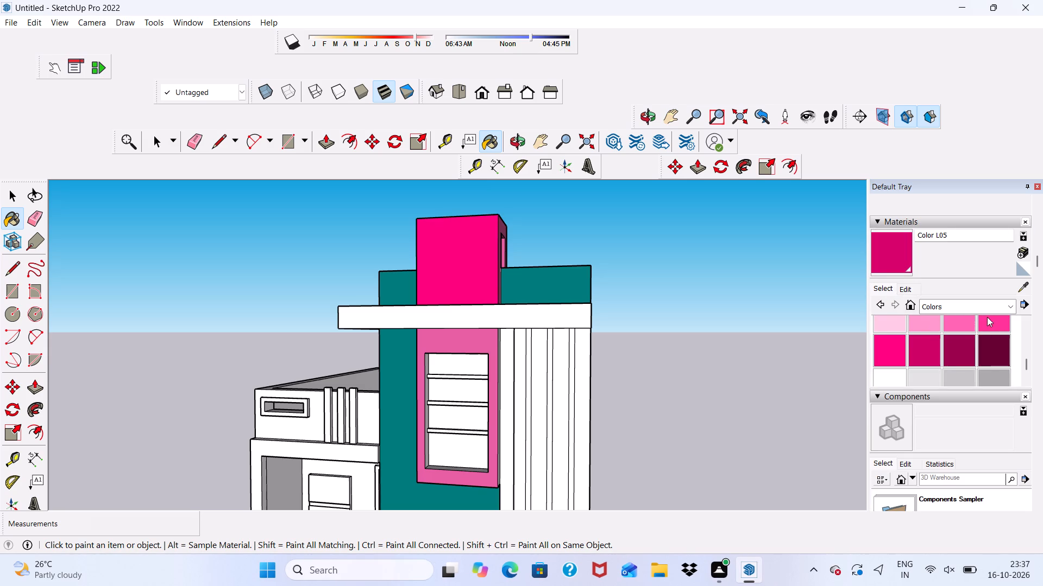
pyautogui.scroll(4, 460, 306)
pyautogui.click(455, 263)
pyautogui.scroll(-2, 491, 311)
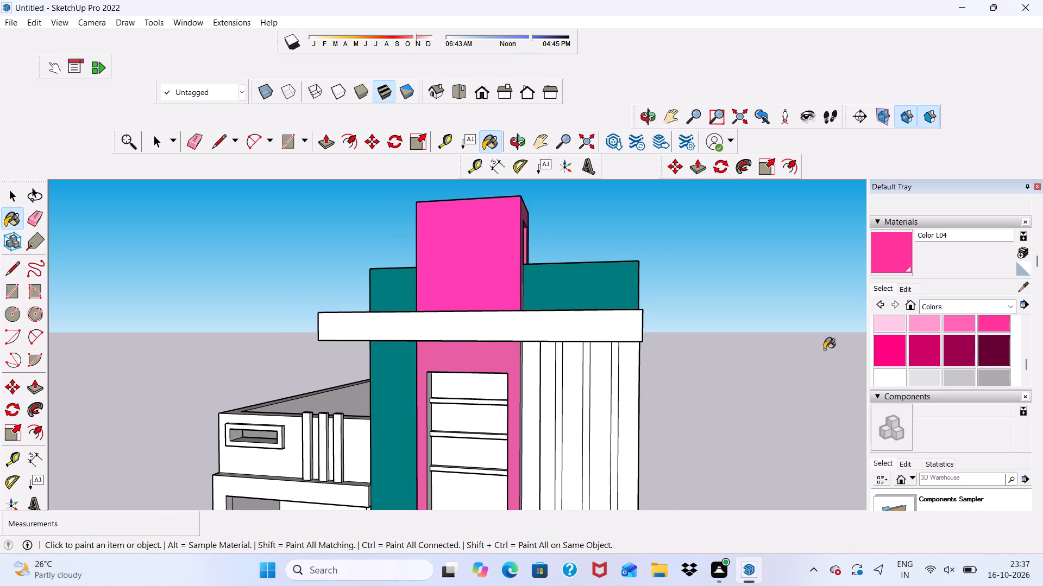
# Paint the rooftop tower's front face with the Color L03 material from the Colors collection.
pyautogui.click(920, 324)
pyautogui.click(955, 326)
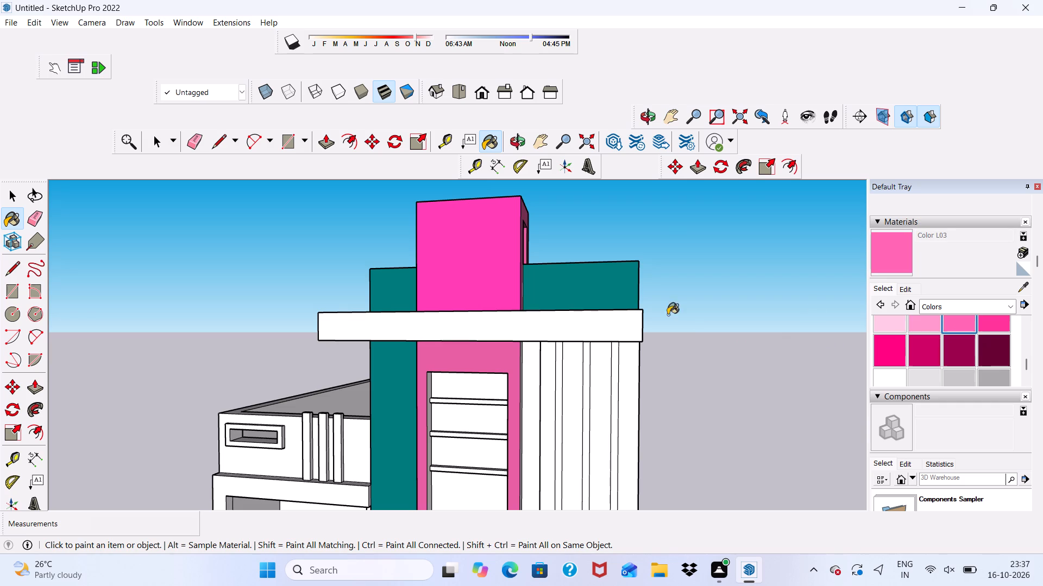
pyautogui.click(469, 252)
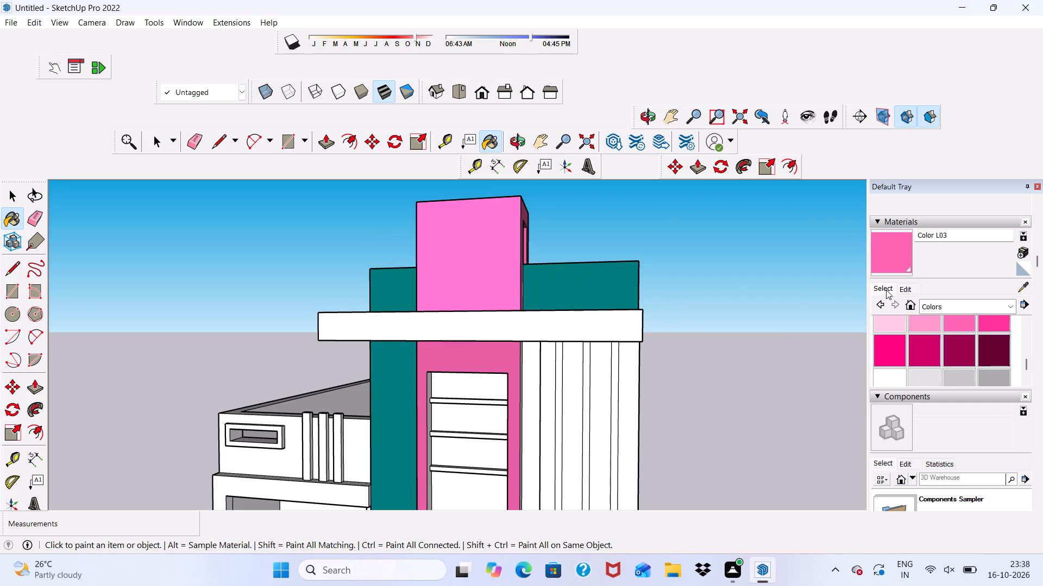
# Lower the brightness of the Color L03 material slightly to a deeper pink.
pyautogui.click(910, 284)
pyautogui.moveTo(935, 334); pyautogui.dragTo(940, 342)
# Paint the front and the terrace-side outer face of the upper window frame below the slab with Color L03.
pyautogui.scroll(4, 489, 342)
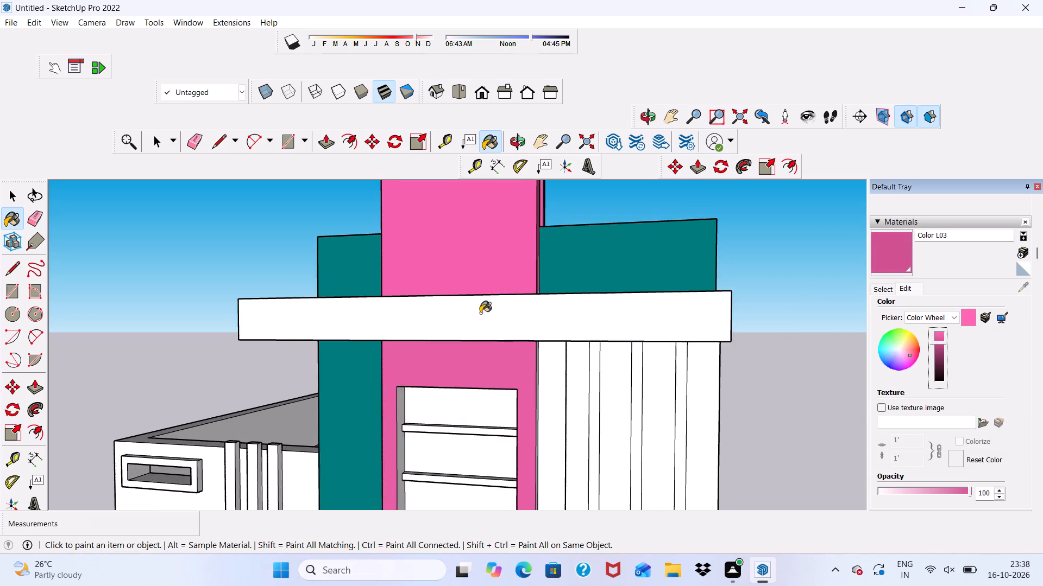
pyautogui.scroll(-2, 479, 297)
pyautogui.moveTo(516, 331); pyautogui.dragTo(421, 365, button='middle')
pyautogui.scroll(2, 429, 357)
pyautogui.click(429, 360)
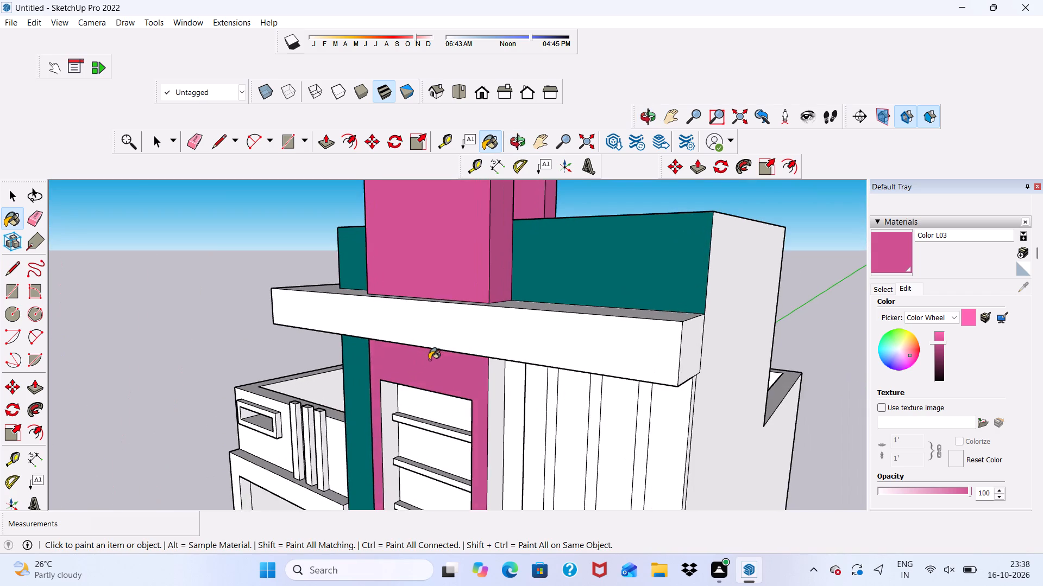
pyautogui.scroll(-4, 331, 297)
pyautogui.moveTo(365, 343); pyautogui.dragTo(542, 238, button='middle')
pyautogui.scroll(5, 493, 355)
pyautogui.scroll(-2, 472, 354)
pyautogui.moveTo(422, 355); pyautogui.dragTo(550, 373, button='middle')
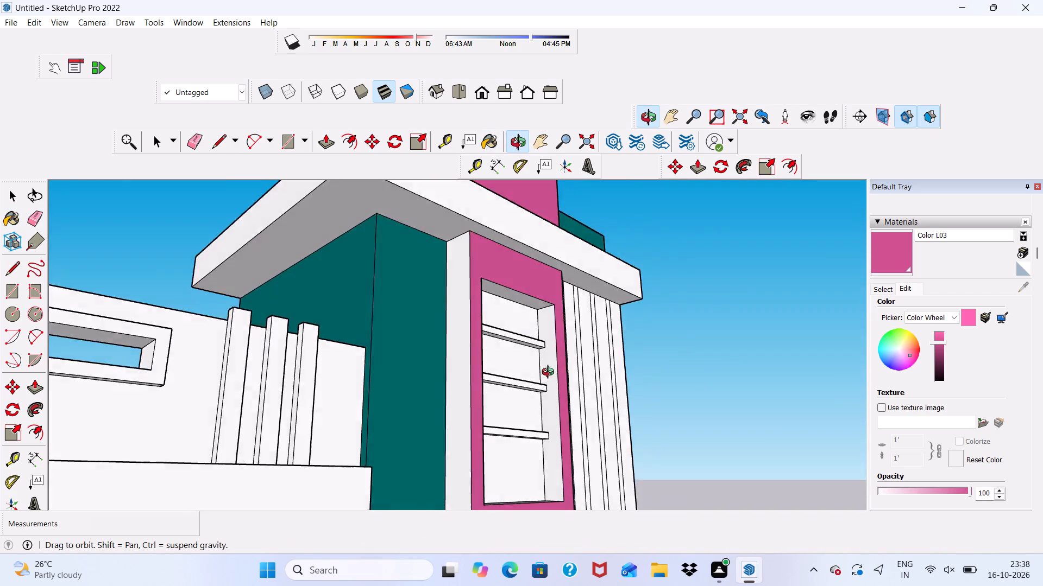
pyautogui.moveTo(550, 373); pyautogui.dragTo(554, 400, button='middle')
pyautogui.scroll(3, 399, 415)
pyautogui.click(485, 365)
# Paint the two inner side faces and the inner top face of the upper window frame with Color L03.
pyautogui.scroll(-5, 485, 360)
pyautogui.moveTo(531, 380); pyautogui.dragTo(387, 419, button='middle')
pyautogui.scroll(7, 501, 361)
pyautogui.click(611, 273)
pyautogui.scroll(-1, 546, 312)
pyautogui.moveTo(545, 314); pyautogui.dragTo(536, 314, button='middle')
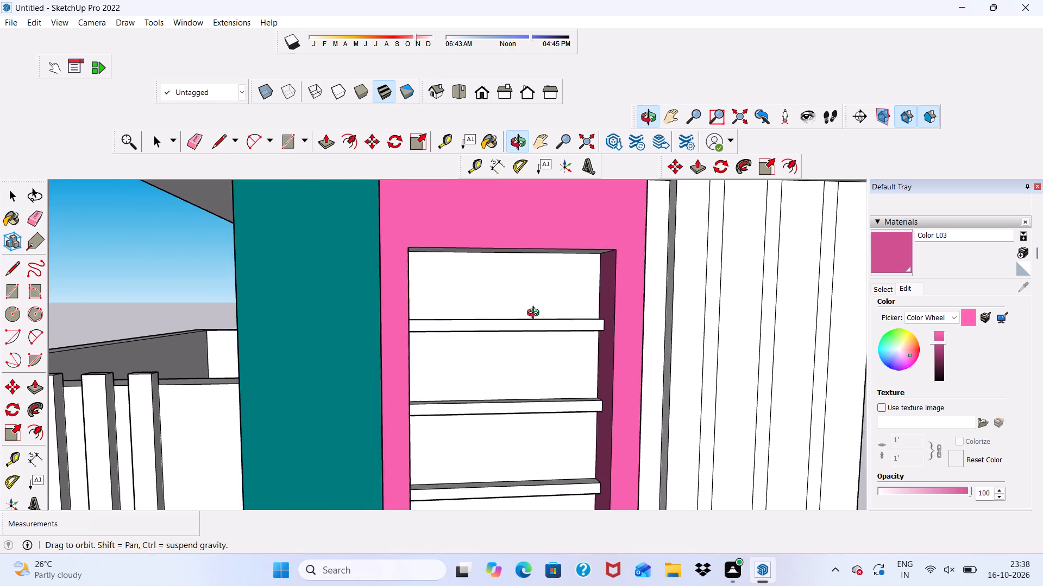
pyautogui.moveTo(536, 314); pyautogui.dragTo(348, 303, button='middle')
pyautogui.scroll(3, 348, 297)
pyautogui.click(371, 286)
pyautogui.click(399, 235)
pyautogui.scroll(-2, 371, 254)
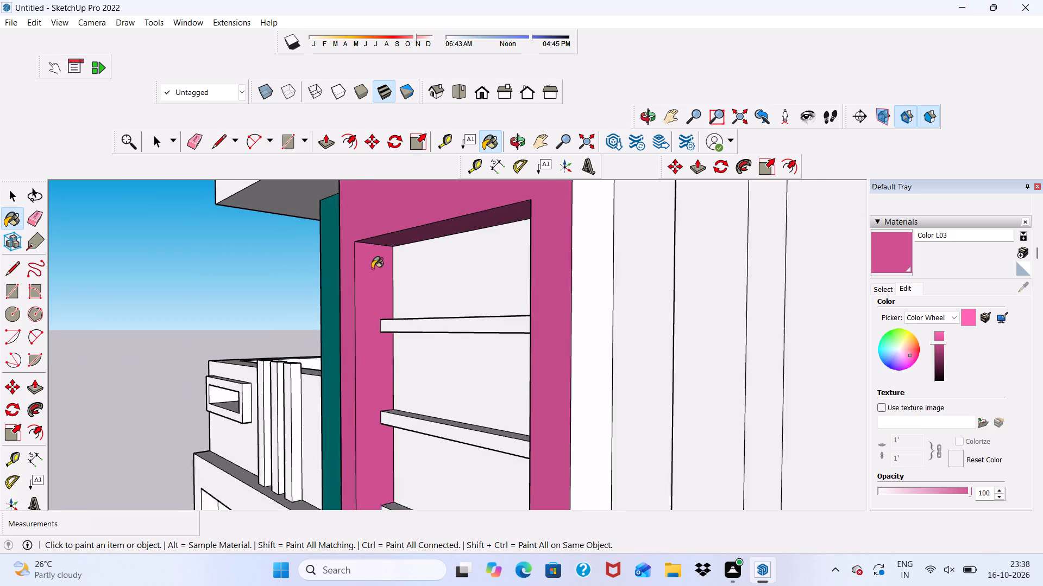
# Paint the upper window frame's outer side beside the ribbed wall, its inner sill and its underside with Color L03.
pyautogui.scroll(-3, 372, 269)
pyautogui.click(498, 309)
pyautogui.scroll(-5, 406, 253)
pyautogui.moveTo(406, 298); pyautogui.dragTo(456, 317, button='middle')
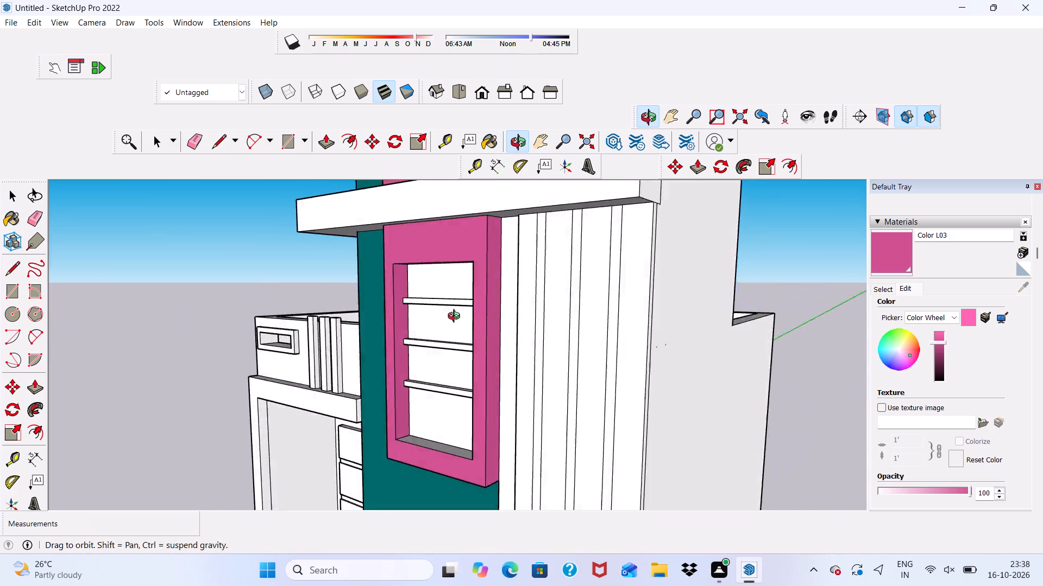
pyautogui.moveTo(456, 317); pyautogui.dragTo(501, 311, button='middle')
pyautogui.scroll(2, 501, 311)
pyautogui.scroll(-5, 420, 239)
pyautogui.moveTo(466, 377); pyautogui.dragTo(460, 436, button='middle')
pyautogui.scroll(3, 460, 436)
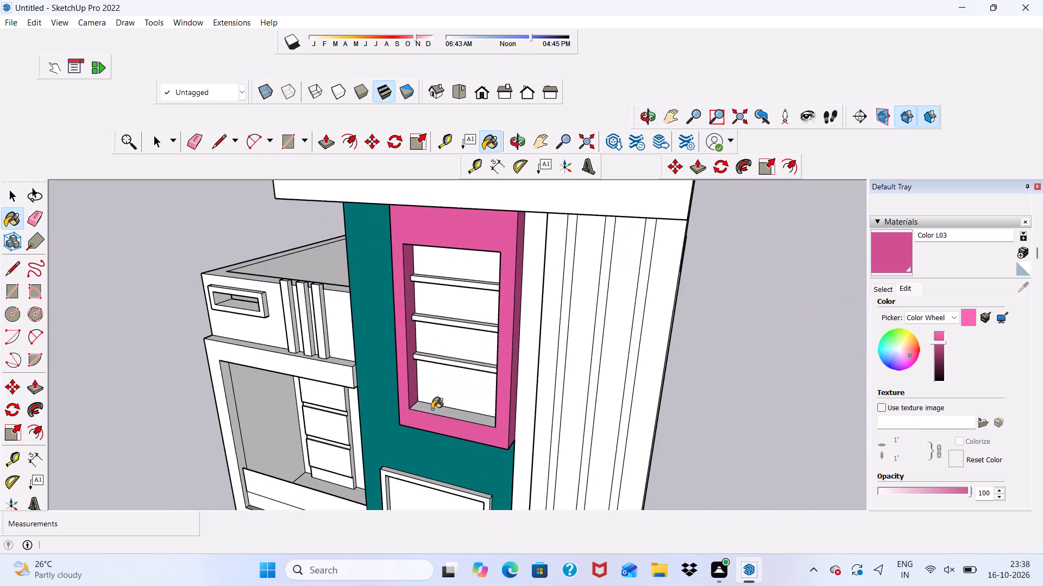
pyautogui.click(432, 409)
pyautogui.scroll(-5, 401, 359)
pyautogui.moveTo(416, 385); pyautogui.dragTo(458, 211, button='middle')
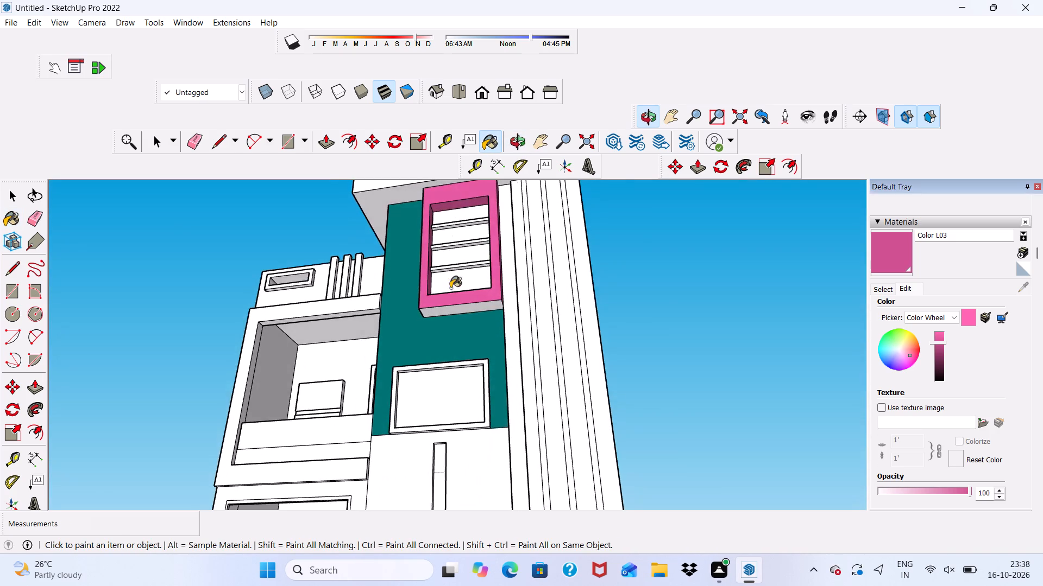
pyautogui.scroll(4, 450, 298)
pyautogui.click(441, 318)
pyautogui.moveTo(441, 317); pyautogui.dragTo(579, 341, button='middle')
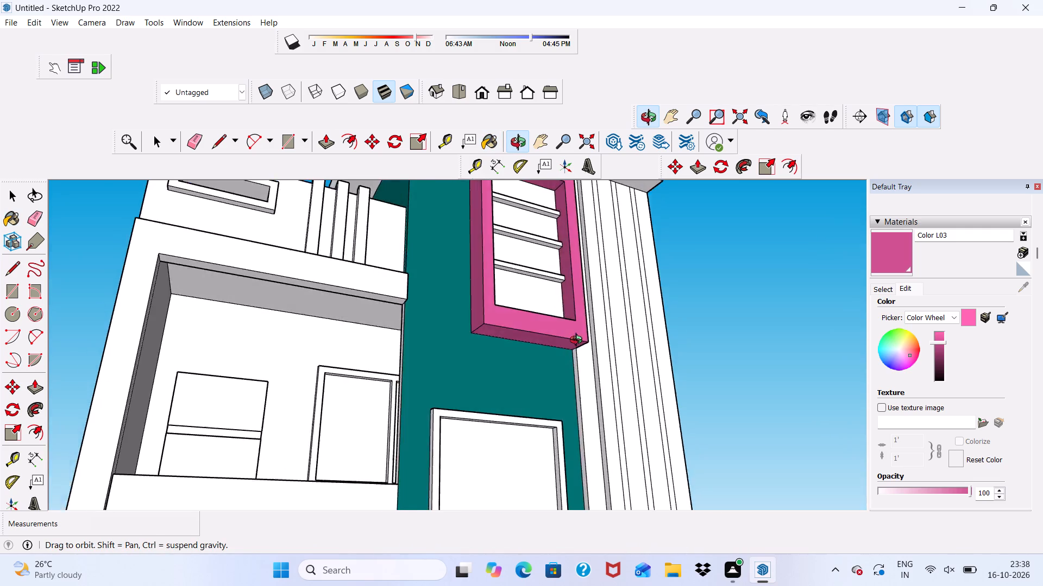
pyautogui.moveTo(579, 341); pyautogui.dragTo(258, 517, button='middle')
pyautogui.scroll(-9, 291, 369)
pyautogui.moveTo(328, 303); pyautogui.dragTo(563, 279, button='middle')
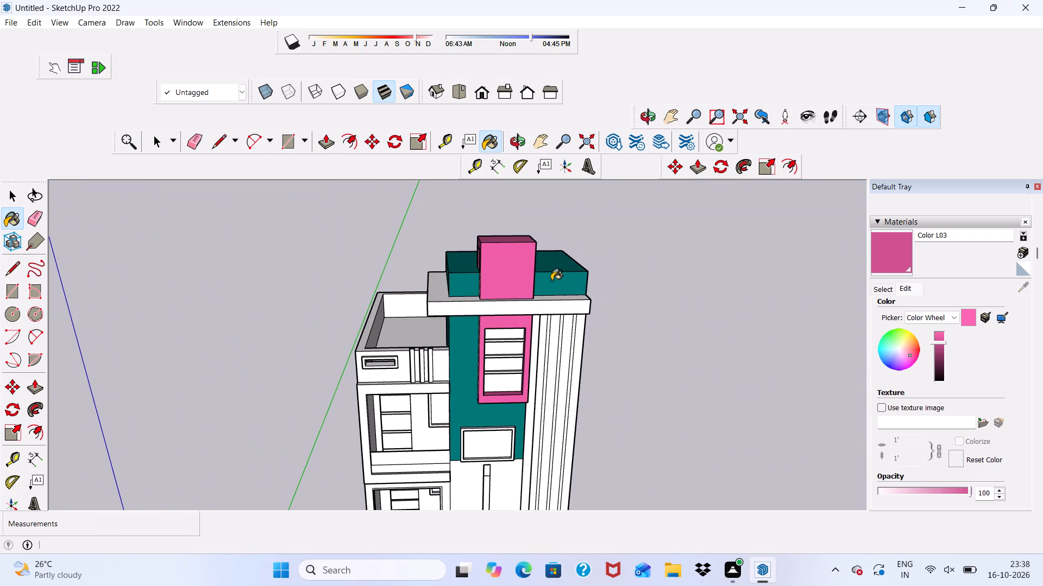
# Paint the lower front wall around the narrow vertical slot, beneath the teal wall, with Color L03.
pyautogui.press('space')
pyautogui.scroll(-9, 524, 283)
pyautogui.scroll(3, 521, 361)
pyautogui.scroll(-1, 519, 362)
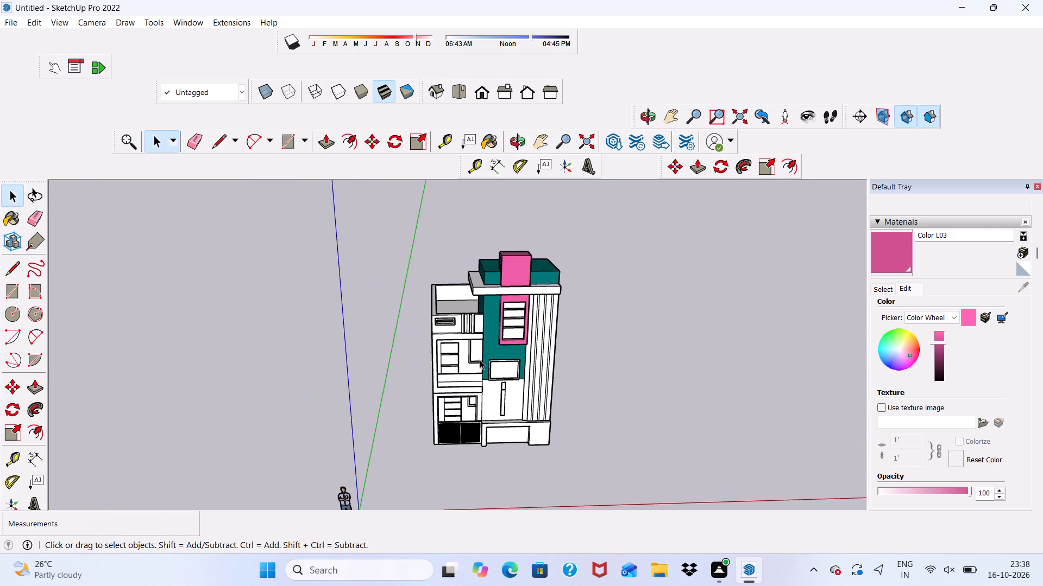
pyautogui.click(880, 251)
pyautogui.scroll(8, 599, 454)
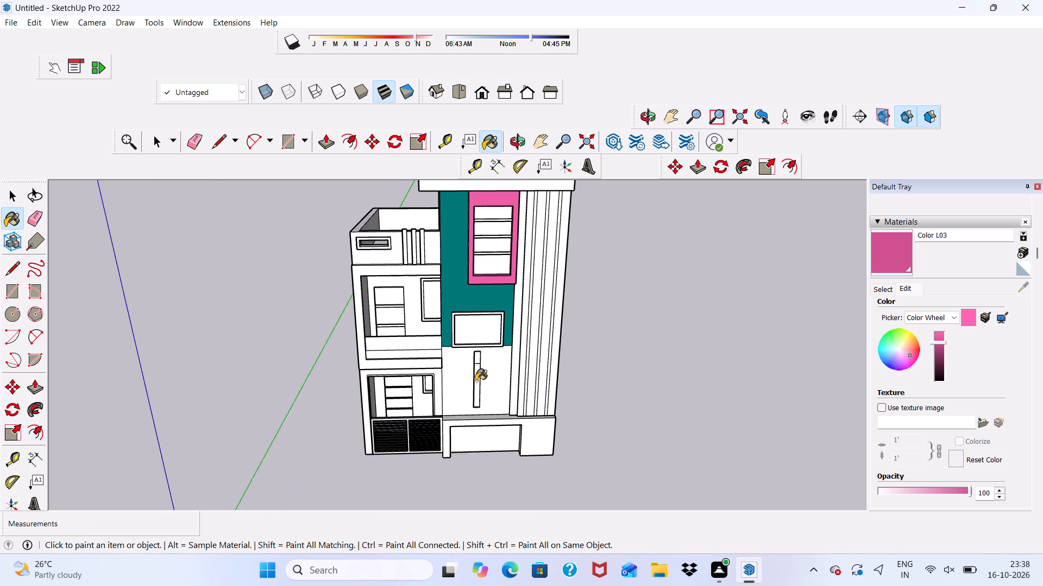
pyautogui.click(495, 376)
# Paint both inner side faces of the narrow vertical slot in the lower front wall with Color L03.
pyautogui.scroll(3, 495, 376)
pyautogui.moveTo(495, 376); pyautogui.dragTo(498, 277, button='middle')
pyautogui.scroll(10, 451, 340)
pyautogui.moveTo(471, 316); pyautogui.dragTo(390, 348, button='middle')
pyautogui.scroll(7, 409, 342)
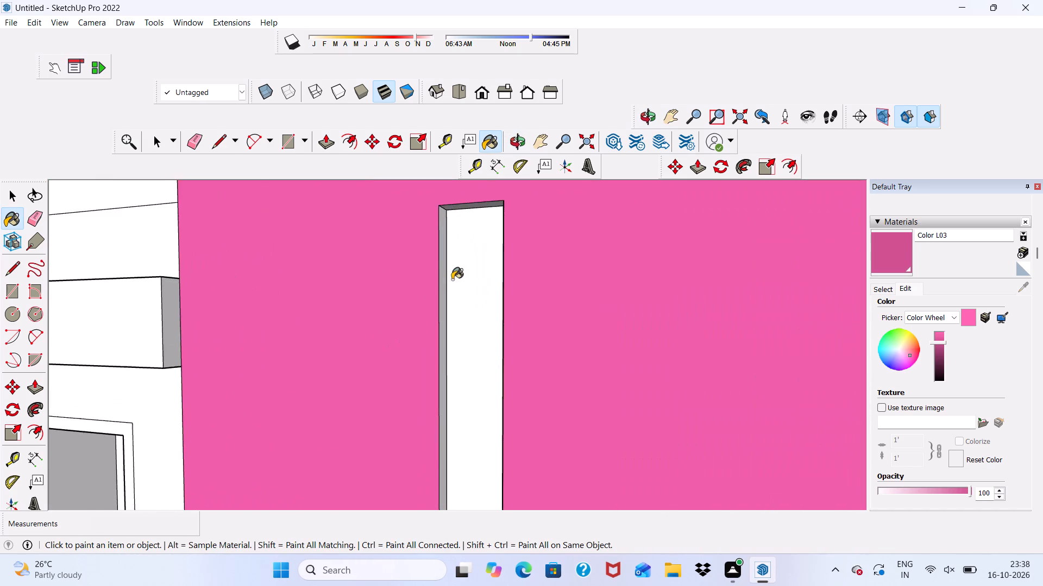
pyautogui.scroll(3, 452, 279)
pyautogui.click(442, 267)
pyautogui.scroll(-3, 446, 282)
pyautogui.moveTo(462, 331); pyautogui.dragTo(589, 324, button='middle')
pyautogui.scroll(3, 589, 324)
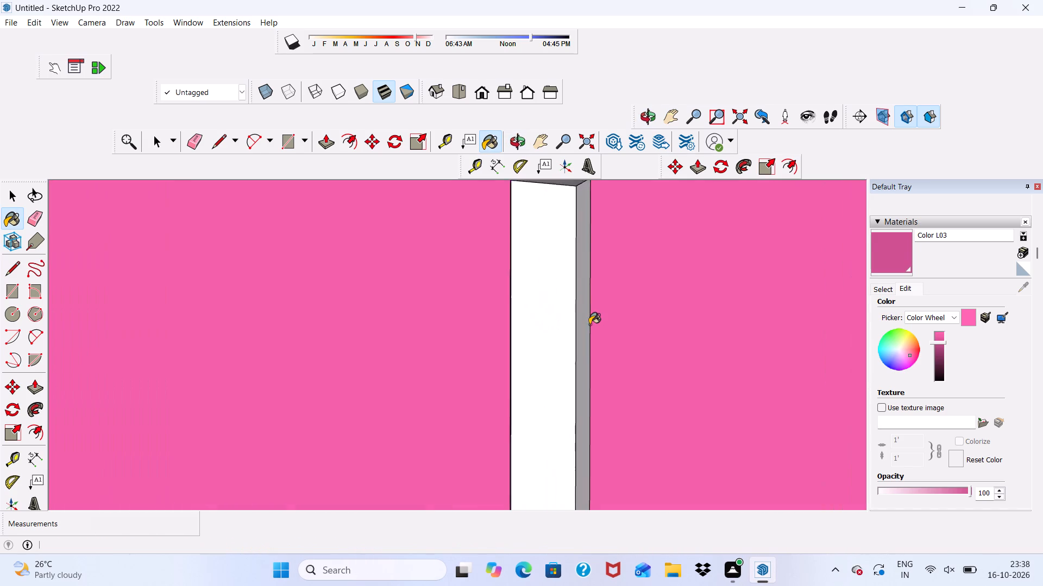
pyautogui.scroll(1, 589, 324)
pyautogui.click(585, 317)
# Paint the top and bottom inner faces of the narrow vertical slot with Color L03.
pyautogui.scroll(-6, 582, 318)
pyautogui.moveTo(555, 220); pyautogui.dragTo(547, 161, button='middle')
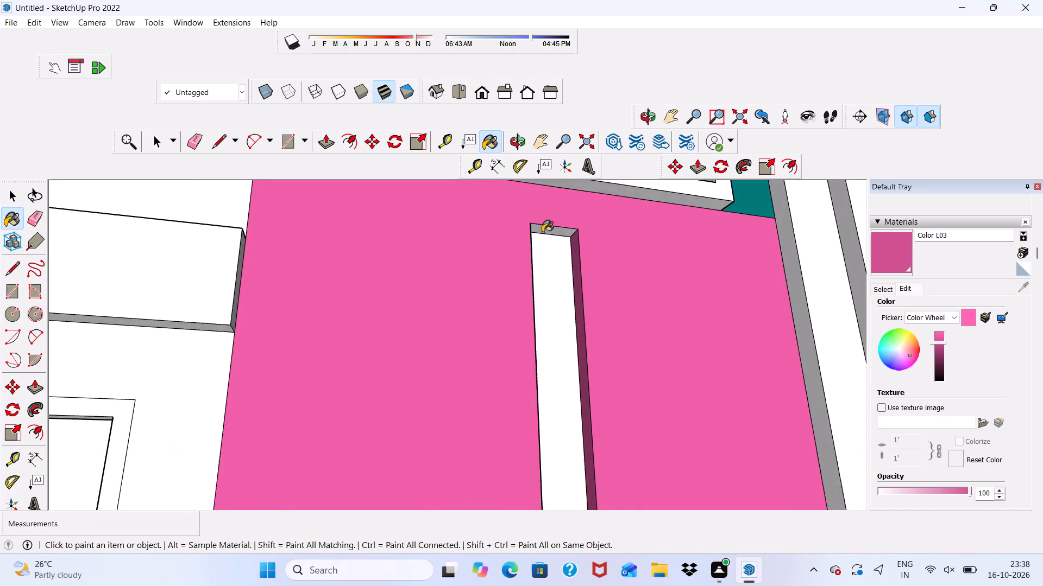
pyautogui.scroll(6, 542, 232)
pyautogui.click(542, 226)
pyautogui.scroll(-11, 537, 209)
pyautogui.scroll(-2, 545, 256)
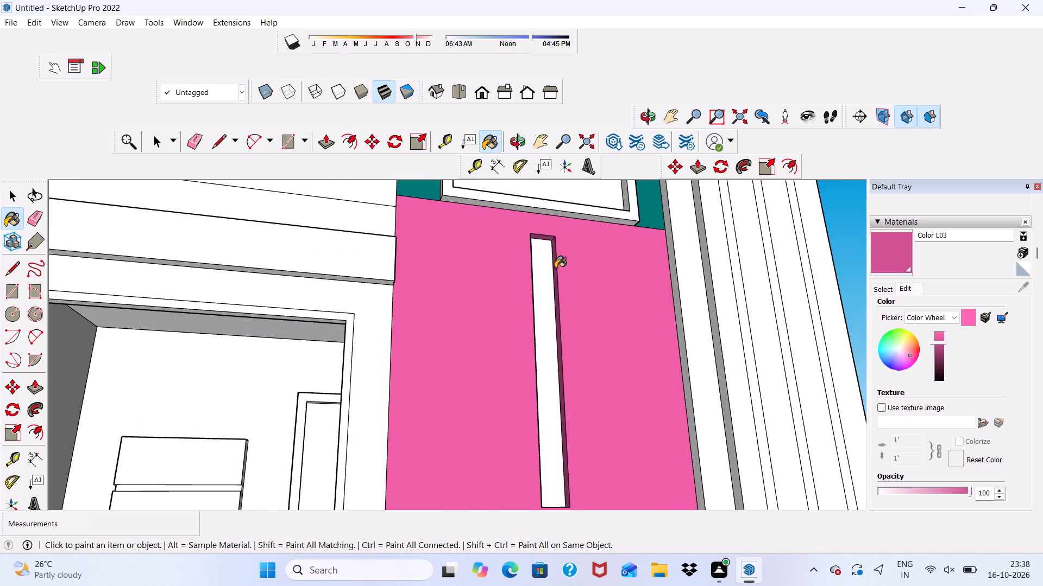
pyautogui.scroll(-6, 555, 268)
pyautogui.moveTo(573, 319); pyautogui.dragTo(566, 439, button='middle')
pyautogui.scroll(14, 566, 439)
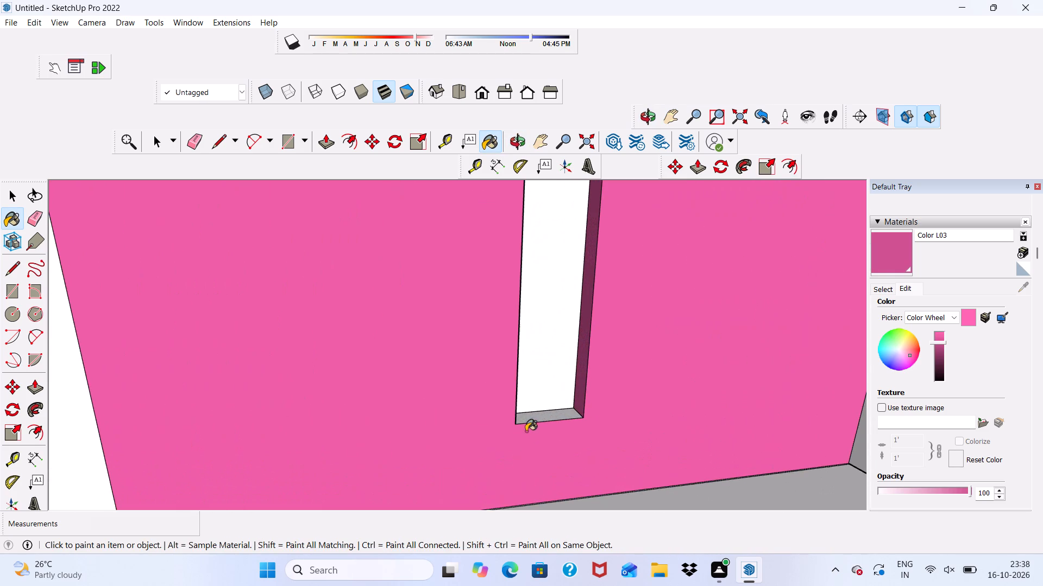
pyautogui.click(531, 418)
pyautogui.moveTo(531, 418); pyautogui.dragTo(419, 434, button='middle')
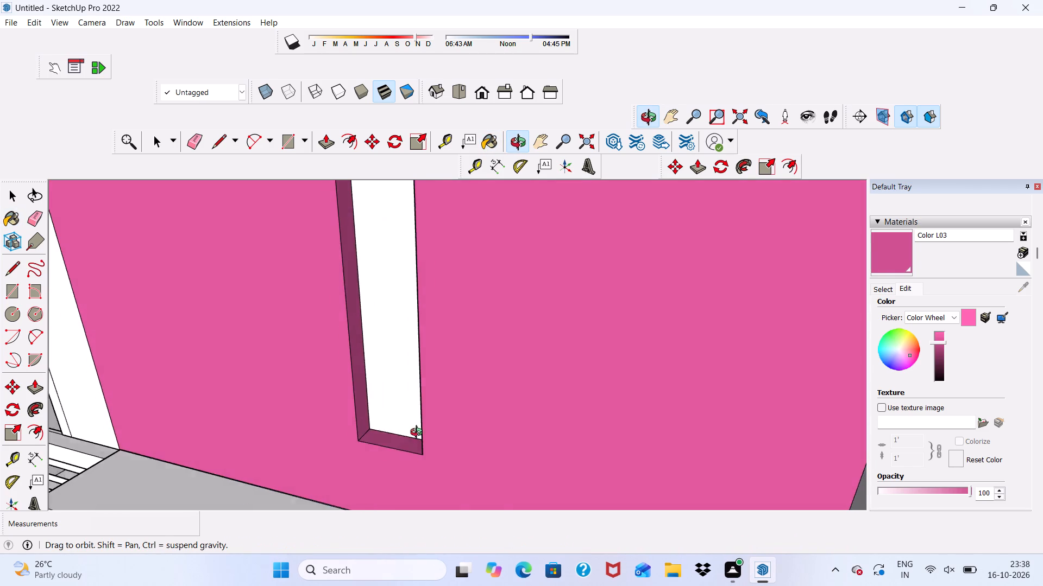
pyautogui.moveTo(419, 434); pyautogui.dragTo(468, 408, button='middle')
# Paint the ribbed wall's edge strip adjoining the lower pink wall with Color M05.
pyautogui.scroll(-13, 501, 320)
pyautogui.moveTo(498, 339); pyautogui.dragTo(634, 358, button='middle')
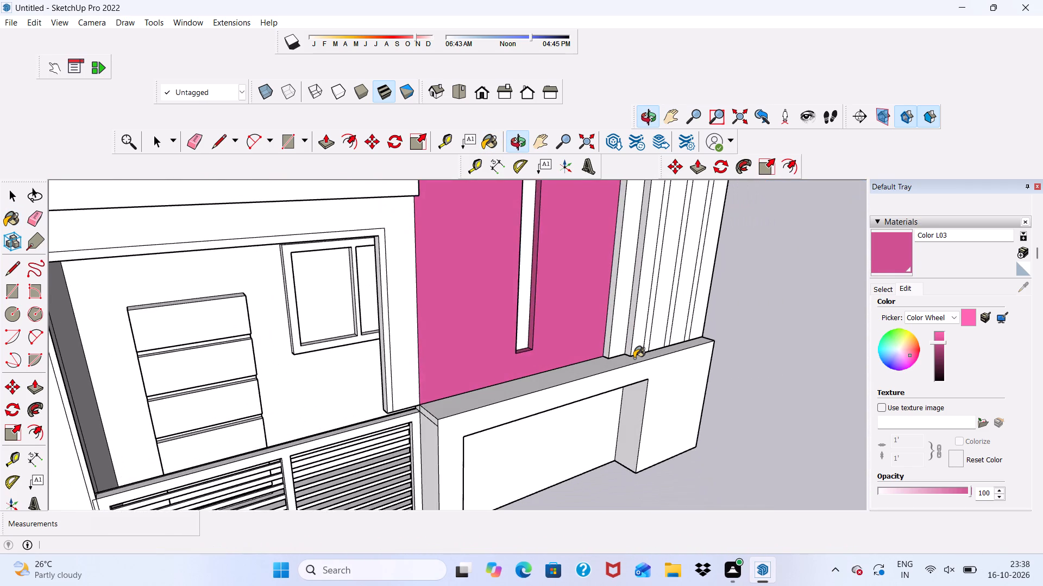
pyautogui.scroll(2, 634, 358)
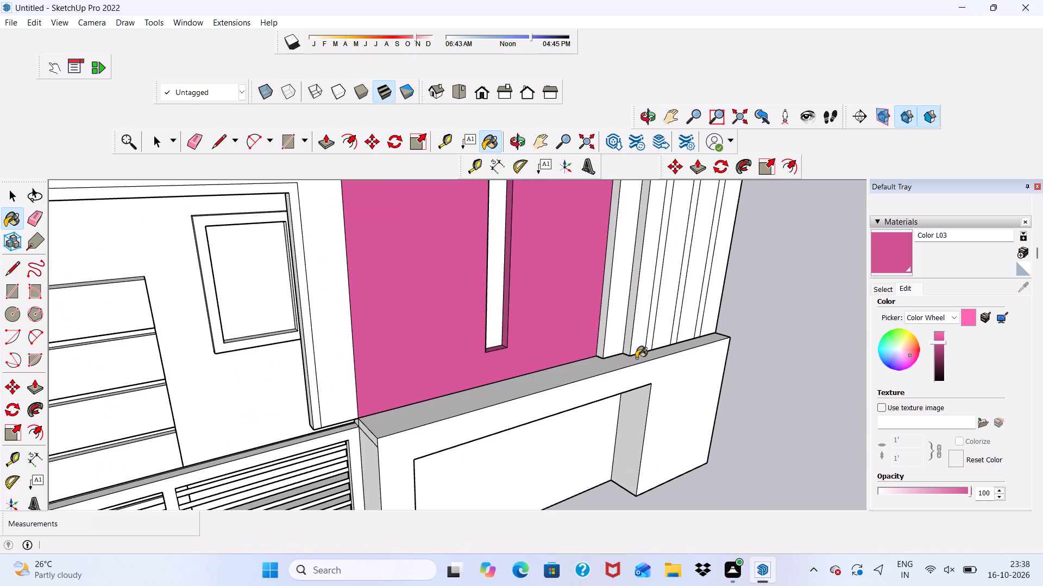
pyautogui.scroll(-4, 477, 357)
pyautogui.scroll(-6, 511, 315)
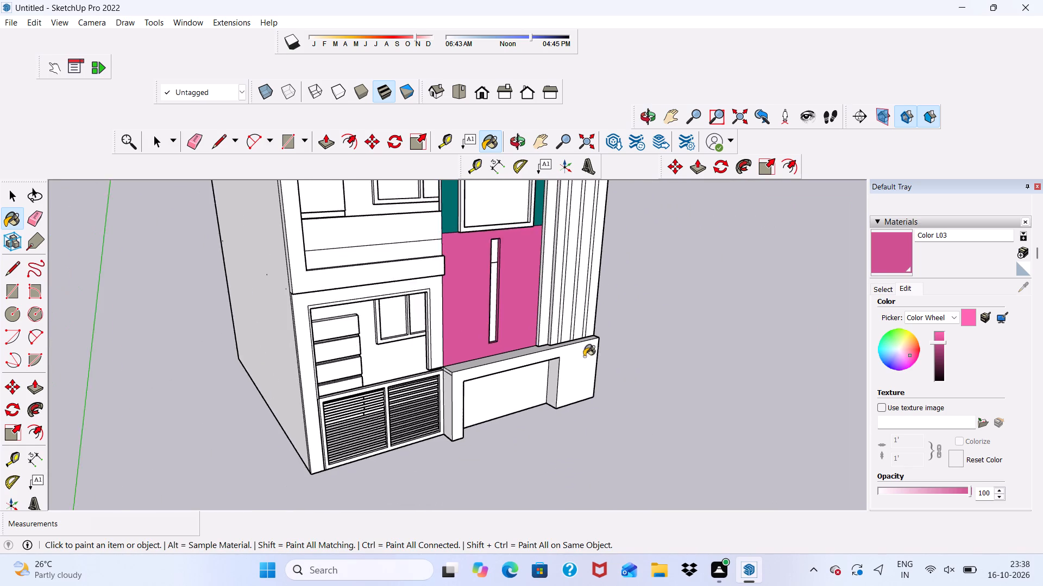
pyautogui.scroll(-1, 584, 356)
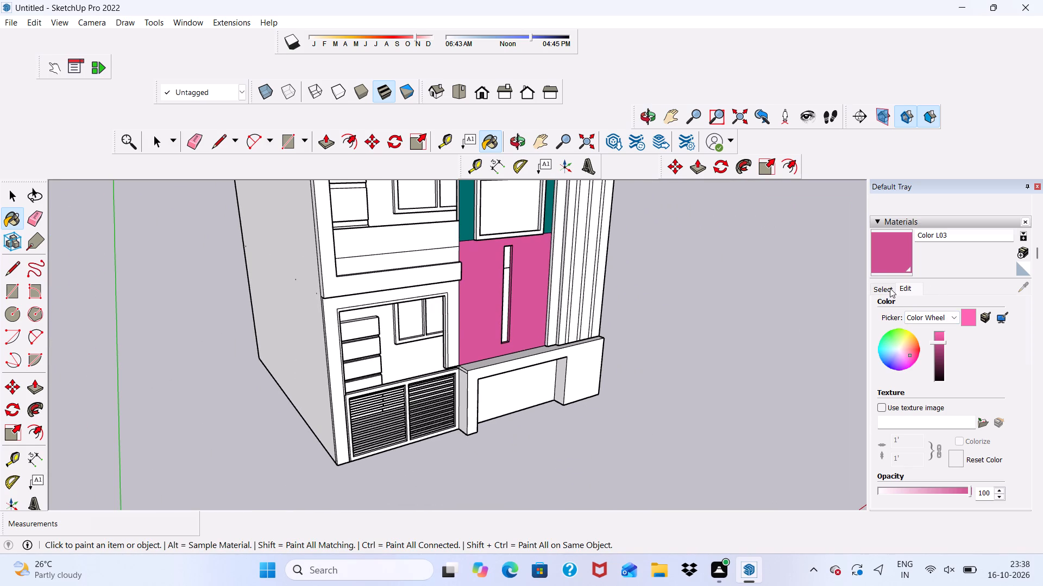
pyautogui.click(890, 288)
pyautogui.scroll(-1, 989, 338)
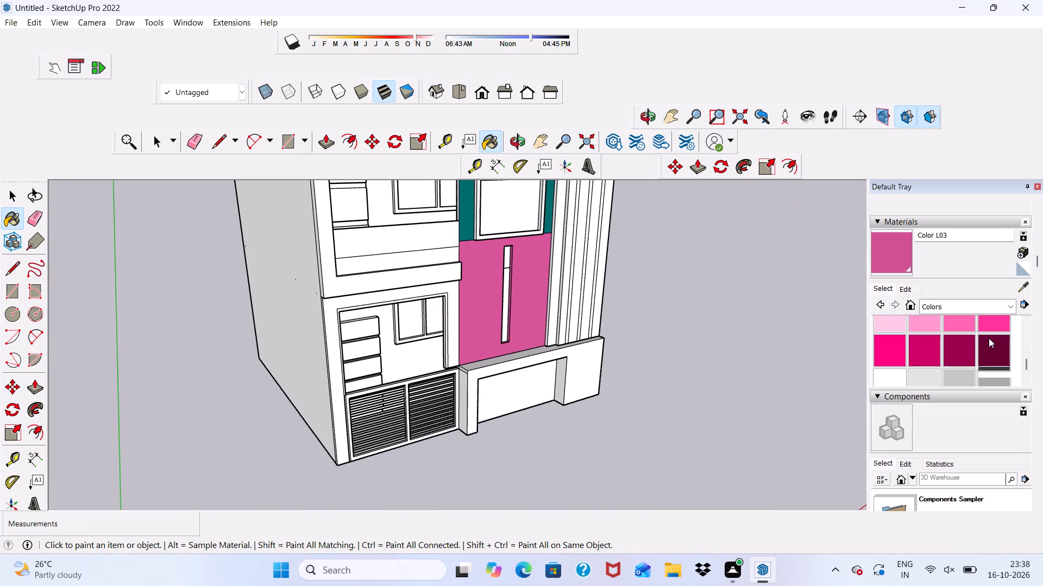
pyautogui.scroll(-2, 989, 338)
pyautogui.scroll(2, 989, 338)
pyautogui.scroll(-1, 989, 338)
pyautogui.scroll(1, 959, 338)
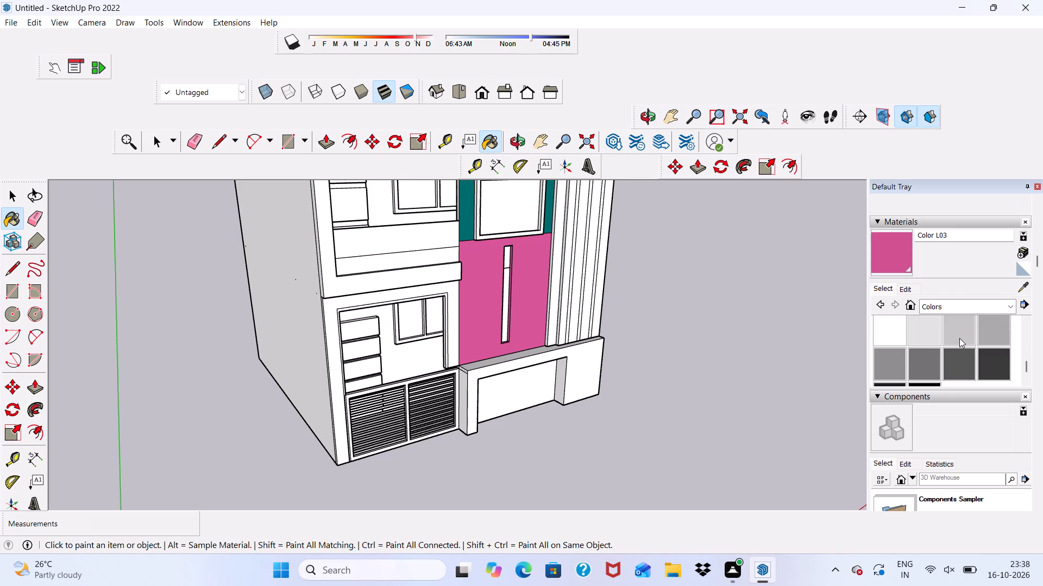
pyautogui.click(928, 360)
pyautogui.scroll(3, 715, 306)
pyautogui.scroll(3, 548, 326)
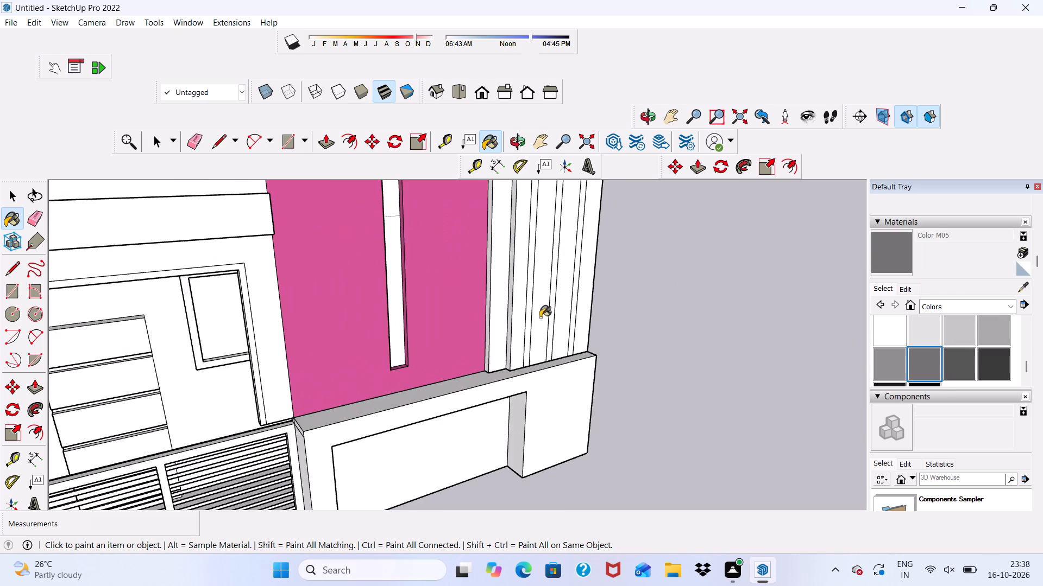
pyautogui.scroll(5, 540, 317)
pyautogui.click(492, 297)
# Paint the four wide vertical faces of the ribbed wall with Color M05.
pyautogui.scroll(-5, 449, 315)
pyautogui.moveTo(512, 340); pyautogui.dragTo(499, 349, button='middle')
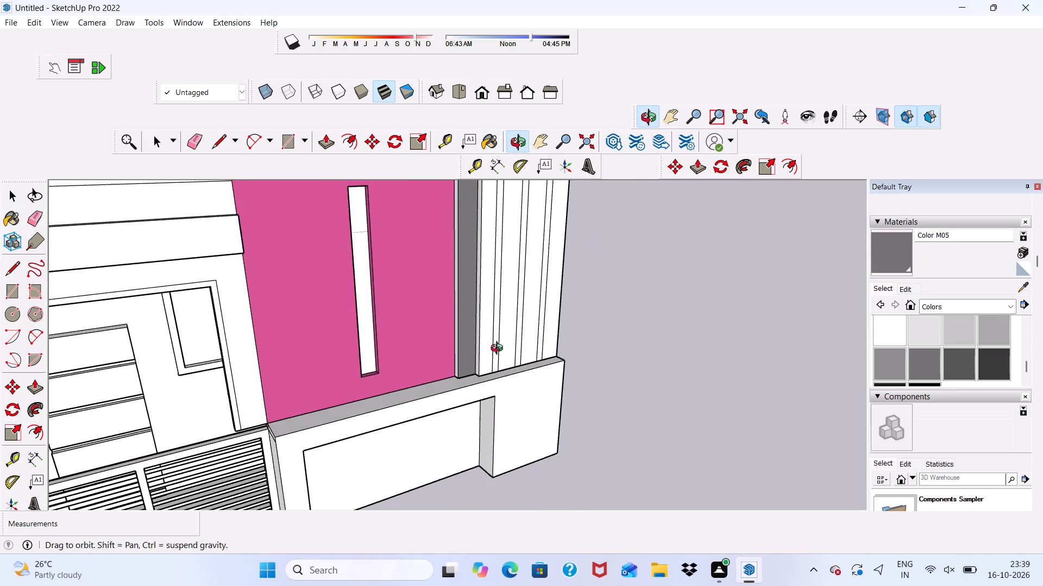
pyautogui.moveTo(499, 349); pyautogui.dragTo(389, 365, button='middle')
pyautogui.scroll(8, 529, 281)
pyautogui.moveTo(520, 277); pyautogui.dragTo(702, 249, button='middle')
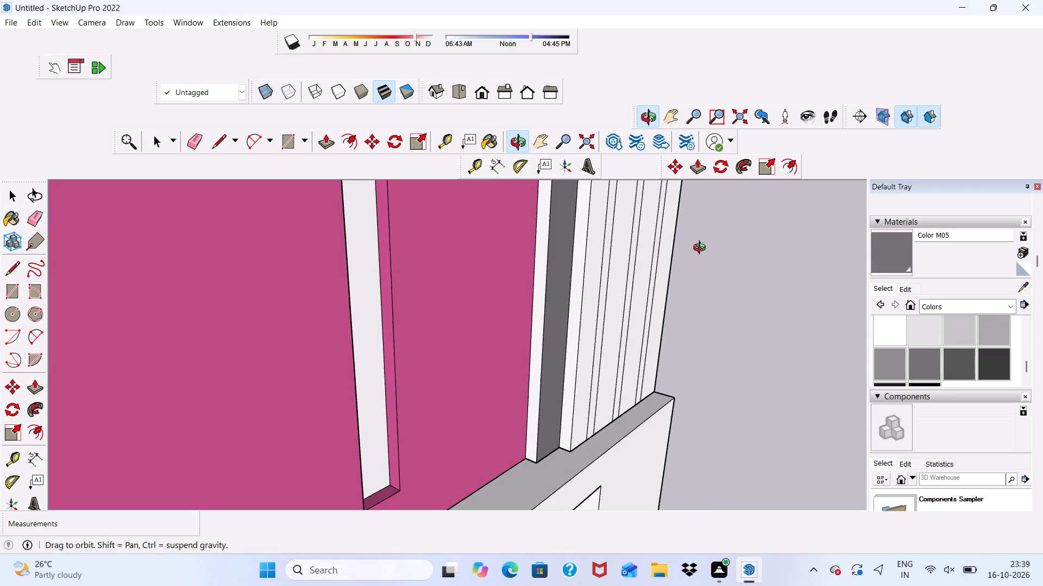
pyautogui.moveTo(702, 249); pyautogui.dragTo(529, 297, button='middle')
pyautogui.scroll(1, 535, 285)
pyautogui.scroll(-3, 462, 296)
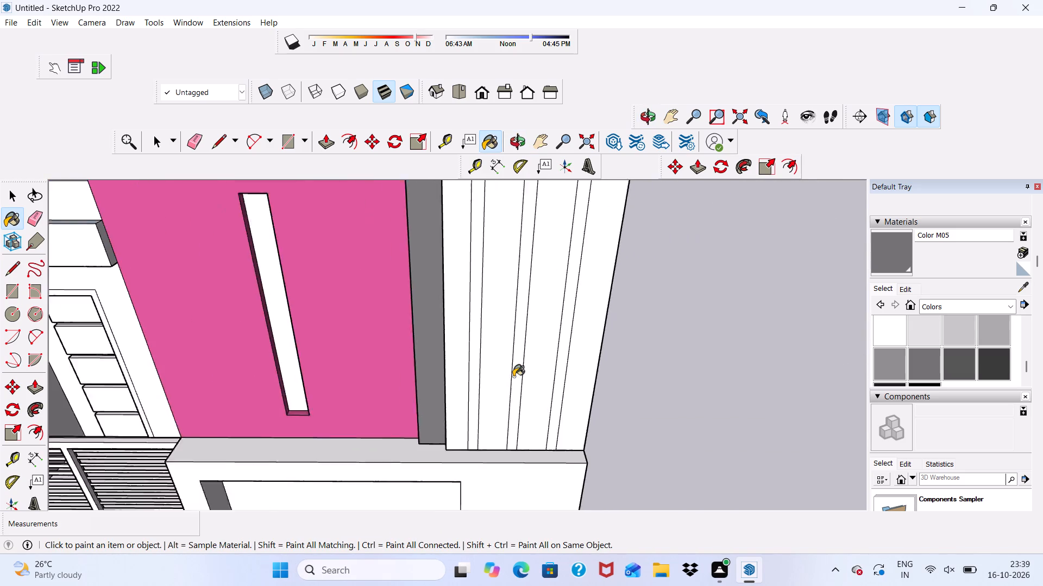
pyautogui.scroll(-20, 513, 377)
pyautogui.scroll(-4, 513, 377)
pyautogui.moveTo(445, 321); pyautogui.dragTo(481, 244, button='middle')
pyautogui.scroll(20, 474, 238)
pyautogui.scroll(3, 474, 238)
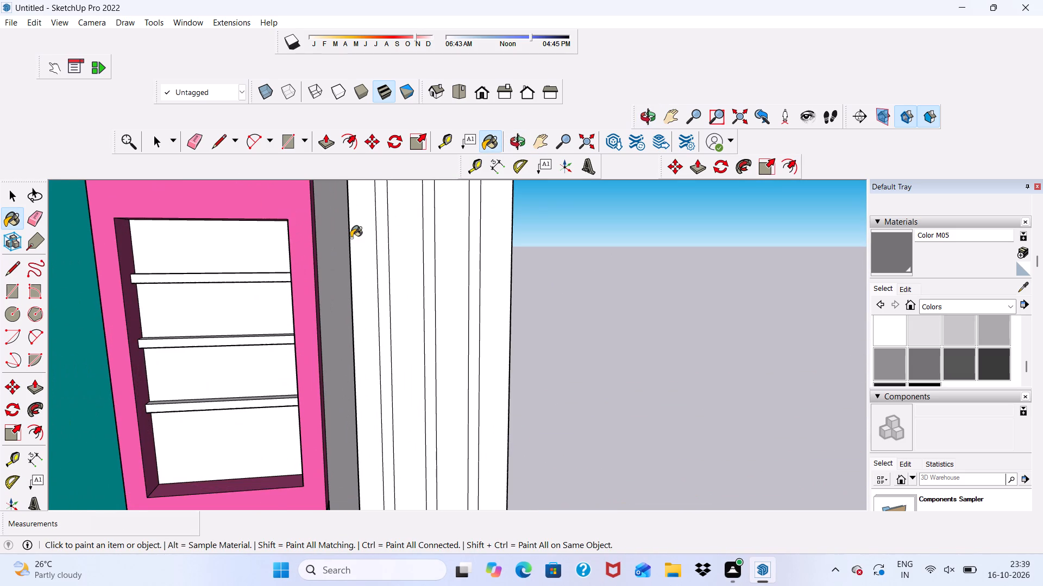
pyautogui.click(351, 238)
pyautogui.click(393, 245)
pyautogui.click(458, 259)
pyautogui.click(521, 264)
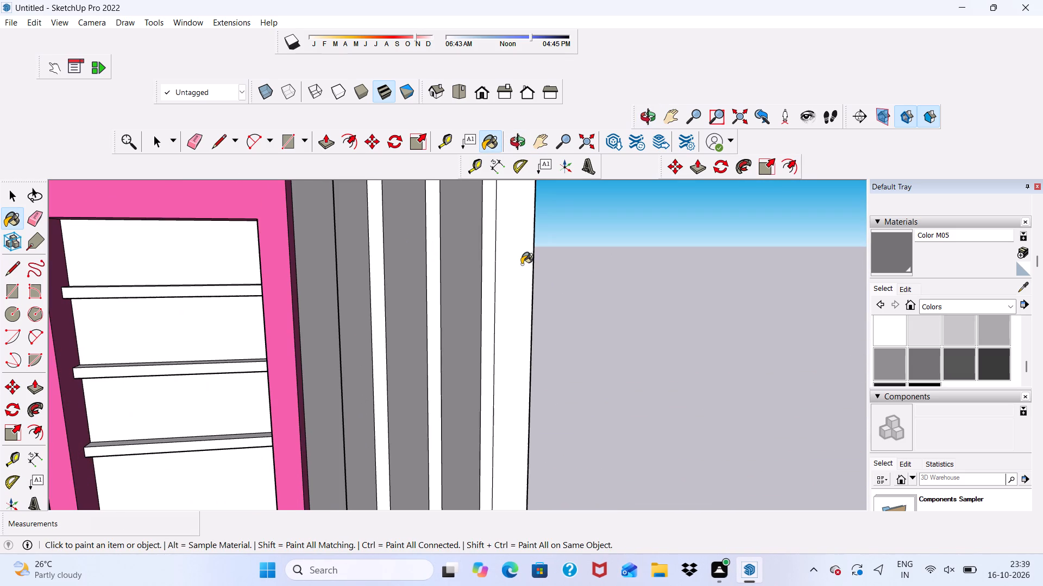
# Paint the ribbed wall's narrow vertical strip nearest the pink upper window frame with Color M05.
pyautogui.scroll(-9, 393, 245)
pyautogui.moveTo(410, 290); pyautogui.dragTo(535, 319, button='middle')
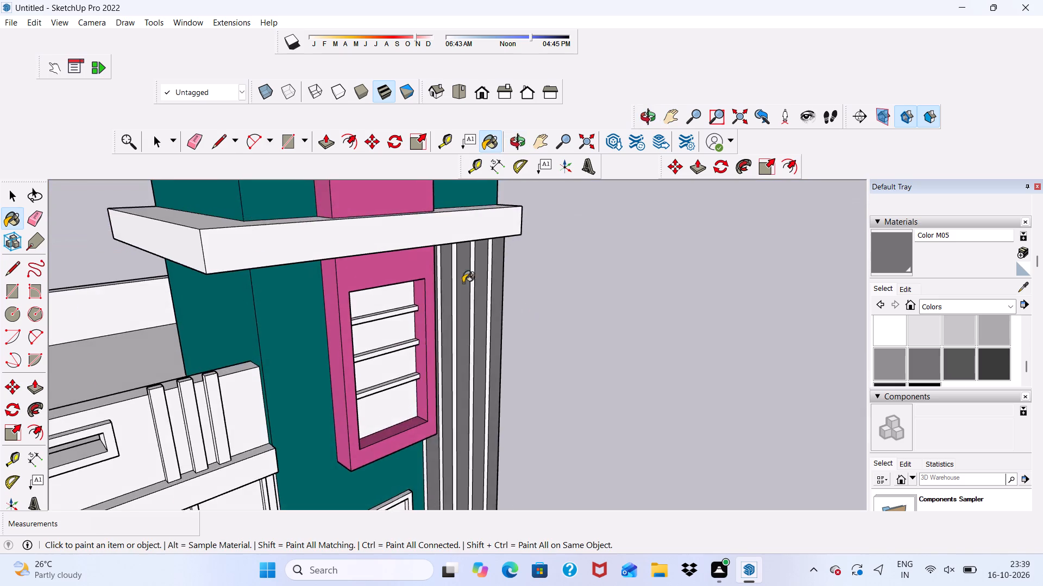
pyautogui.scroll(19, 455, 271)
pyautogui.scroll(-4, 435, 259)
pyautogui.moveTo(436, 258); pyautogui.dragTo(437, 250, button='middle')
pyautogui.scroll(3, 438, 249)
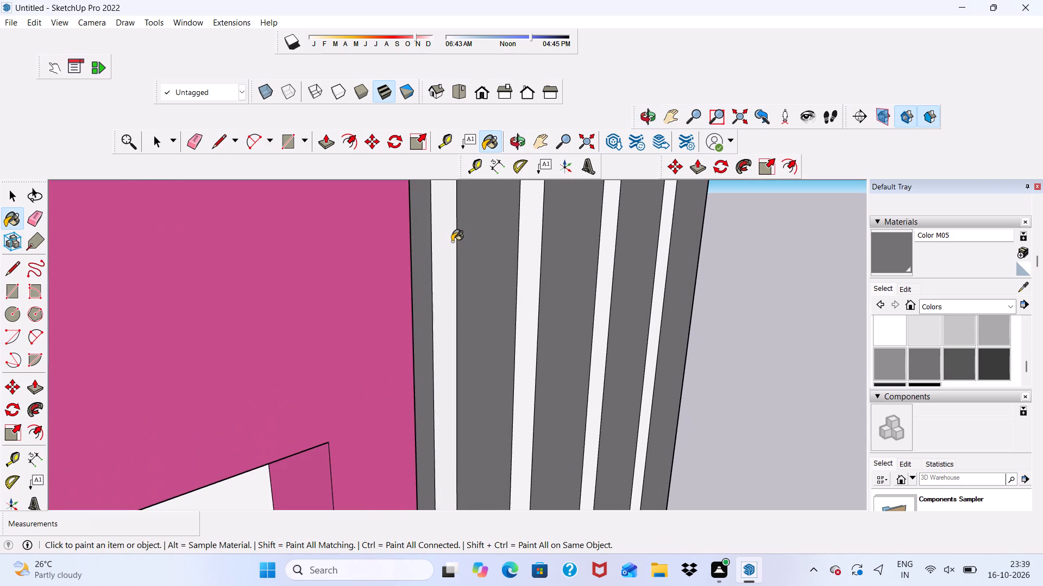
pyautogui.click(452, 241)
pyautogui.click(428, 247)
pyautogui.scroll(-9, 420, 246)
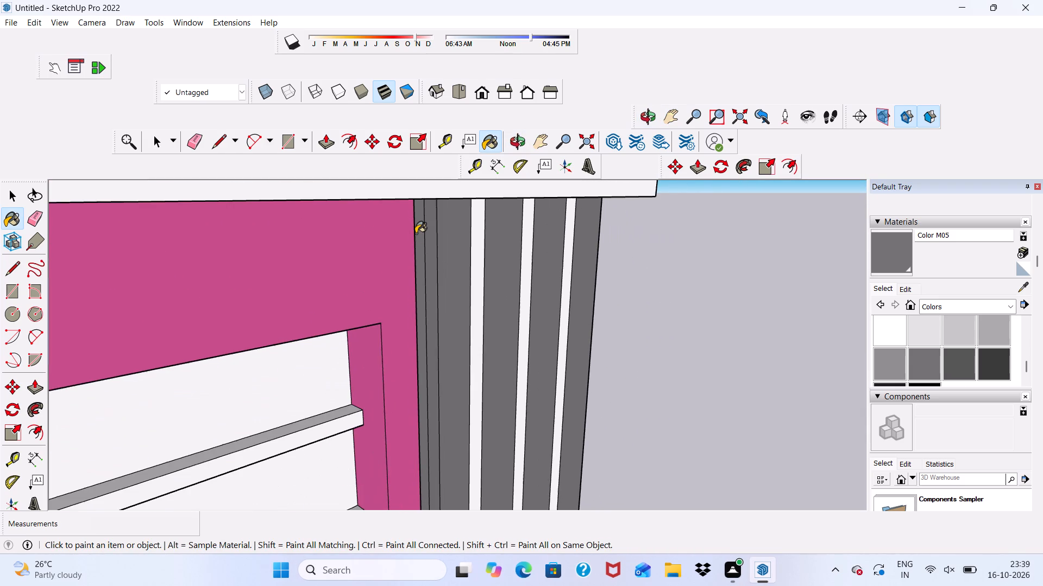
pyautogui.scroll(-8, 416, 233)
pyautogui.moveTo(449, 276); pyautogui.dragTo(383, 265, button='middle')
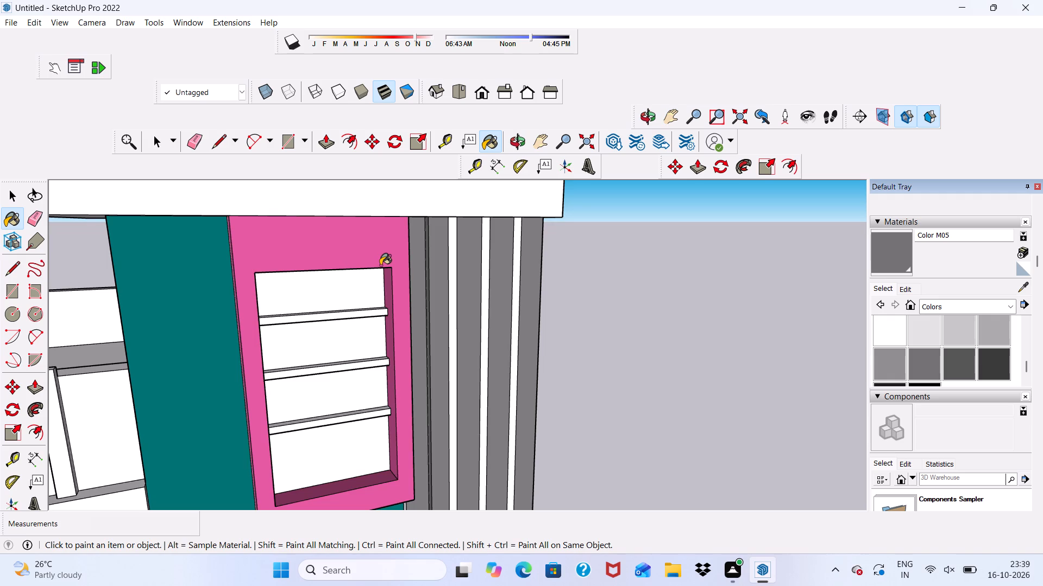
pyautogui.scroll(9, 453, 256)
pyautogui.scroll(-1, 456, 247)
pyautogui.moveTo(456, 247); pyautogui.dragTo(263, 278, button='middle')
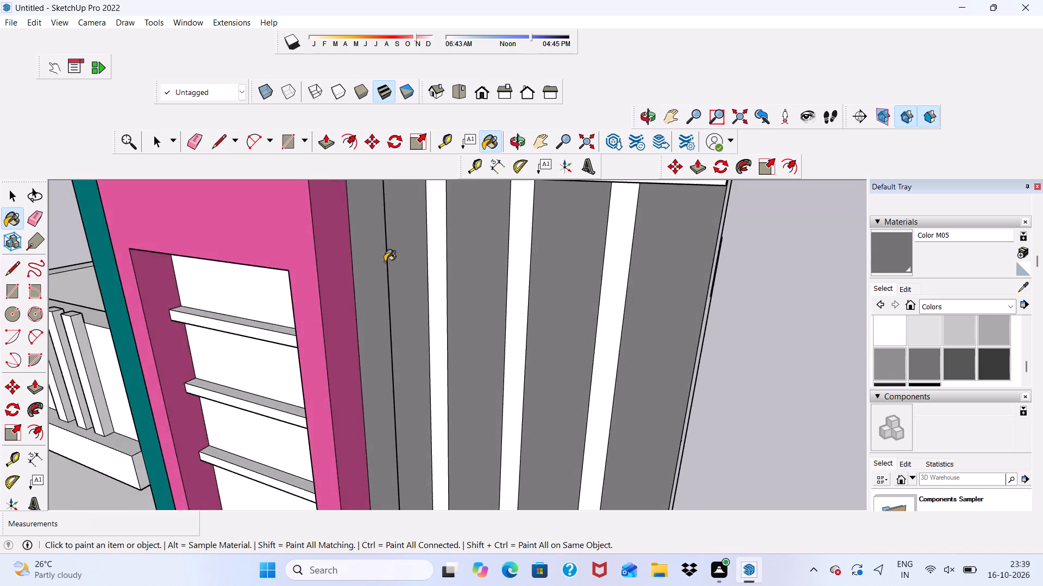
pyautogui.scroll(-6, 385, 262)
pyautogui.moveTo(600, 296); pyautogui.dragTo(513, 303, button='middle')
pyautogui.scroll(5, 433, 290)
pyautogui.click(432, 276)
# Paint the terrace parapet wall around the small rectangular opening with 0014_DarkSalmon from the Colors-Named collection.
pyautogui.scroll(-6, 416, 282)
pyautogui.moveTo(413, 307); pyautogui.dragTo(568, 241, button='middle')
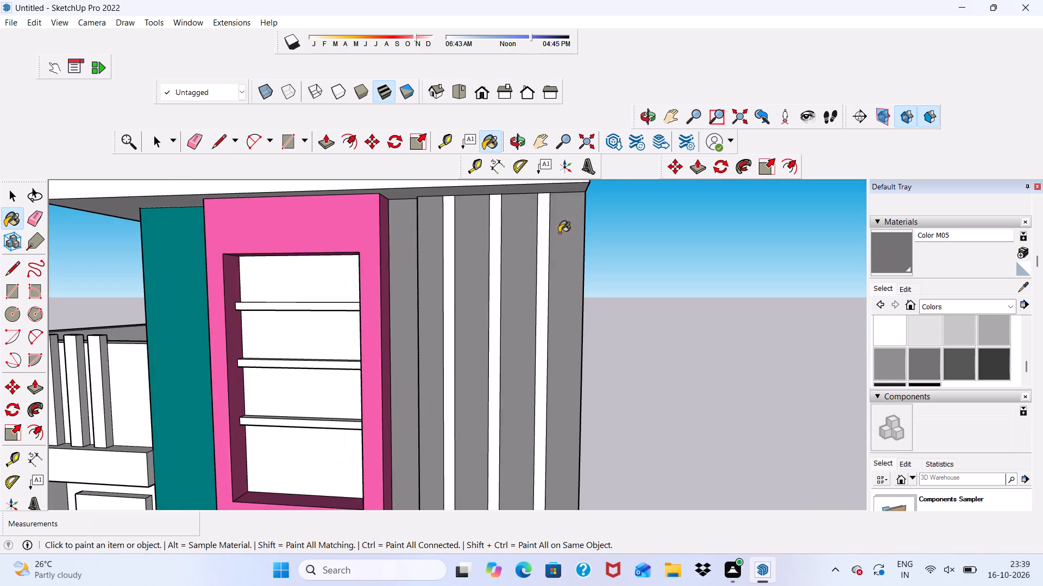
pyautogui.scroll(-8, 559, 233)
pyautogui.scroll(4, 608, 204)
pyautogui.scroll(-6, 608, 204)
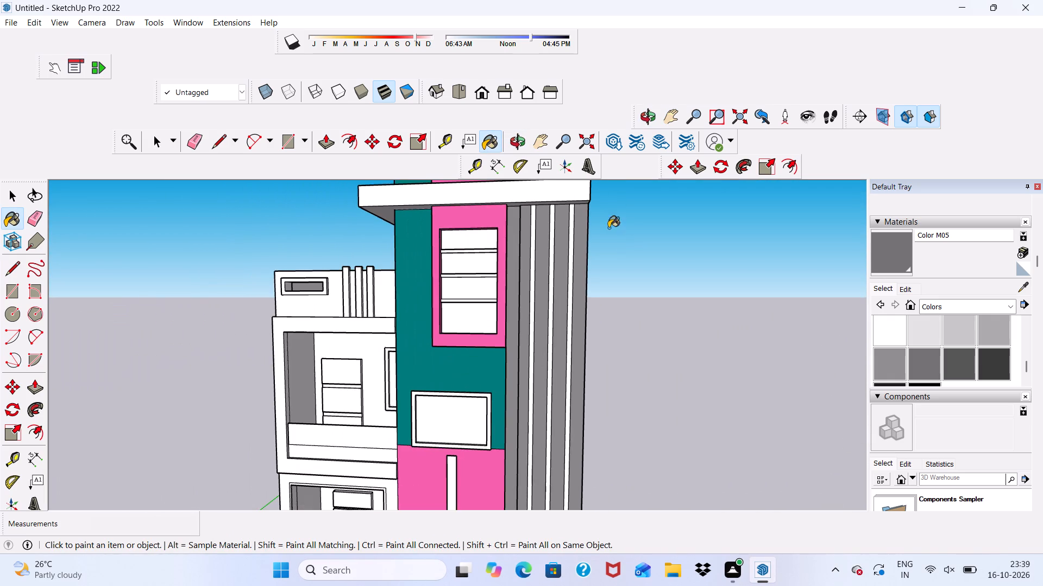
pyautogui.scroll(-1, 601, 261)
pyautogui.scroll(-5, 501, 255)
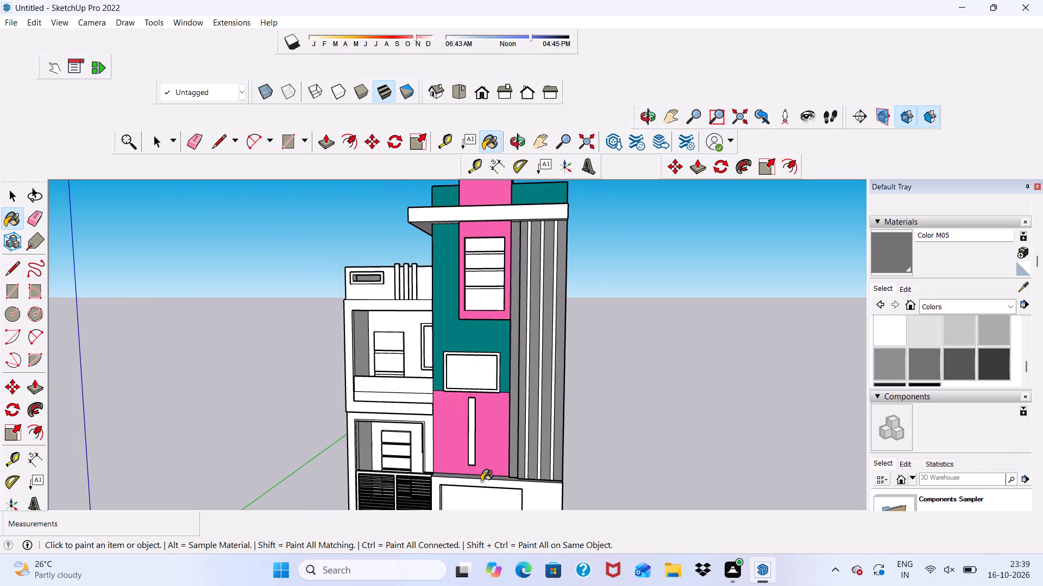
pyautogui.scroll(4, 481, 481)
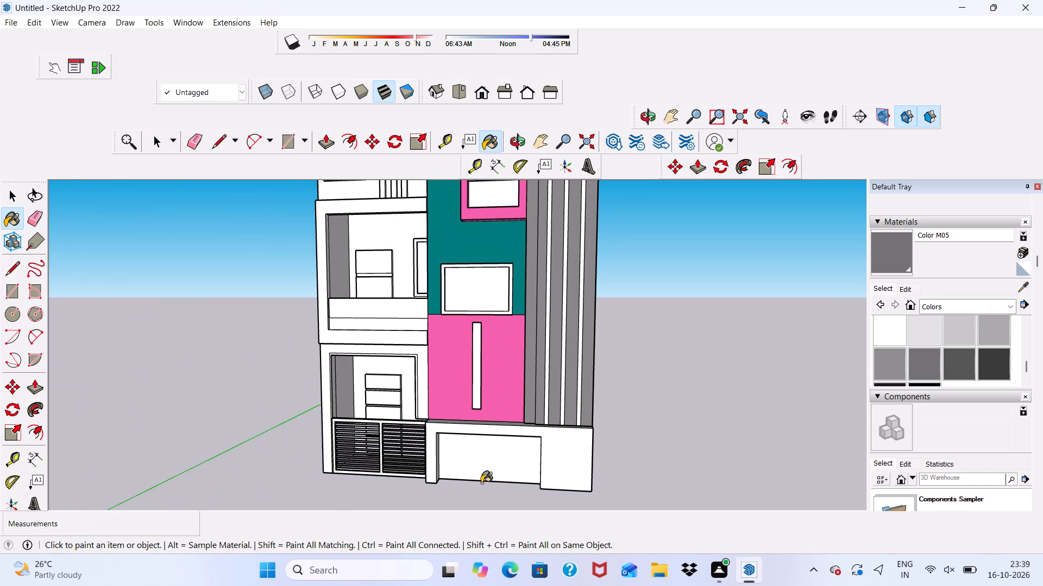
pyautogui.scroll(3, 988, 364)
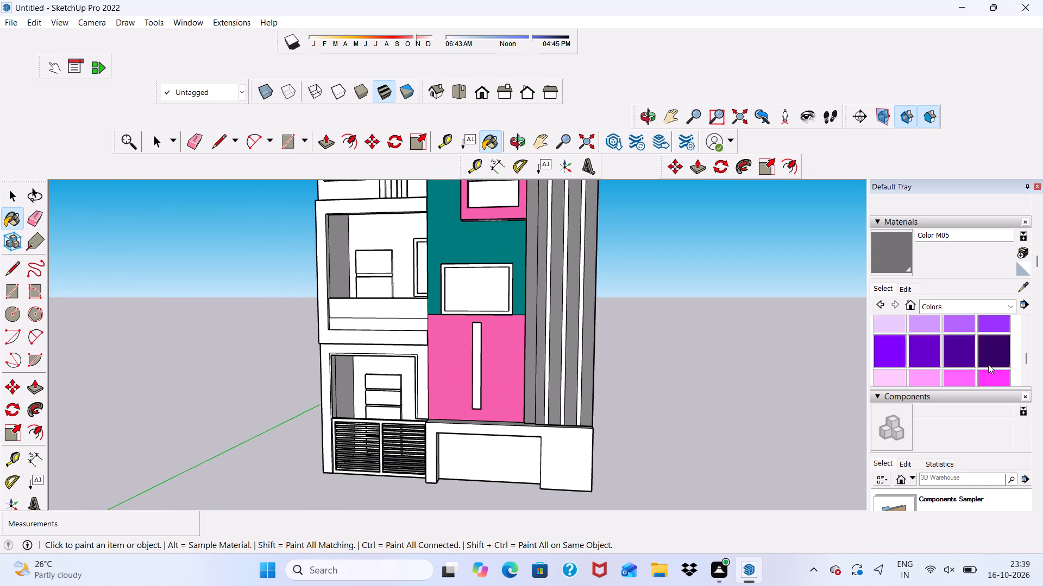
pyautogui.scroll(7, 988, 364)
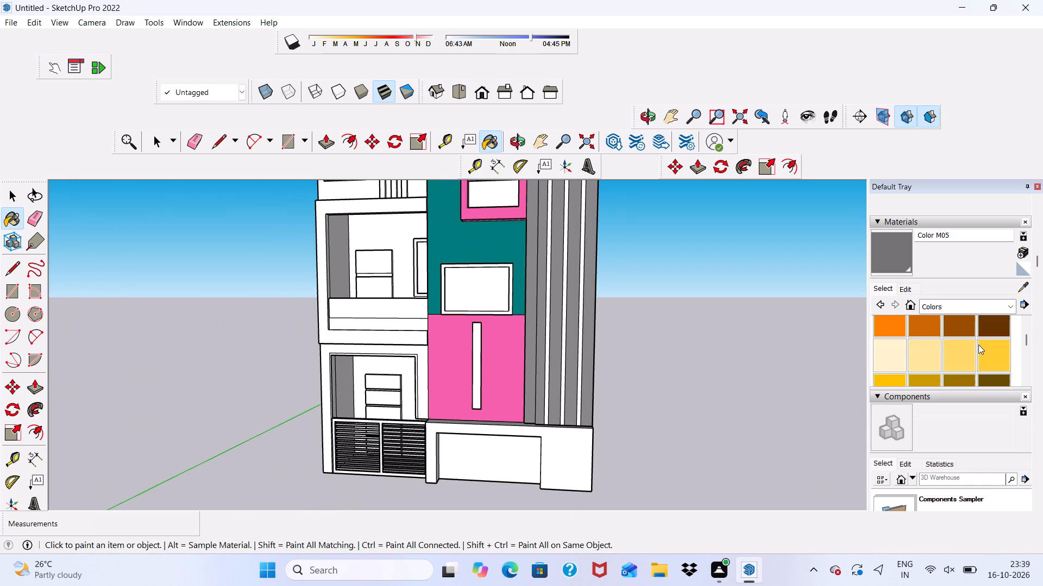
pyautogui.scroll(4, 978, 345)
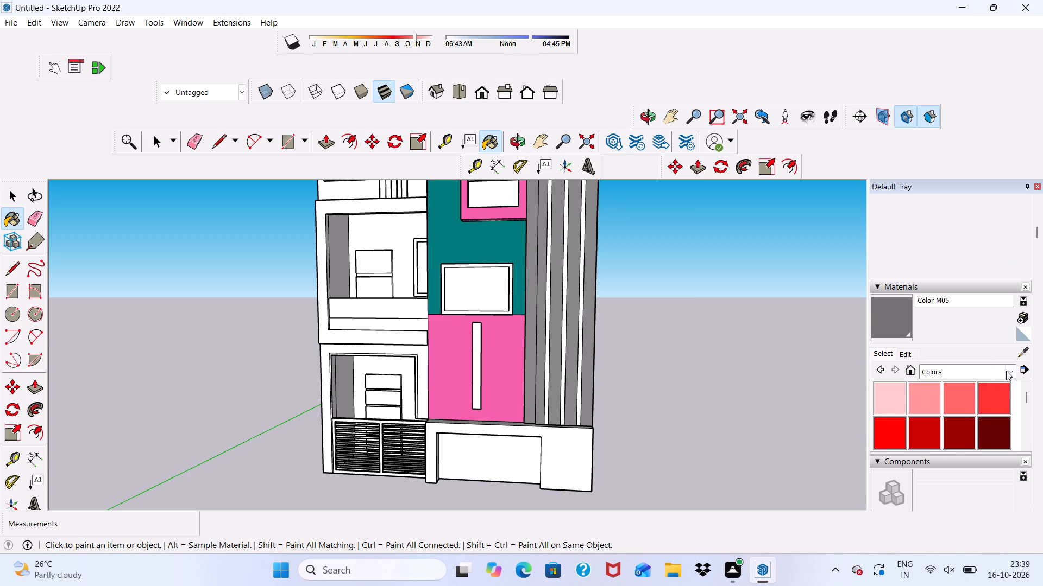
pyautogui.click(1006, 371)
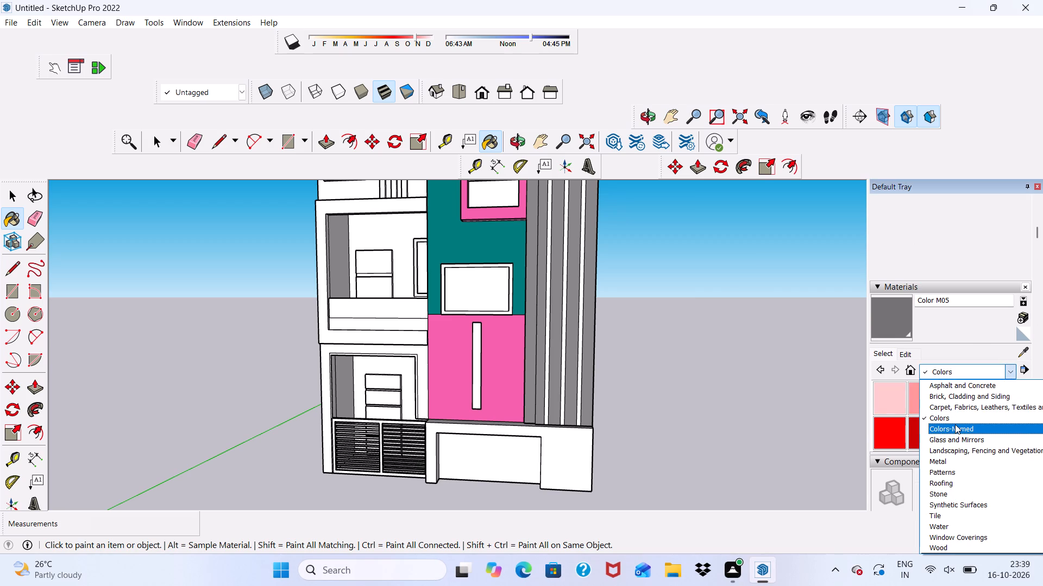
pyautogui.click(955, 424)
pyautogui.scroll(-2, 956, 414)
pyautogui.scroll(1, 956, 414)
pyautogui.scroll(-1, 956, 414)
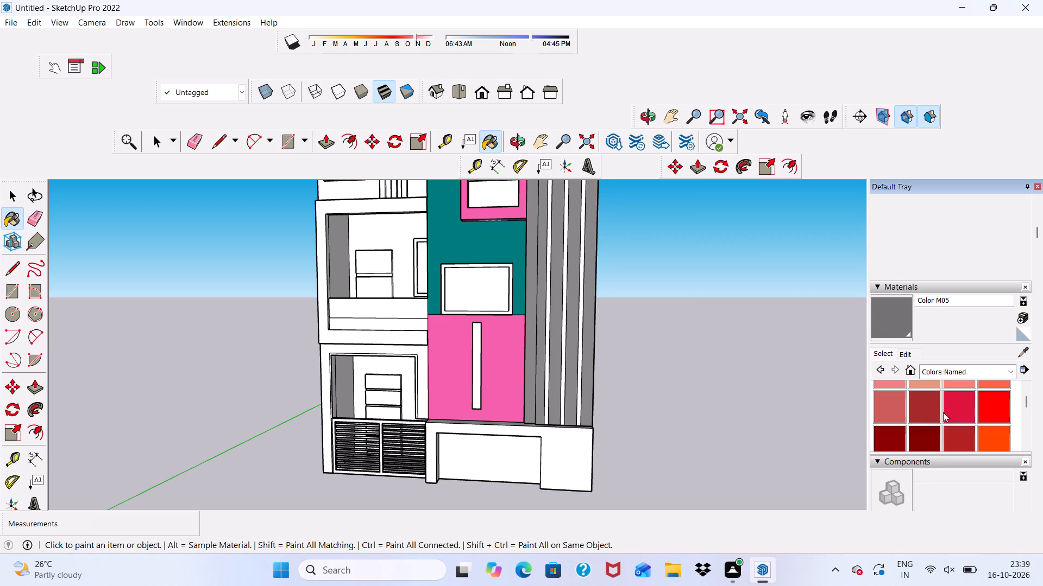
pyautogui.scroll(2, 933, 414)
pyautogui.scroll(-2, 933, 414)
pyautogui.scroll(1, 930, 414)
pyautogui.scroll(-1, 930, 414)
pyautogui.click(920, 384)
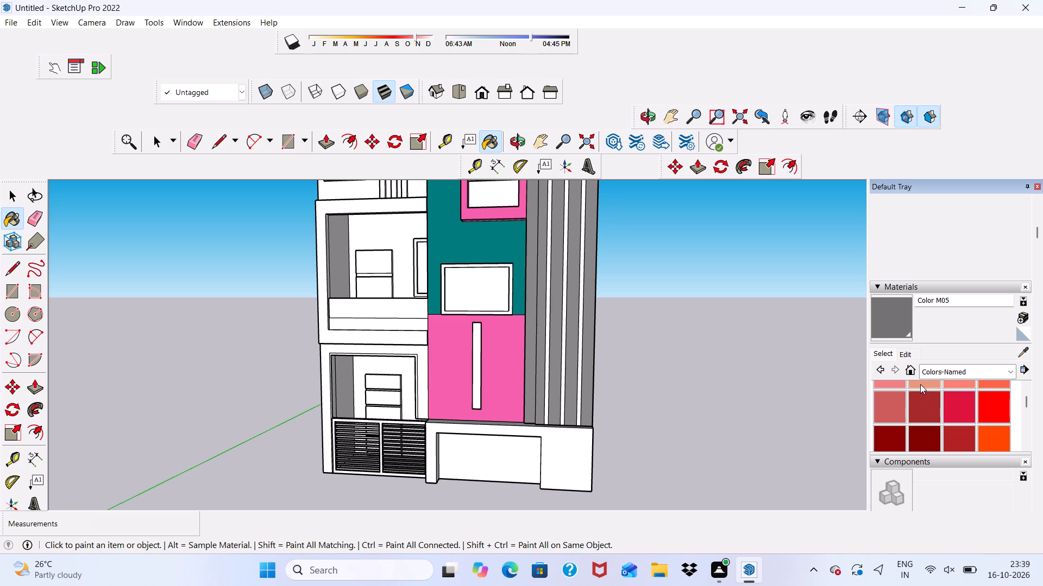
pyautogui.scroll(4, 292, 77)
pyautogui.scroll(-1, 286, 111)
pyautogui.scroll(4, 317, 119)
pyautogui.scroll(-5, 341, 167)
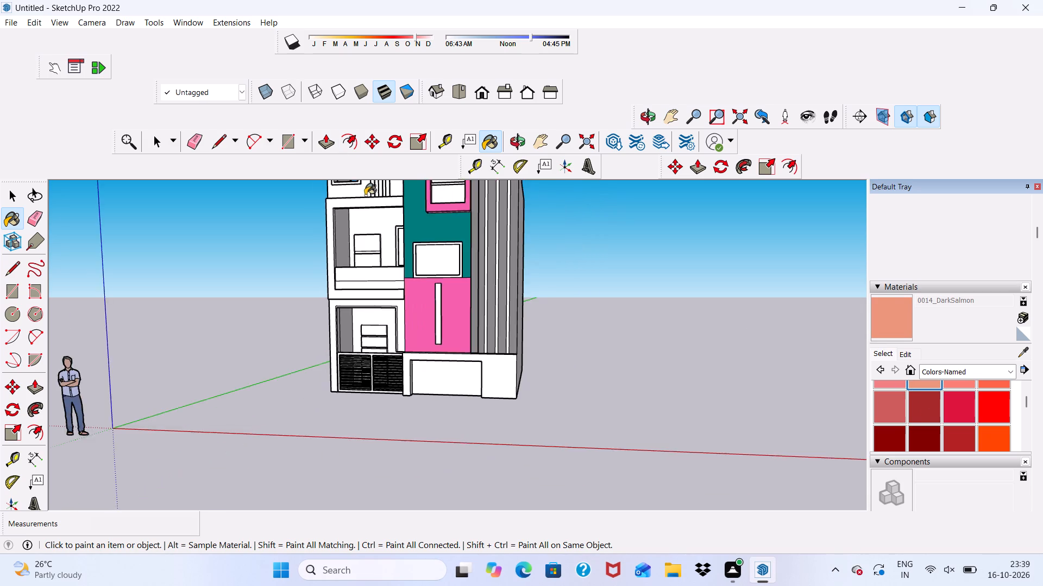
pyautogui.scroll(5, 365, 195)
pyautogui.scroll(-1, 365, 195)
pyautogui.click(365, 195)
# Paint the terrace parapet wall around the rectangular opening and its section beside the teal wall with Formica Beige from Synthetic Surfaces.
pyautogui.scroll(-6, 365, 195)
pyautogui.scroll(9, 394, 190)
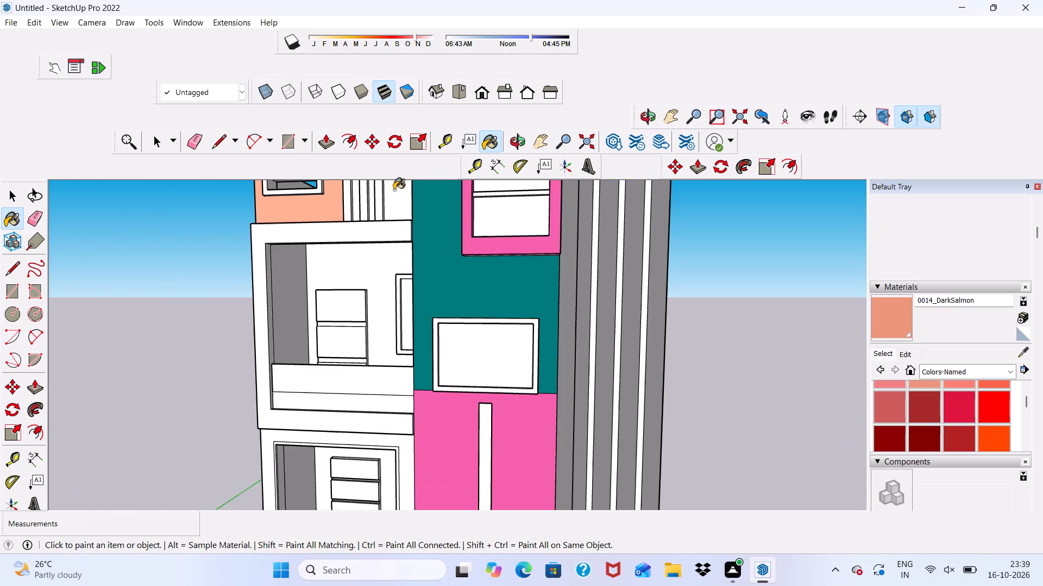
pyautogui.scroll(4, 394, 190)
pyautogui.scroll(-1, 400, 207)
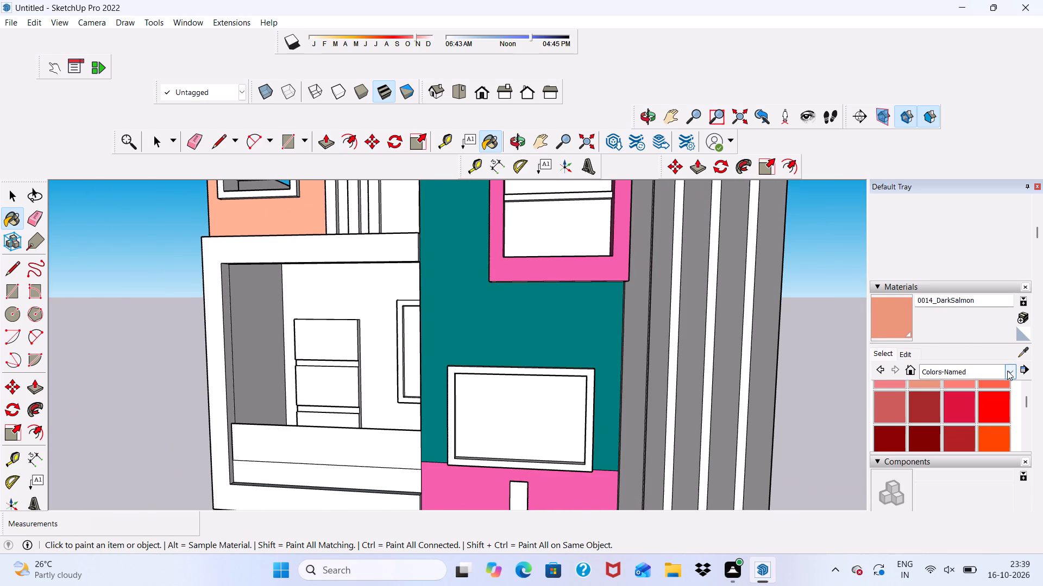
pyautogui.scroll(1, 1007, 371)
pyautogui.click(1007, 371)
pyautogui.click(1008, 416)
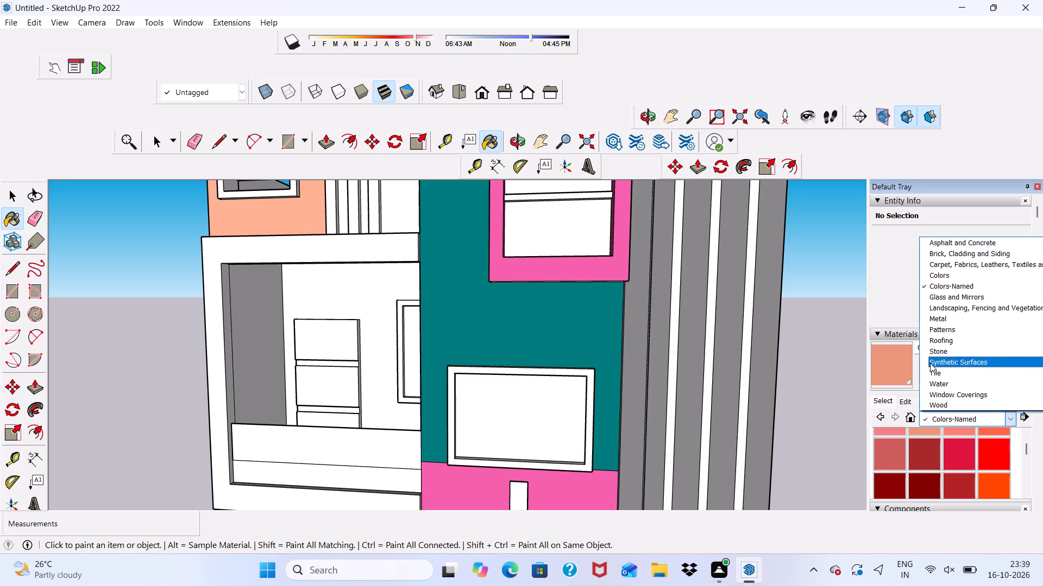
pyautogui.click(930, 363)
pyautogui.click(888, 441)
pyautogui.scroll(-5, 553, 412)
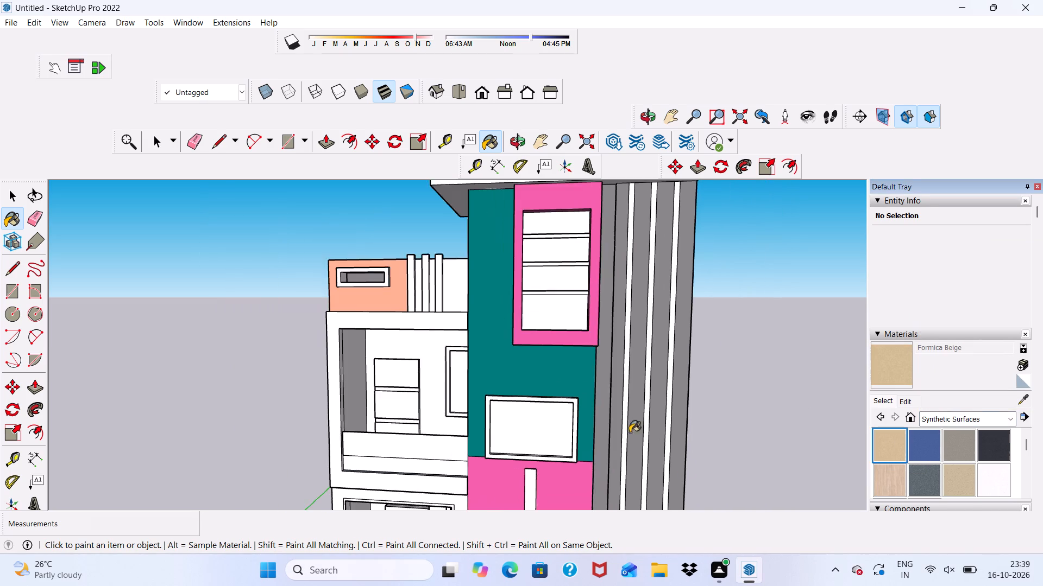
pyautogui.scroll(-5, 630, 432)
pyautogui.scroll(4, 596, 351)
pyautogui.scroll(4, 338, 211)
pyautogui.scroll(-1, 335, 220)
pyautogui.scroll(3, 320, 326)
pyautogui.click(334, 310)
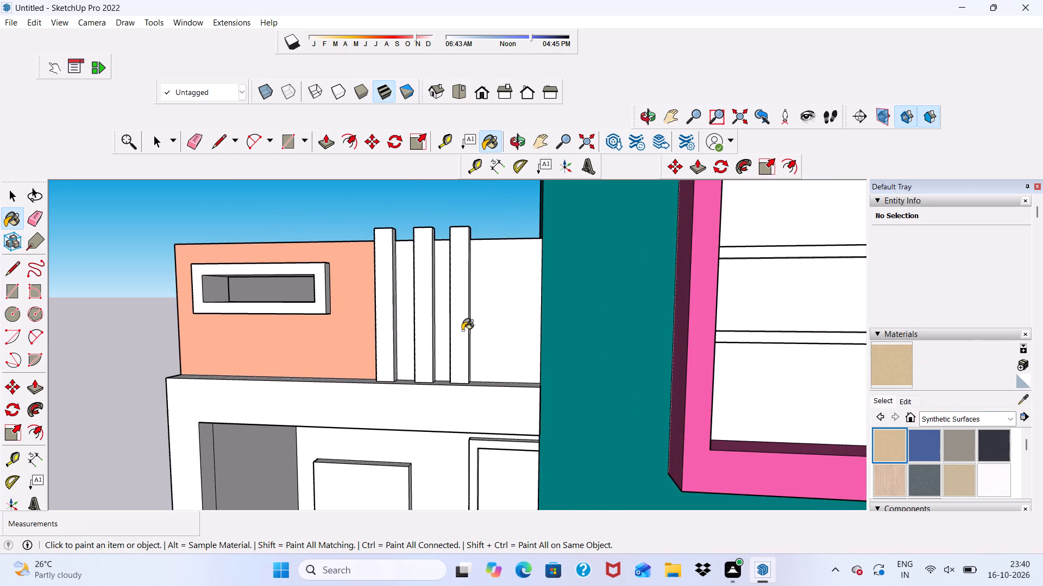
pyautogui.scroll(4, 462, 330)
pyautogui.click(536, 319)
# Paint the terrace parapet wall sections in the gaps between the three vertical fins with Formica Beige.
pyautogui.scroll(4, 477, 304)
pyautogui.scroll(4, 393, 297)
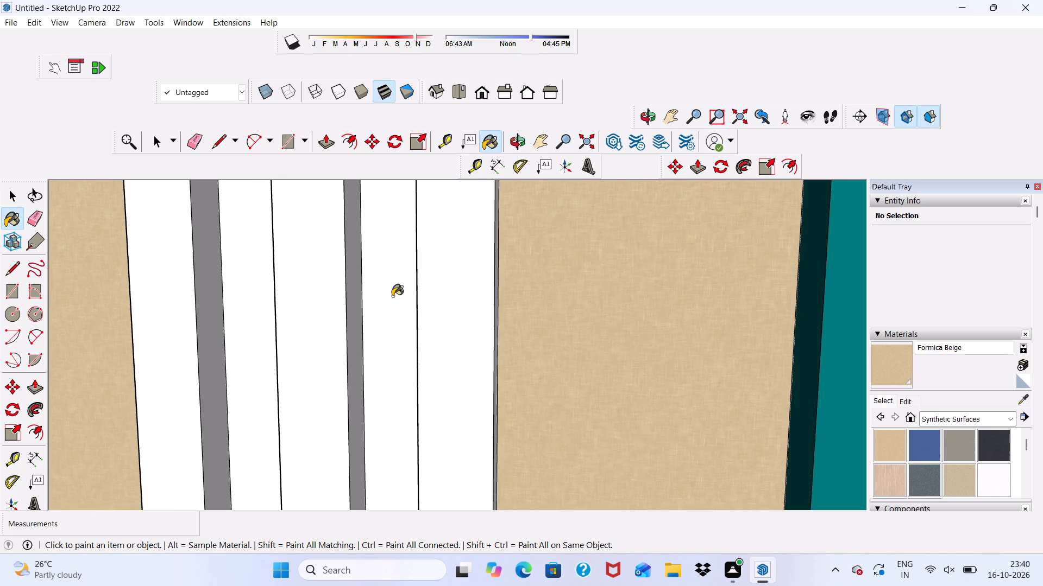
pyautogui.scroll(6, 392, 296)
pyautogui.click(392, 296)
pyautogui.scroll(-12, 392, 296)
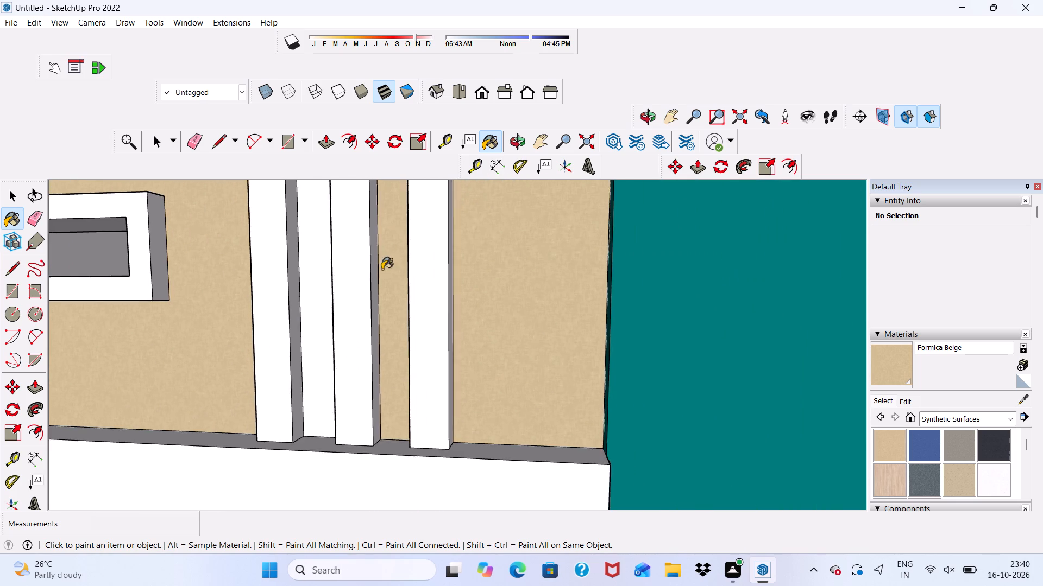
pyautogui.scroll(2, 382, 269)
pyautogui.scroll(1, 293, 283)
pyautogui.click(301, 286)
pyautogui.scroll(-5, 364, 346)
pyautogui.scroll(-5, 438, 311)
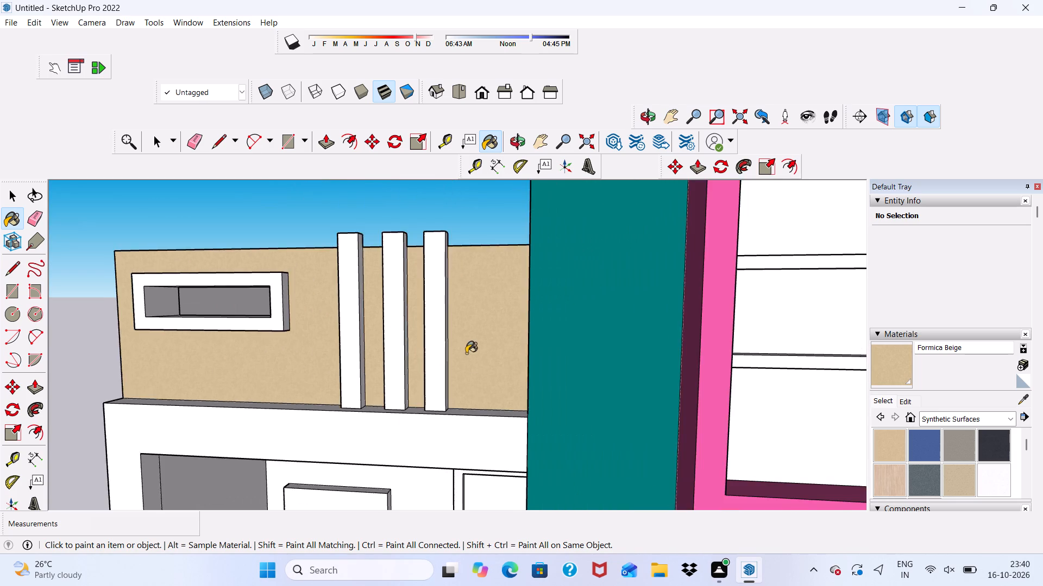
# Paint the front faces of the three vertical fins on the terrace parapet with Formica Speckled Grey from Synthetic Surfaces.
pyautogui.scroll(-2, 458, 341)
pyautogui.moveTo(456, 344); pyautogui.dragTo(456, 352, button='middle')
pyautogui.scroll(1, 605, 413)
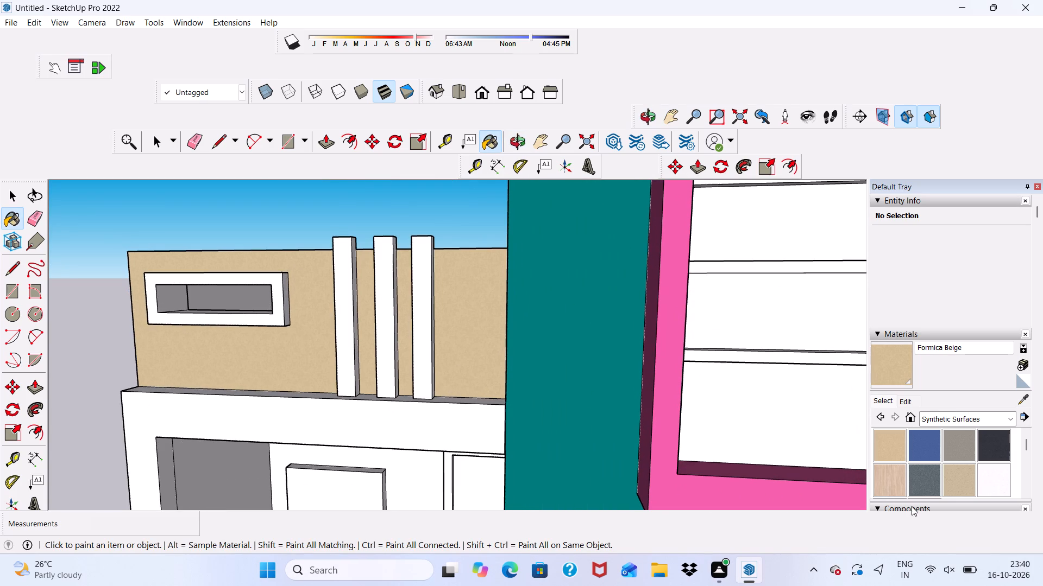
pyautogui.scroll(-1, 931, 507)
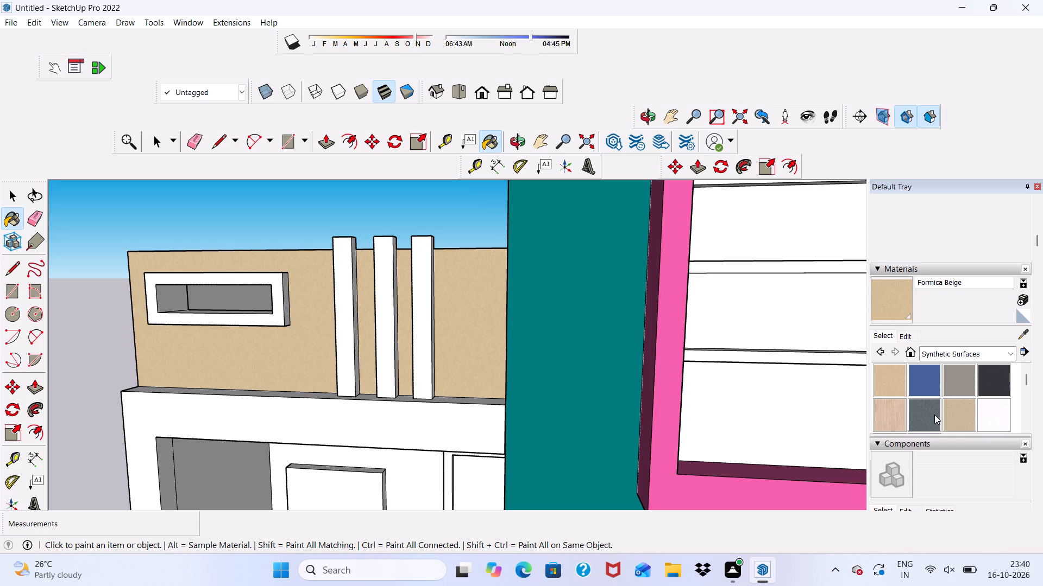
pyautogui.click(934, 415)
pyautogui.scroll(2, 444, 357)
pyautogui.scroll(4, 352, 266)
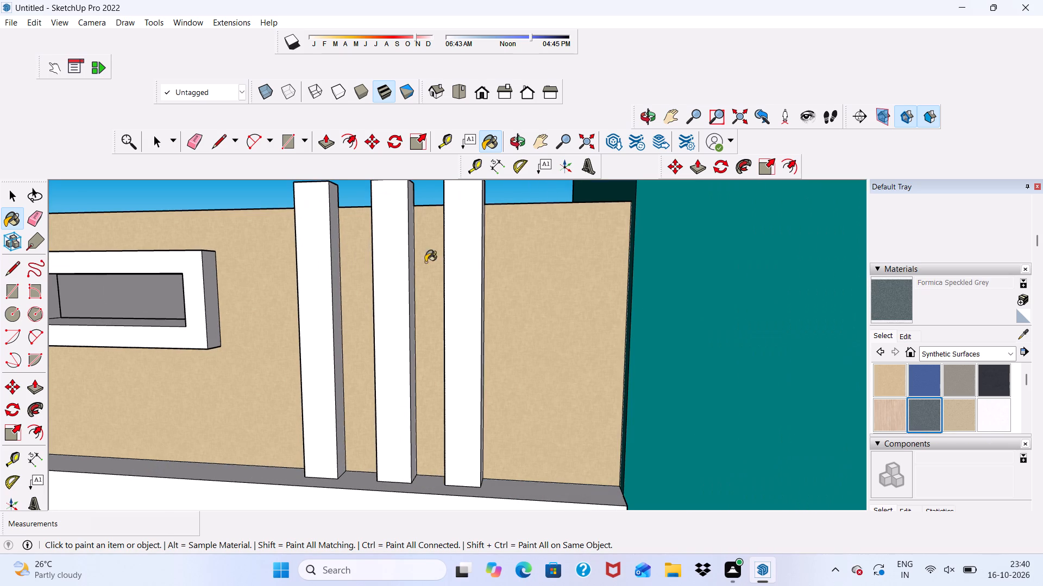
pyautogui.click(464, 294)
pyautogui.scroll(2, 440, 287)
pyautogui.click(380, 278)
pyautogui.scroll(-4, 384, 285)
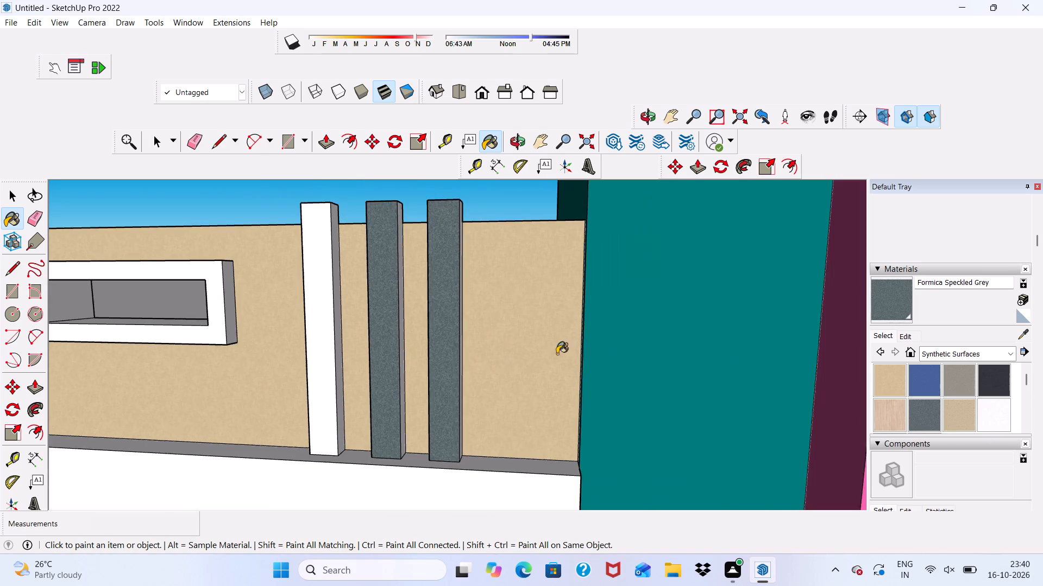
pyautogui.scroll(-7, 557, 354)
pyautogui.scroll(-7, 441, 292)
pyautogui.moveTo(469, 305); pyautogui.dragTo(575, 345, button='middle')
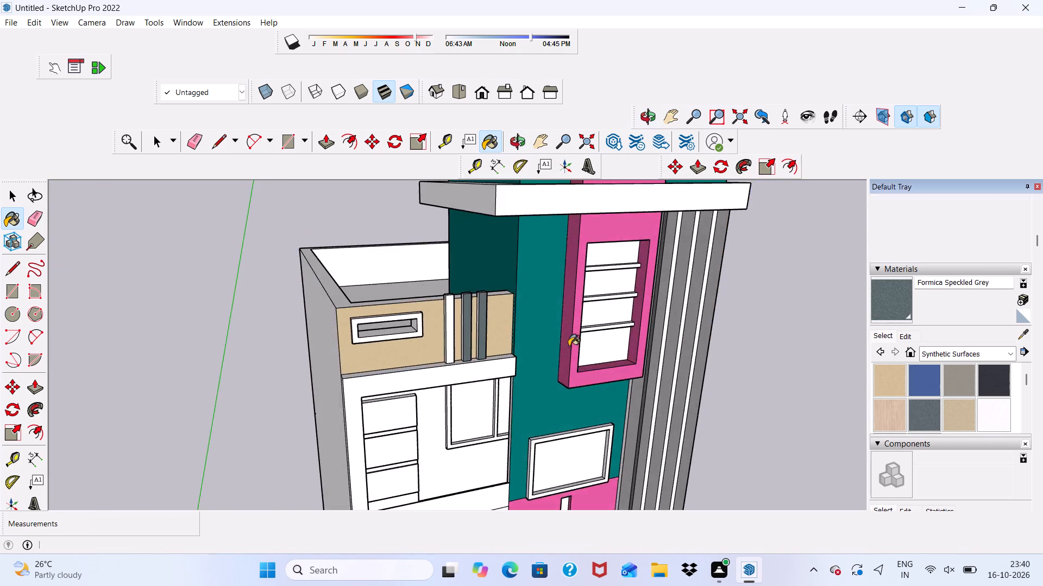
pyautogui.scroll(14, 497, 337)
pyautogui.click(395, 303)
# Paint the three fins' side faces towards the rectangular parapet opening with Formica Speckled Grey.
pyautogui.moveTo(370, 347); pyautogui.dragTo(453, 343, button='middle')
pyautogui.scroll(3, 423, 343)
pyautogui.click(416, 329)
pyautogui.scroll(-2, 423, 333)
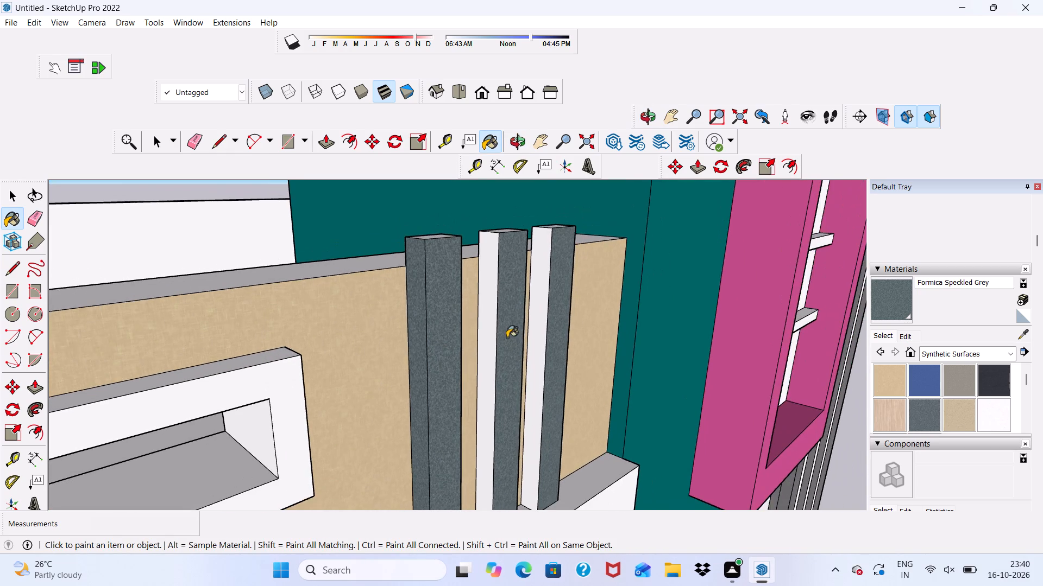
pyautogui.scroll(-1, 507, 337)
pyautogui.moveTo(507, 337); pyautogui.dragTo(422, 359, button='middle')
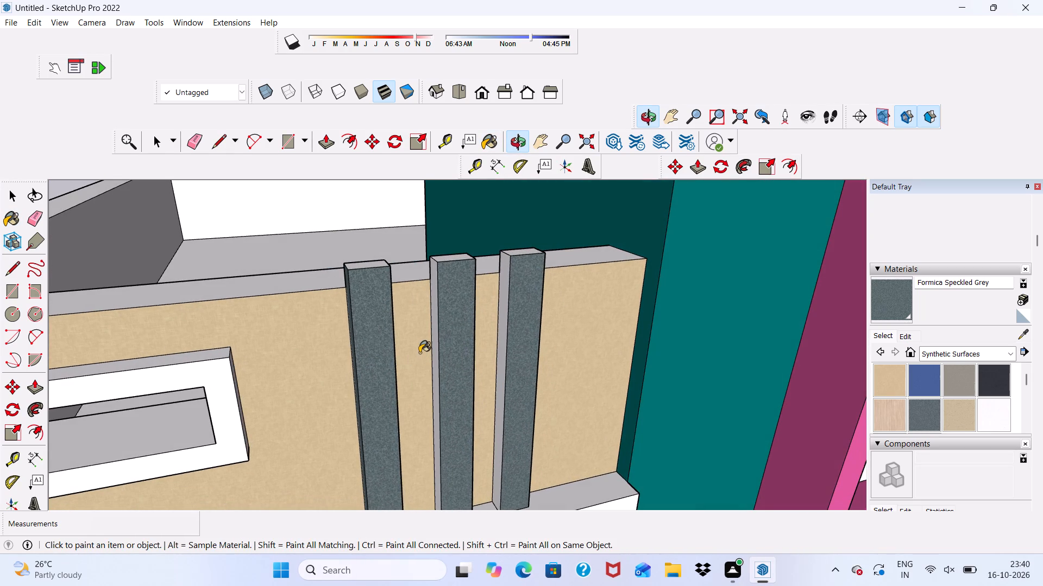
pyautogui.scroll(3, 419, 352)
pyautogui.scroll(2, 479, 281)
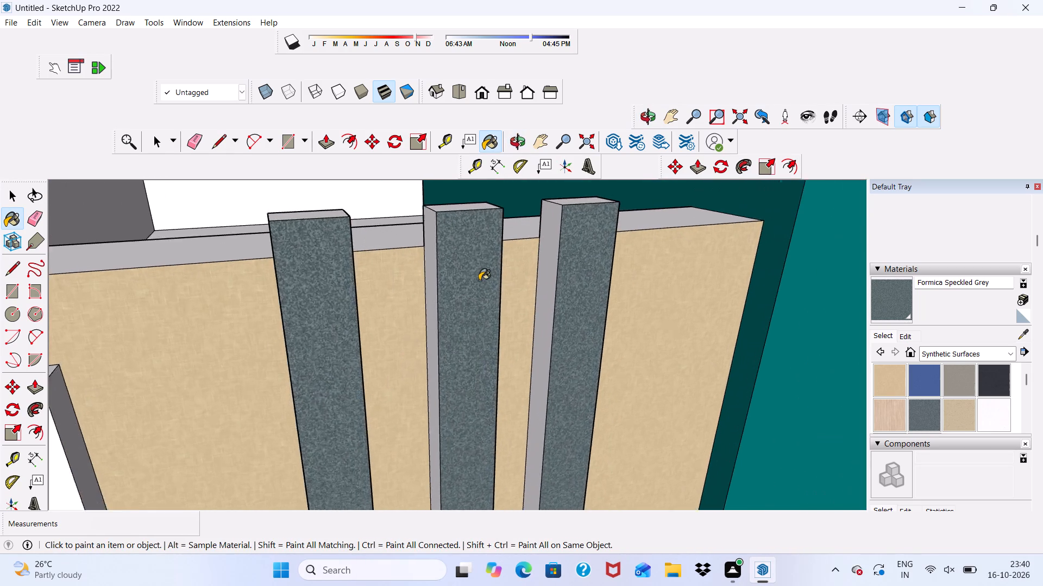
pyautogui.scroll(6, 479, 281)
pyautogui.click(422, 309)
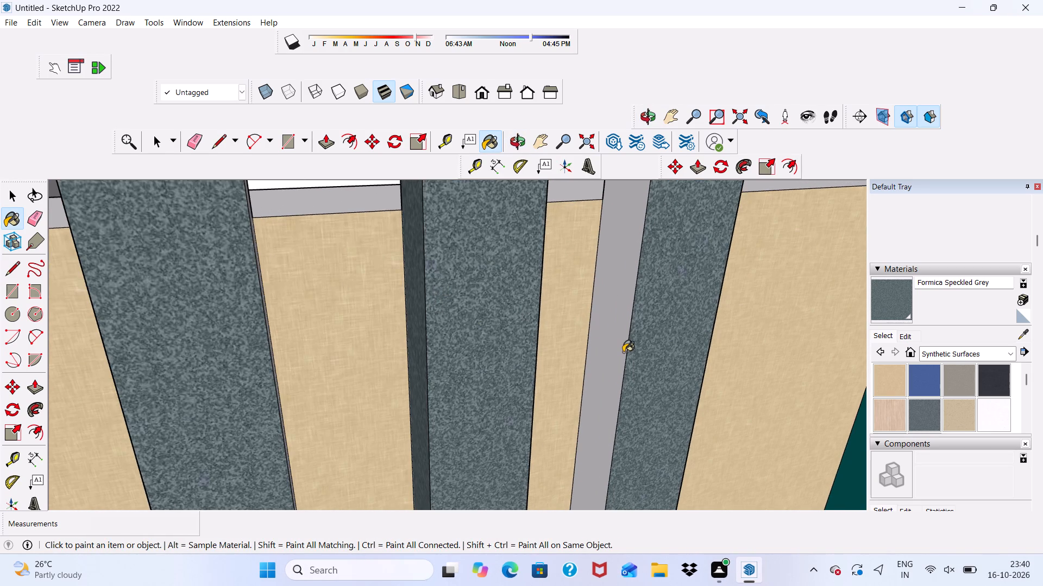
pyautogui.click(617, 351)
# Paint the top faces of the three parapet fins with Formica Speckled Grey.
pyautogui.scroll(-5, 596, 341)
pyautogui.moveTo(617, 360); pyautogui.dragTo(552, 463, button='middle')
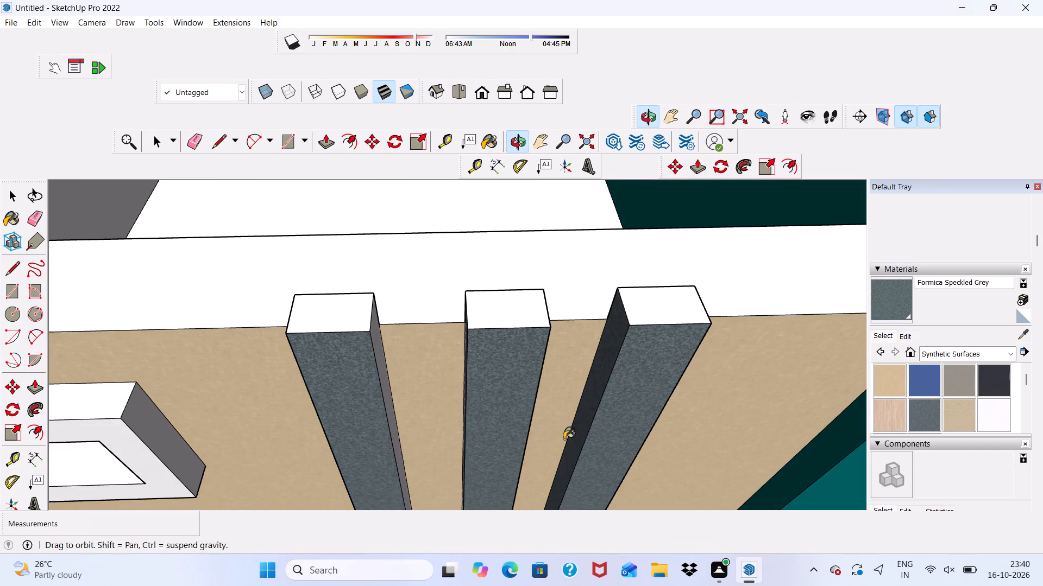
pyautogui.click(684, 307)
pyautogui.click(506, 317)
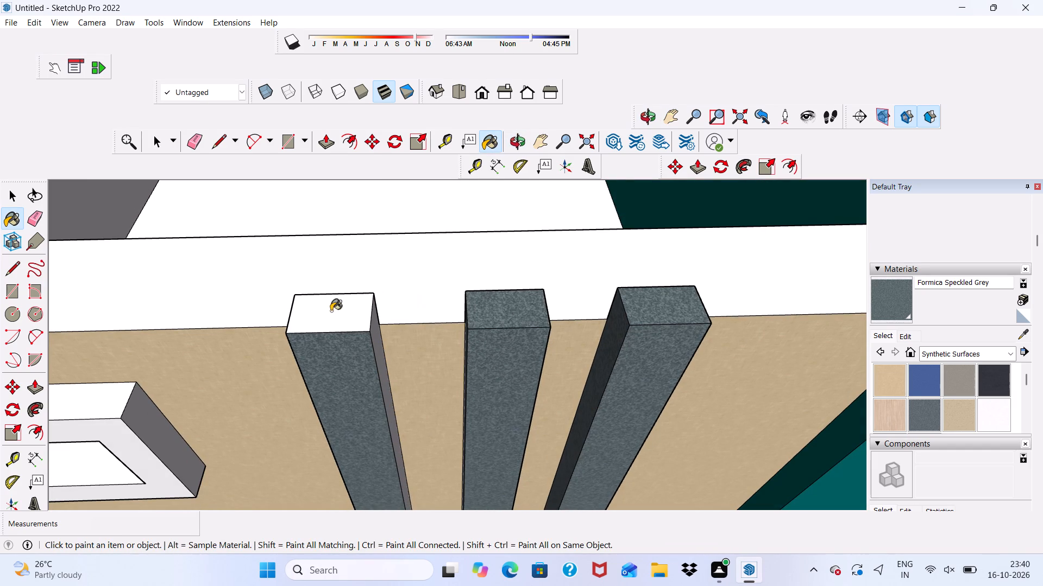
pyautogui.click(331, 311)
# Paint the three fins' side faces towards the teal wall with Formica Speckled Grey.
pyautogui.scroll(-7, 440, 353)
pyautogui.moveTo(508, 379); pyautogui.dragTo(395, 333, button='middle')
pyautogui.scroll(4, 530, 381)
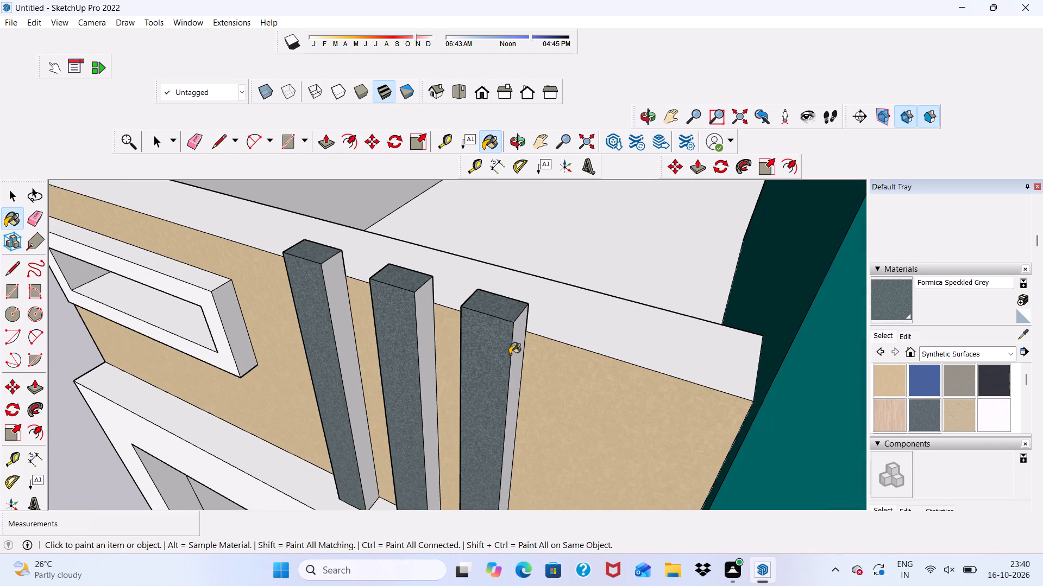
pyautogui.click(510, 353)
pyautogui.scroll(4, 457, 329)
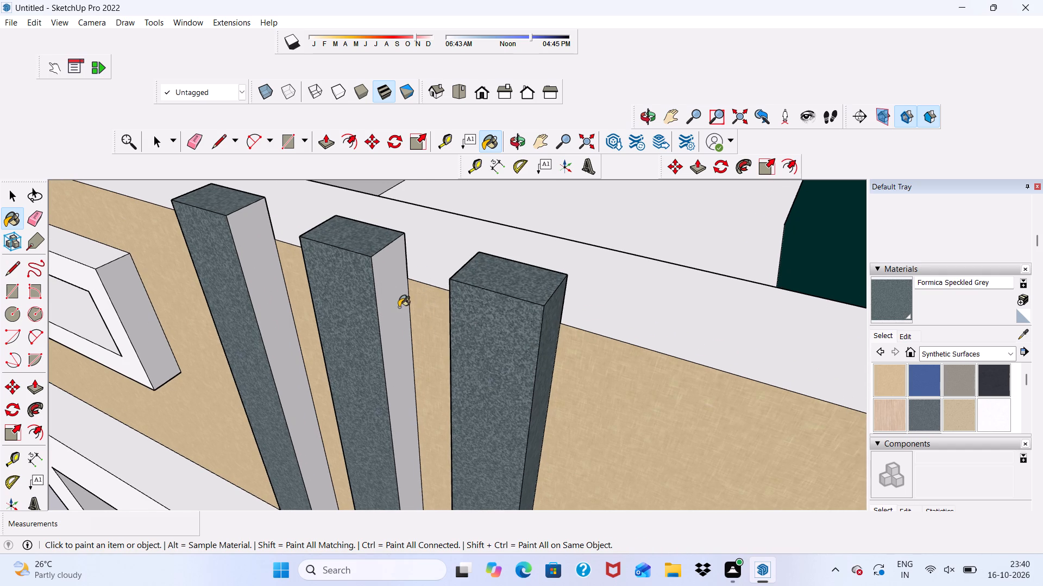
pyautogui.click(399, 307)
pyautogui.click(278, 302)
pyautogui.scroll(-4, 278, 302)
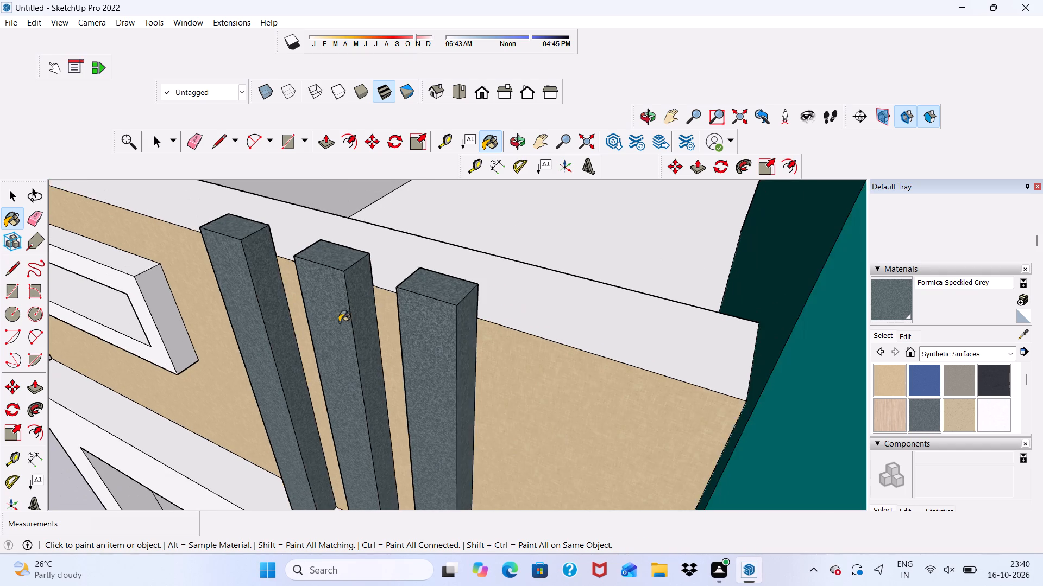
# Examine the painted parapet fins from several sides and the colours of the whole front facade.
pyautogui.scroll(-7, 339, 322)
pyautogui.scroll(1, 328, 334)
pyautogui.scroll(-2, 300, 327)
pyautogui.moveTo(300, 327); pyautogui.dragTo(356, 337, button='middle')
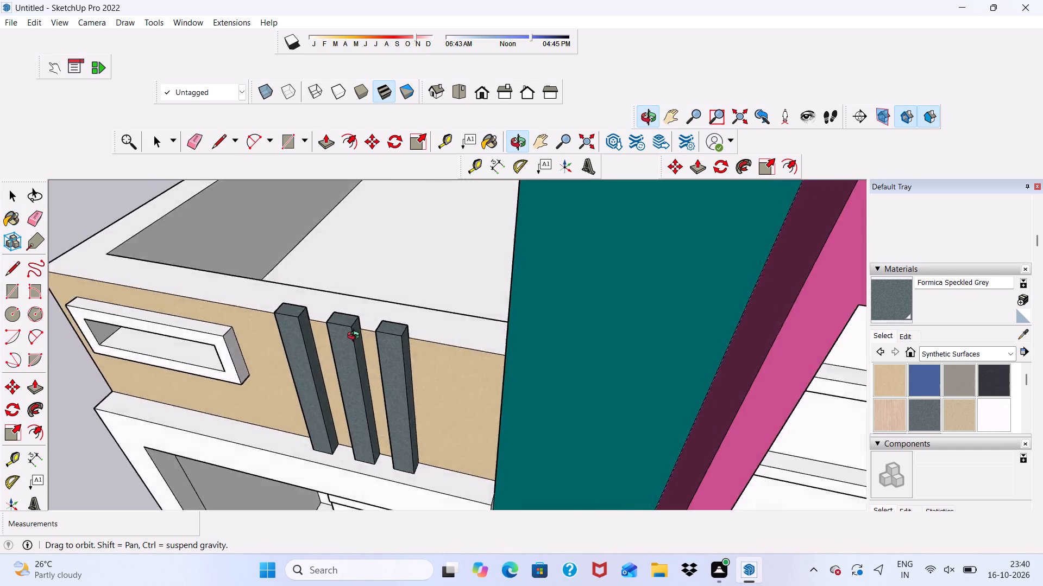
pyautogui.moveTo(356, 337); pyautogui.dragTo(489, 310, button='middle')
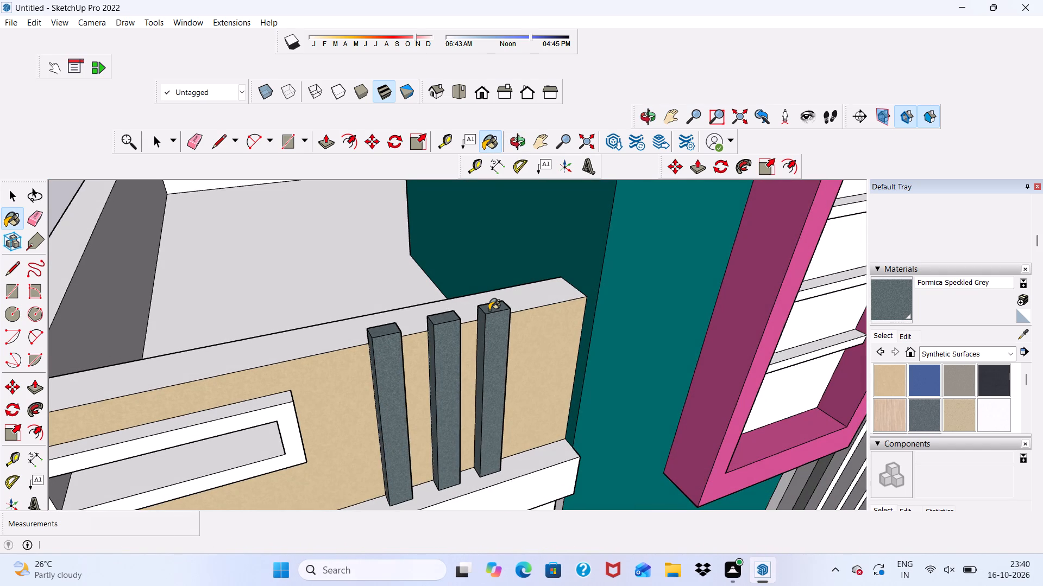
pyautogui.press('space')
pyautogui.scroll(-5, 477, 301)
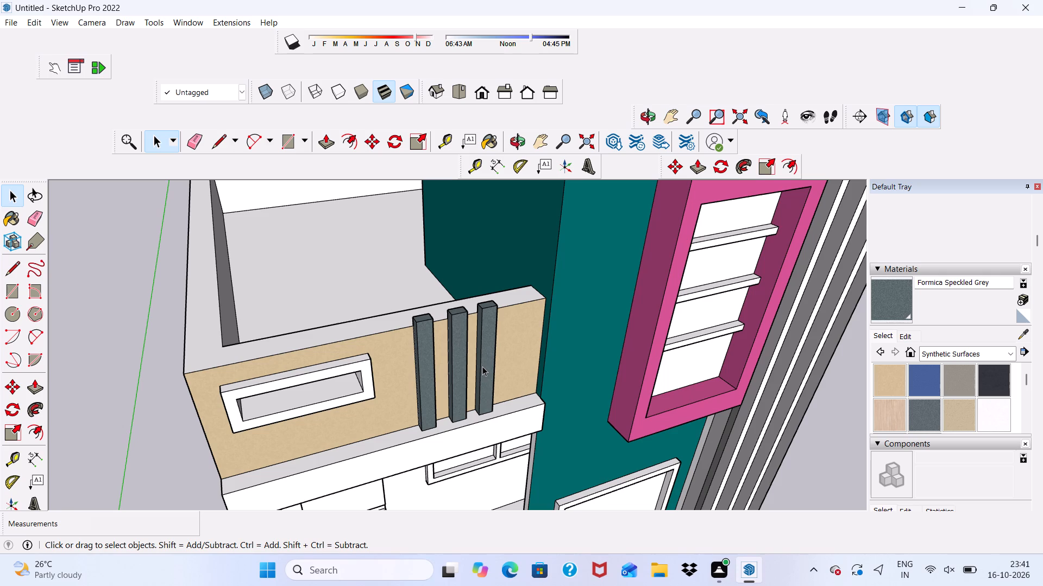
pyautogui.scroll(2, 502, 276)
pyautogui.scroll(-6, 495, 260)
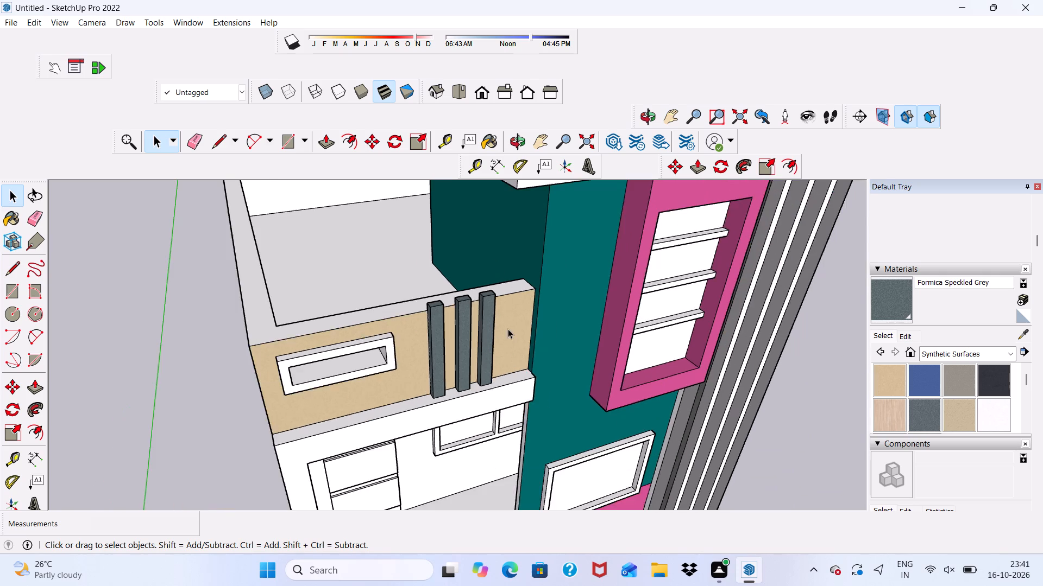
pyautogui.moveTo(513, 333); pyautogui.dragTo(425, 203, button='middle')
pyautogui.scroll(-1, 513, 333)
pyautogui.scroll(-3, 422, 273)
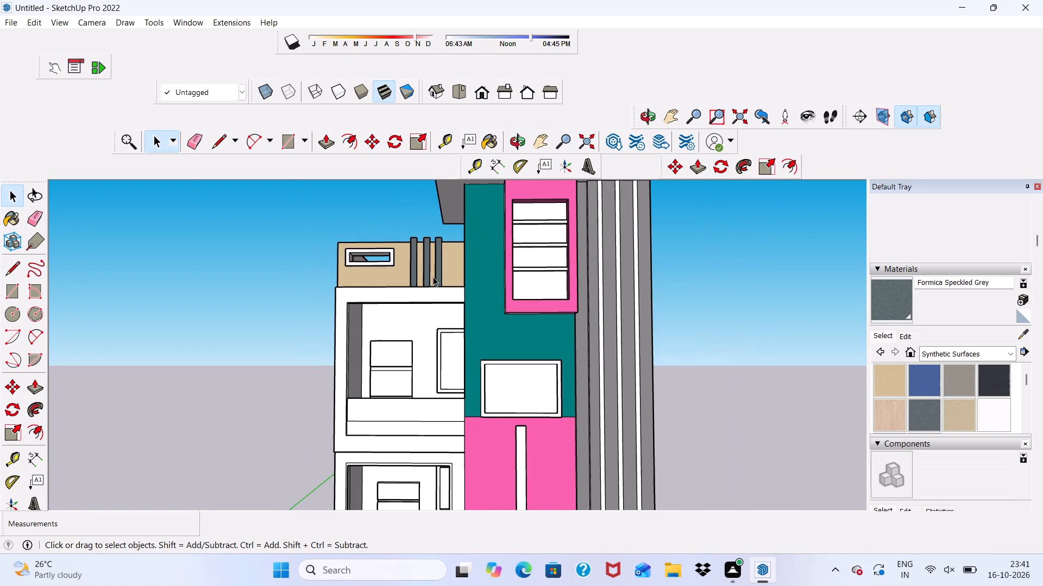
pyautogui.scroll(-1, 433, 277)
pyautogui.scroll(1, 946, 397)
pyautogui.scroll(-1, 950, 402)
pyautogui.scroll(-5, 464, 286)
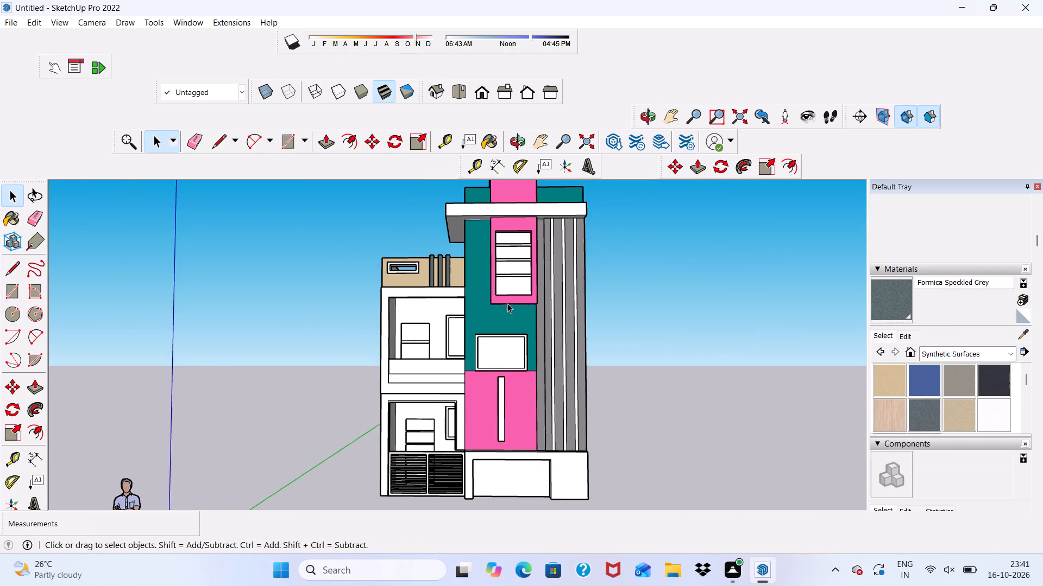
pyautogui.scroll(-4, 523, 305)
pyautogui.scroll(1, 619, 290)
pyautogui.scroll(-3, 550, 265)
pyautogui.scroll(4, 527, 391)
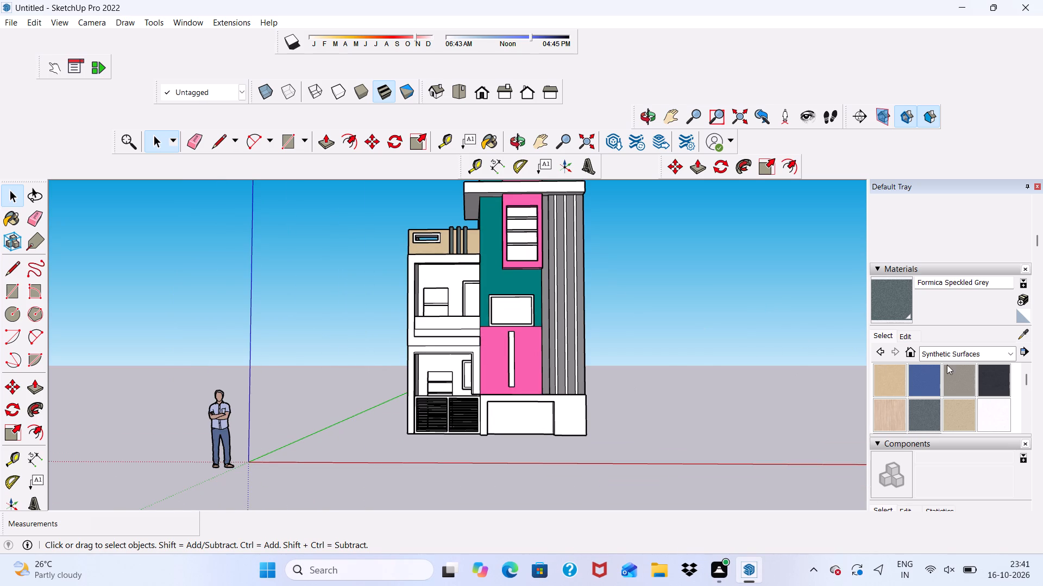
# Paint the recessed ground-floor panel below the pink wall with Wood Bamboo from the Wood collection.
pyautogui.scroll(3, 982, 357)
pyautogui.scroll(-1, 986, 362)
pyautogui.scroll(1, 987, 401)
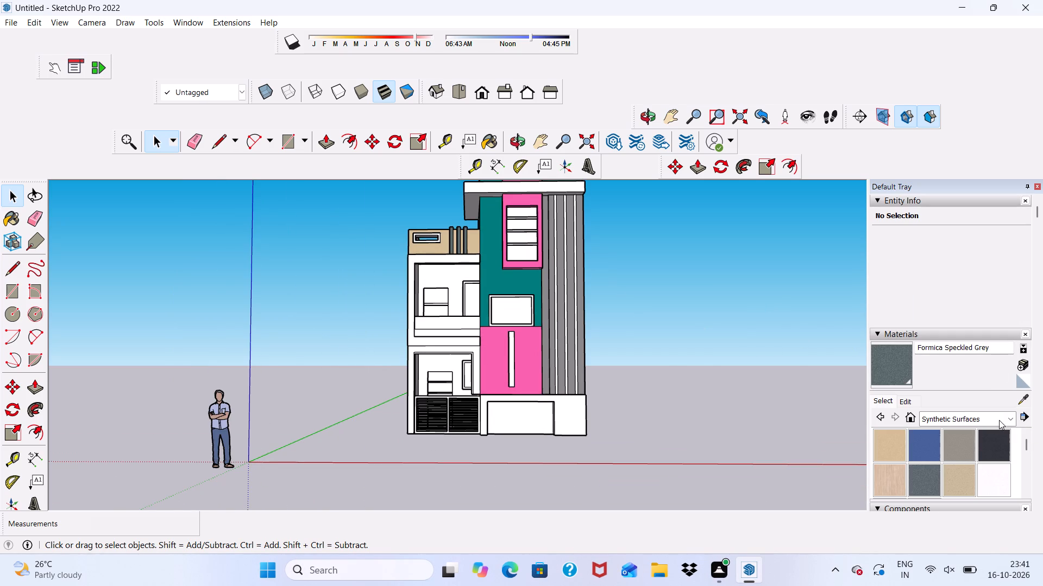
pyautogui.click(1006, 418)
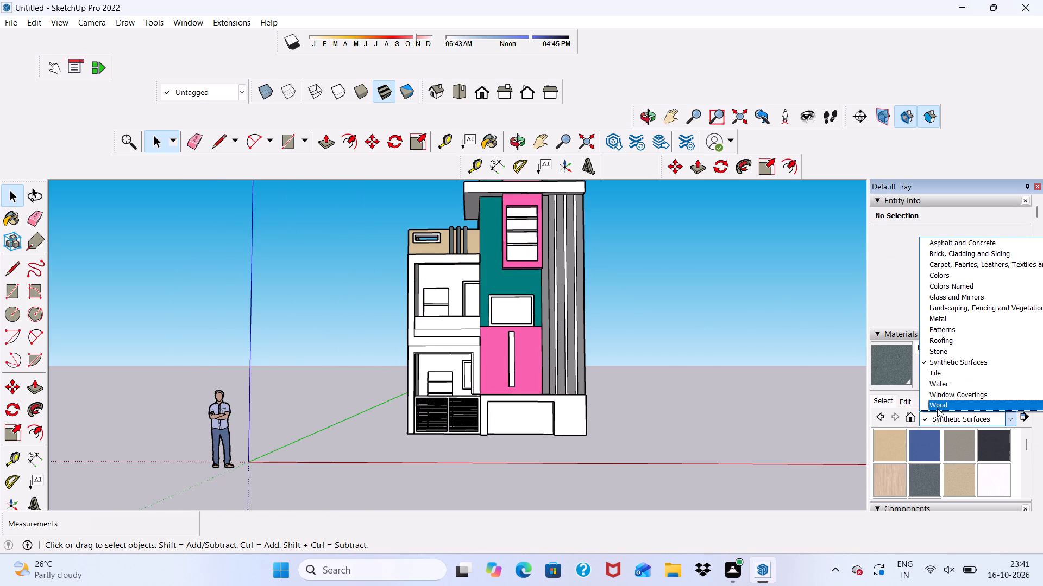
pyautogui.click(937, 407)
pyautogui.scroll(-1, 981, 477)
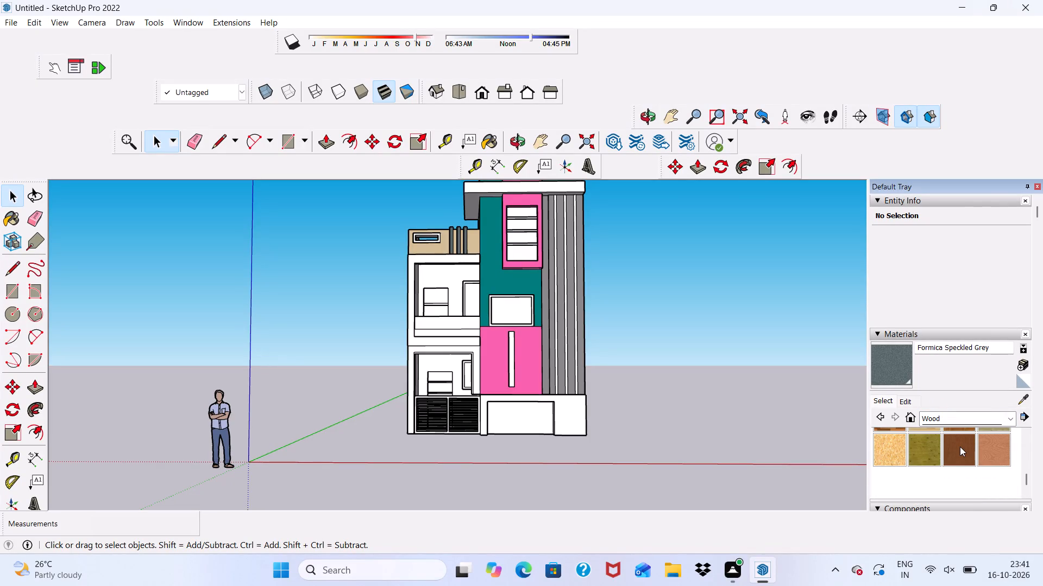
pyautogui.scroll(1, 960, 447)
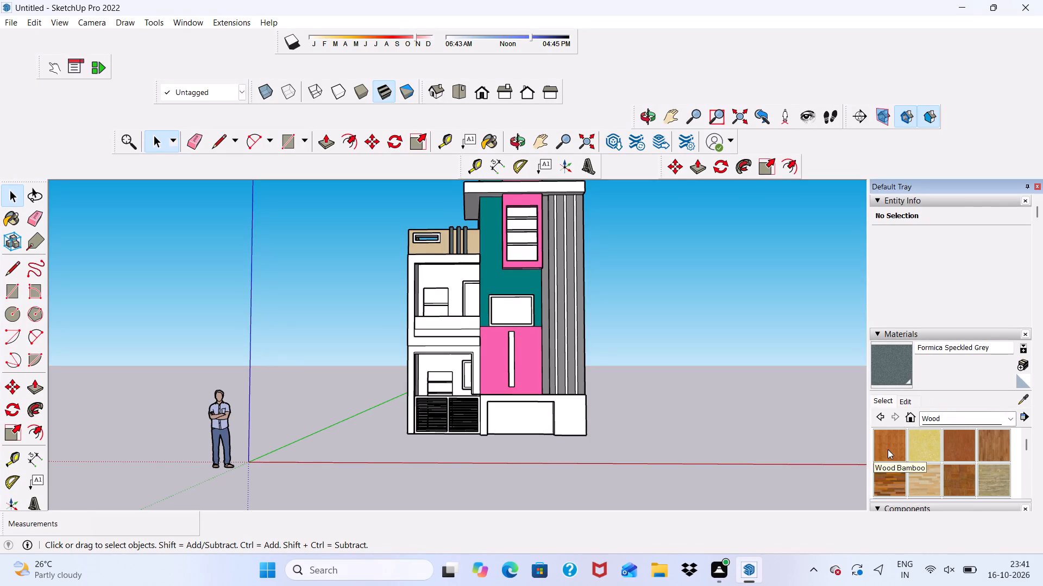
pyautogui.click(879, 447)
pyautogui.scroll(4, 290, 426)
pyautogui.scroll(-1, 313, 409)
pyautogui.scroll(4, 555, 442)
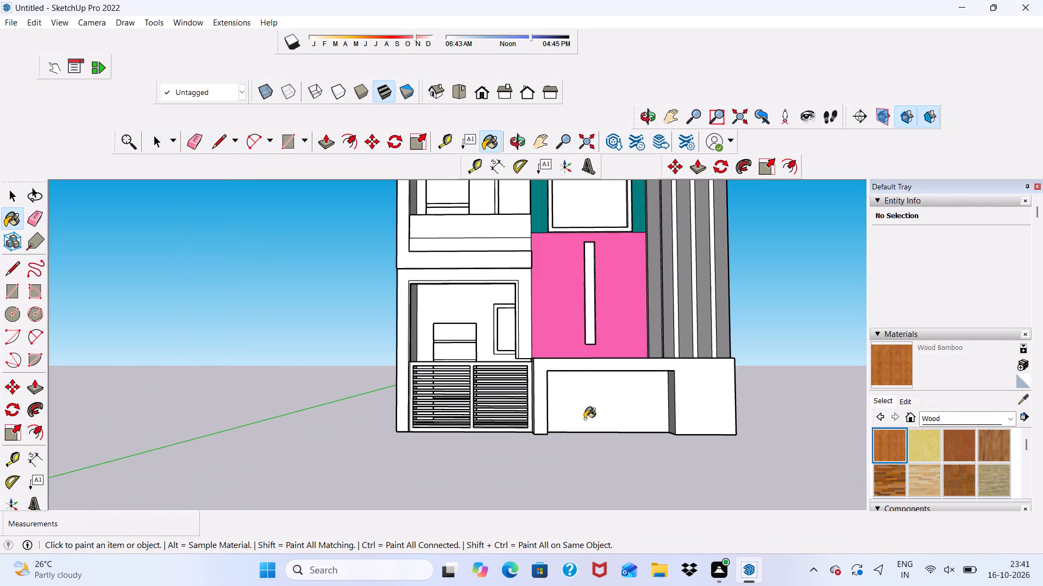
pyautogui.click(585, 419)
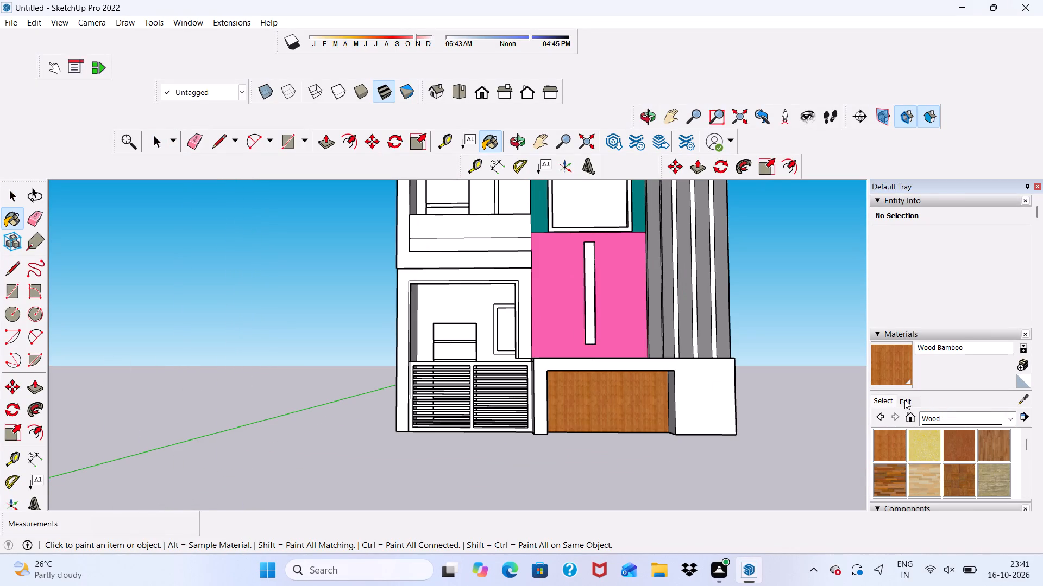
# Darken the Wood Bamboo material's colour to a deeper brown using the colour wheel's brightness.
pyautogui.click(904, 400)
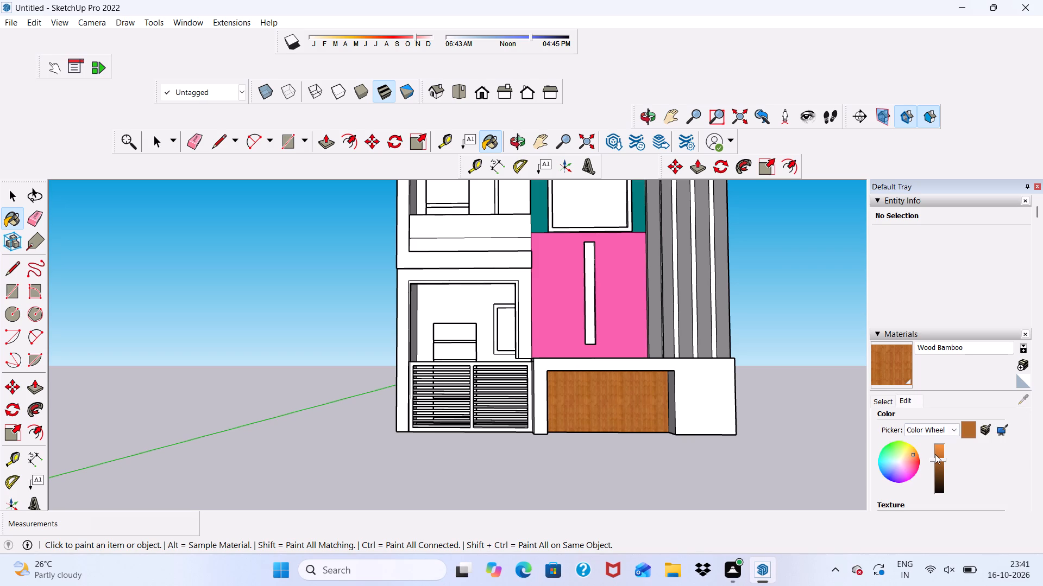
pyautogui.click(937, 459)
pyautogui.tripleClick(937, 454)
pyautogui.moveTo(937, 454); pyautogui.dragTo(939, 469)
pyautogui.click(939, 469)
pyautogui.scroll(-5, 649, 341)
pyautogui.press('space')
pyautogui.scroll(6, 682, 425)
pyautogui.scroll(-1, 640, 394)
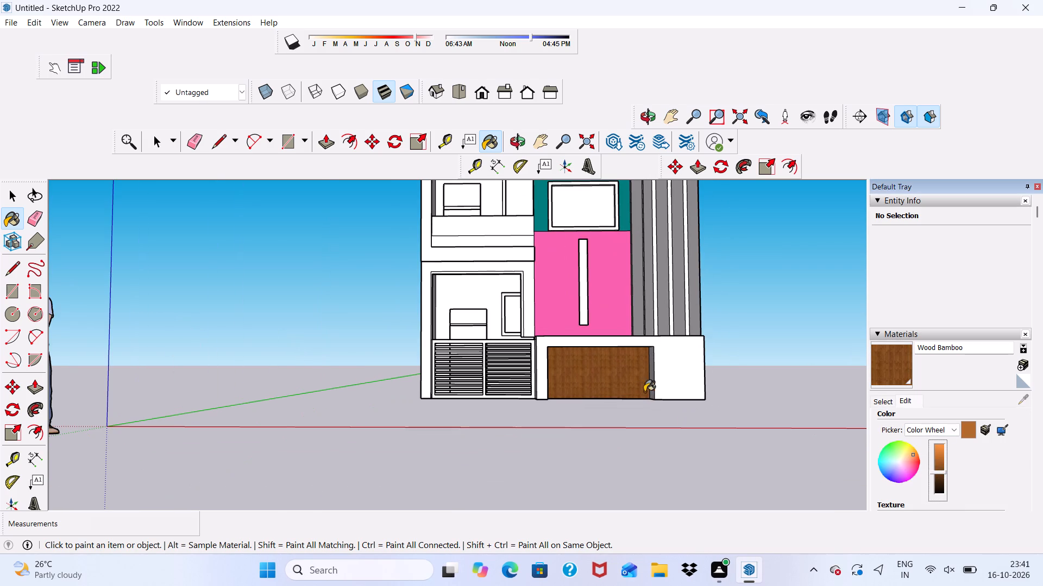
pyautogui.scroll(-4, 557, 377)
pyautogui.scroll(2, 462, 282)
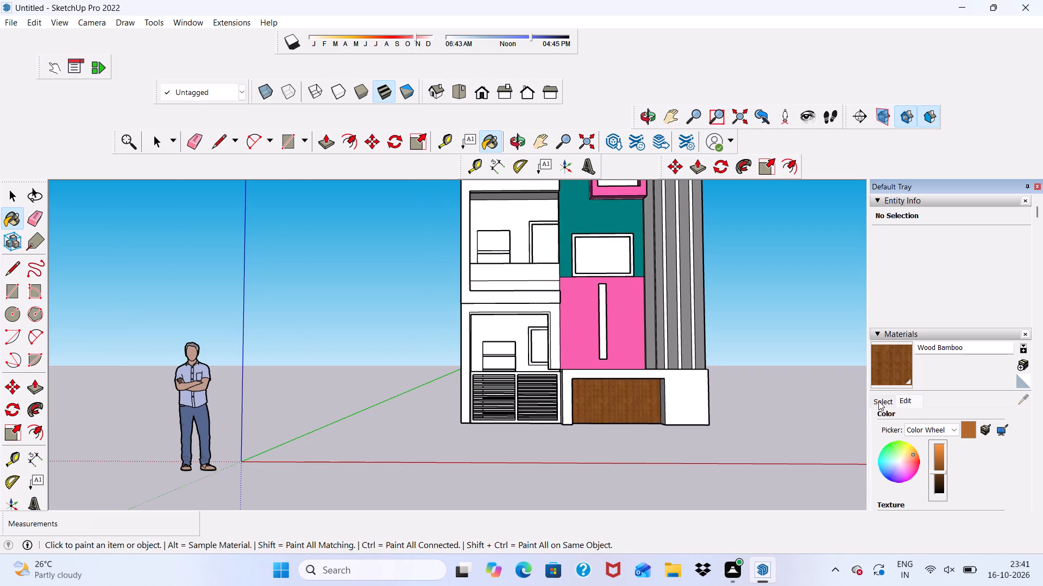
# Paint the narrow band below the balcony parapet with Wood Floor Parquet from the Wood collection.
pyautogui.click(878, 401)
pyautogui.click(951, 481)
pyautogui.scroll(5, 598, 335)
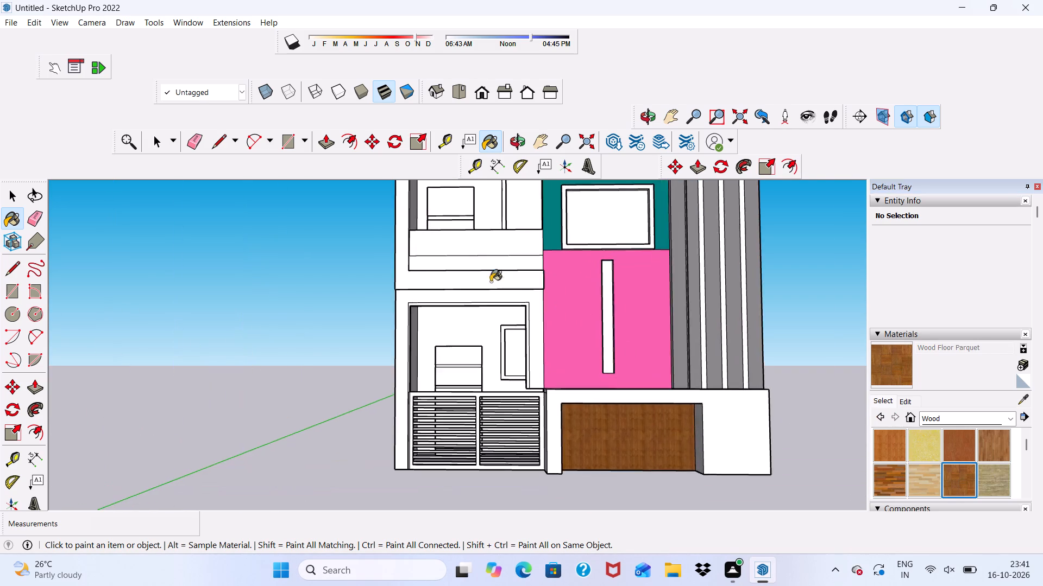
pyautogui.scroll(3, 491, 282)
pyautogui.click(479, 257)
pyautogui.scroll(3, 504, 278)
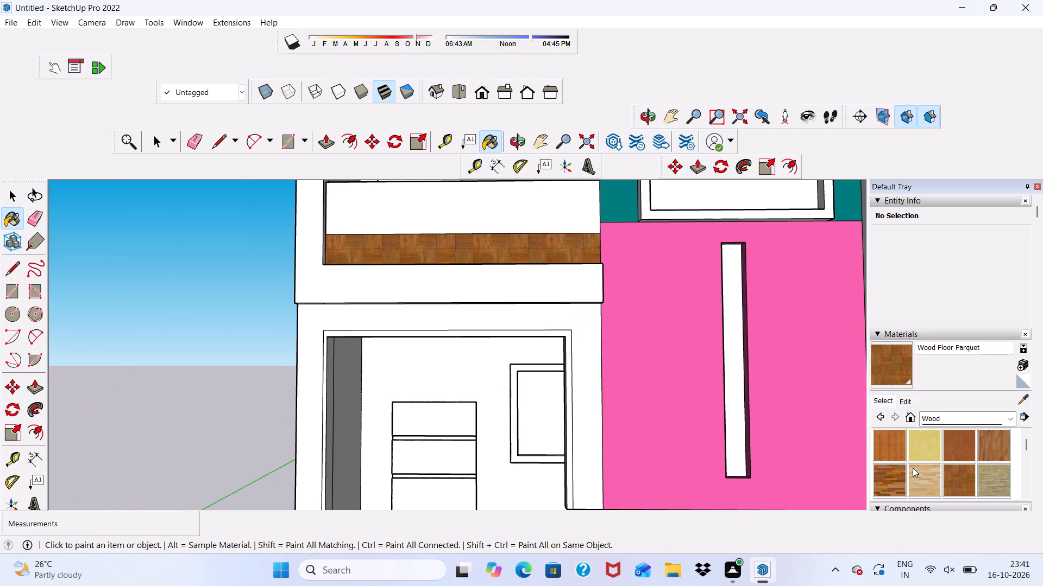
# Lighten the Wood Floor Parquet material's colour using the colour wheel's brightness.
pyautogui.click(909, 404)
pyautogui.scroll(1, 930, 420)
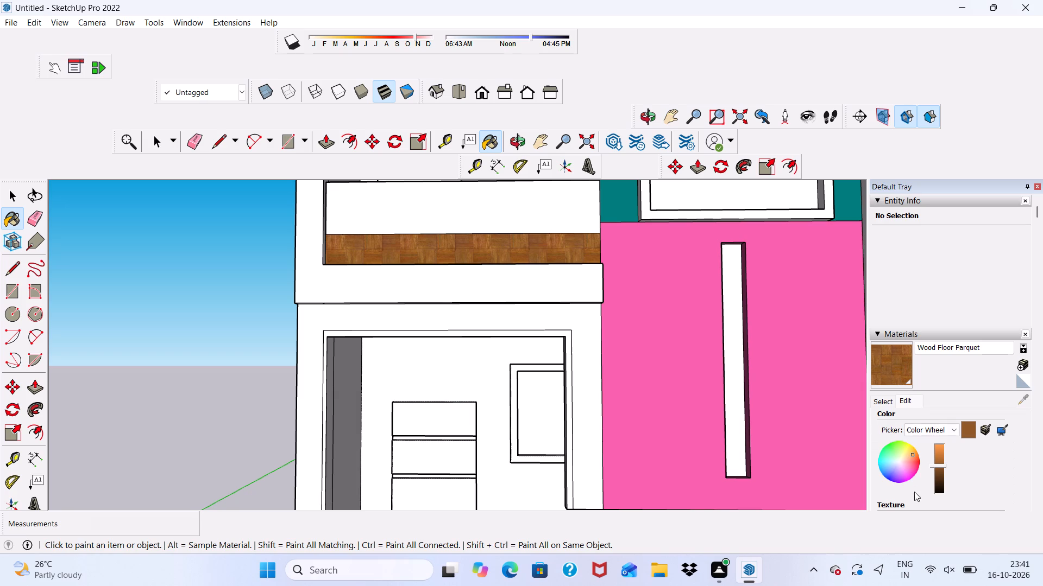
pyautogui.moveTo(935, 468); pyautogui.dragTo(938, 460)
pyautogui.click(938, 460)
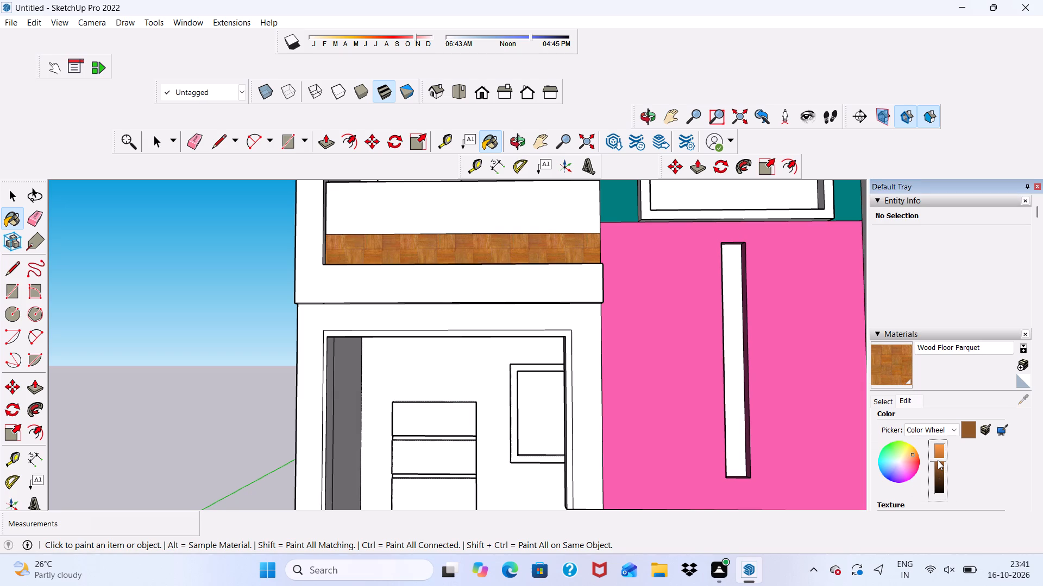
# Repaint the recessed ground-floor panel below the pink wall with Wood Floor Parquet.
pyautogui.scroll(-10, 650, 355)
pyautogui.click(695, 475)
pyautogui.scroll(7, 697, 476)
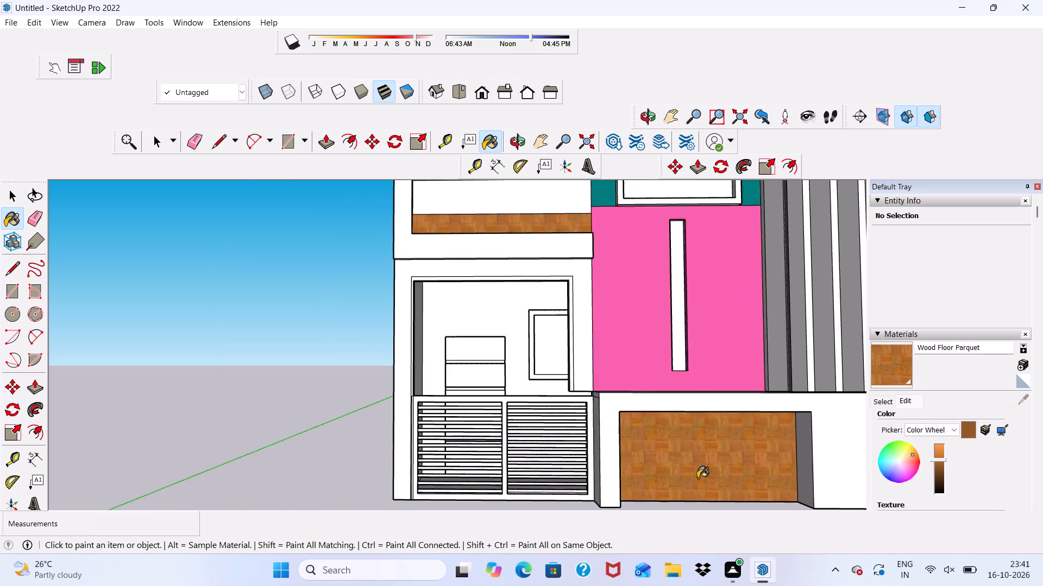
pyautogui.scroll(3, 698, 478)
pyautogui.scroll(1, 888, 483)
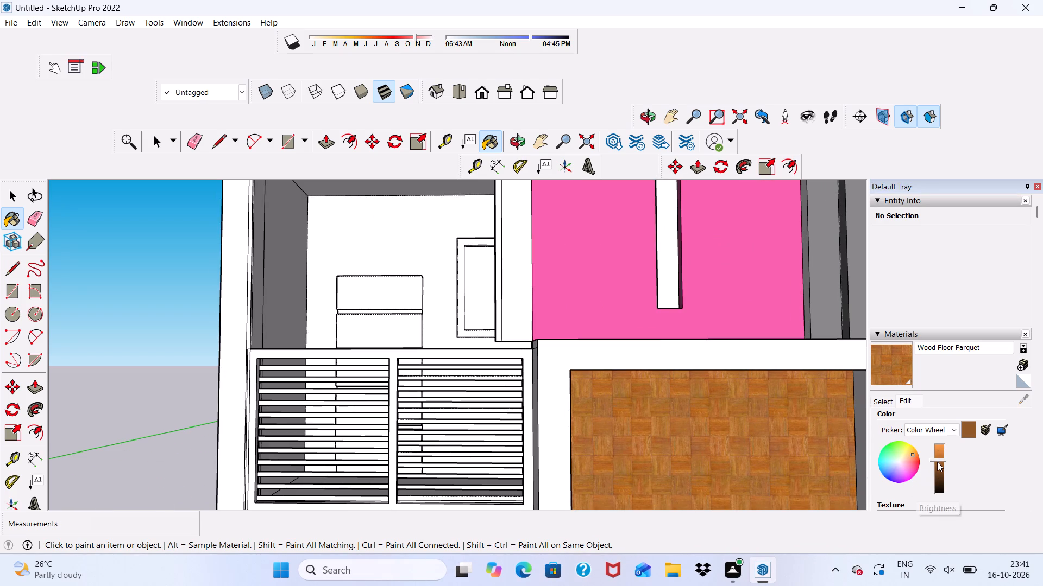
# Darken the Wood Floor Parquet material's colour to a deeper brown using the colour wheel's brightness.
pyautogui.moveTo(937, 462); pyautogui.dragTo(937, 469)
pyautogui.scroll(-11, 752, 403)
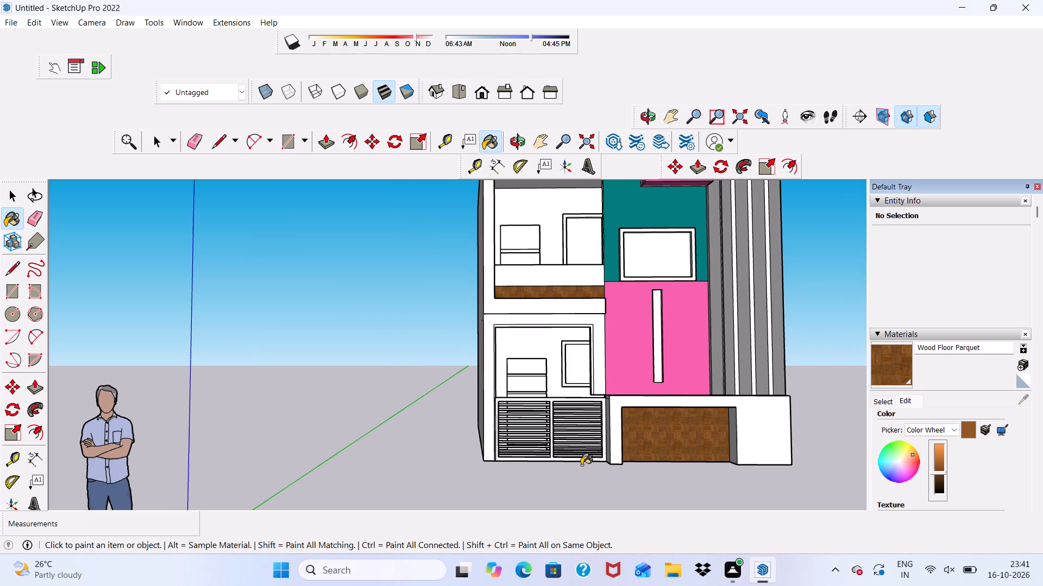
pyautogui.press('space')
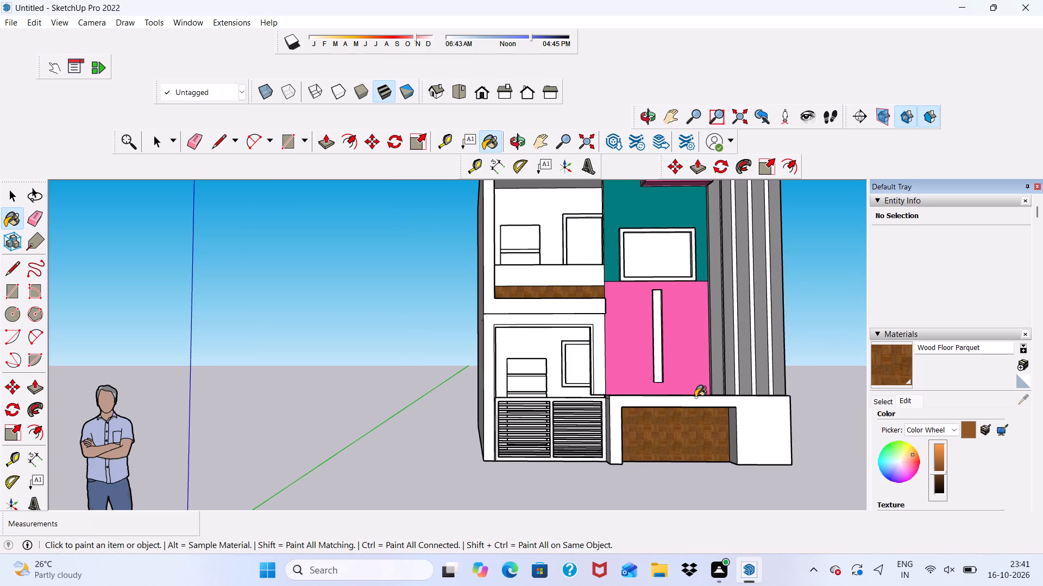
# Browse the Colors-Named collection for a colour suited to the doors.
pyautogui.click(877, 399)
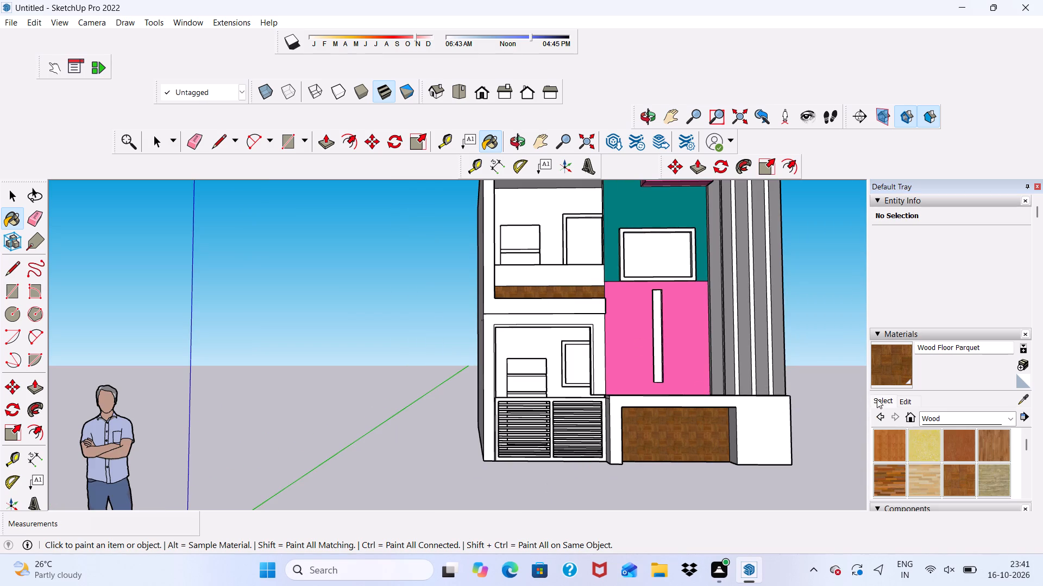
pyautogui.click(1012, 419)
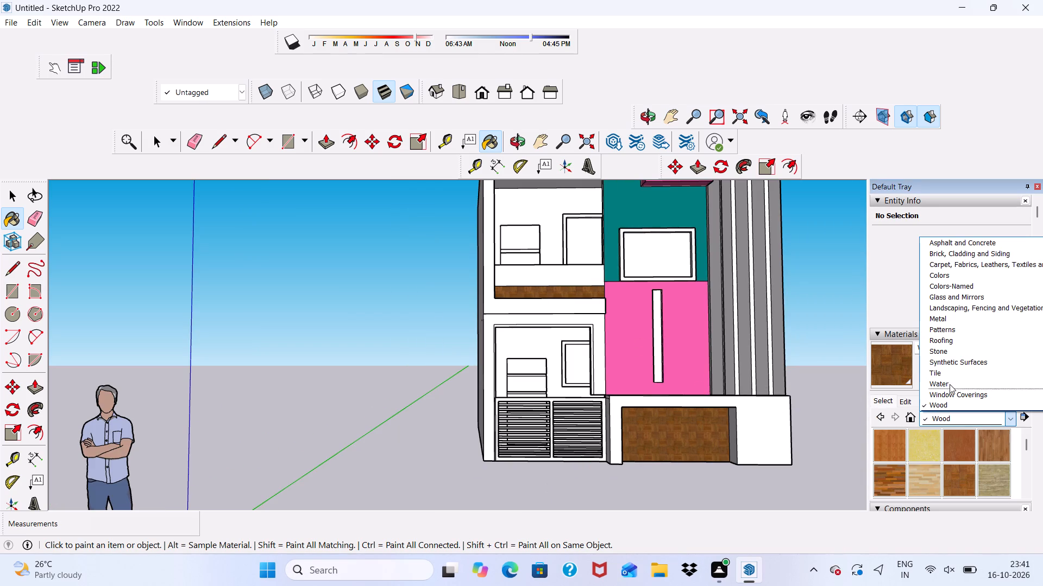
pyautogui.click(935, 281)
pyautogui.scroll(-3, 937, 458)
pyautogui.scroll(1, 937, 457)
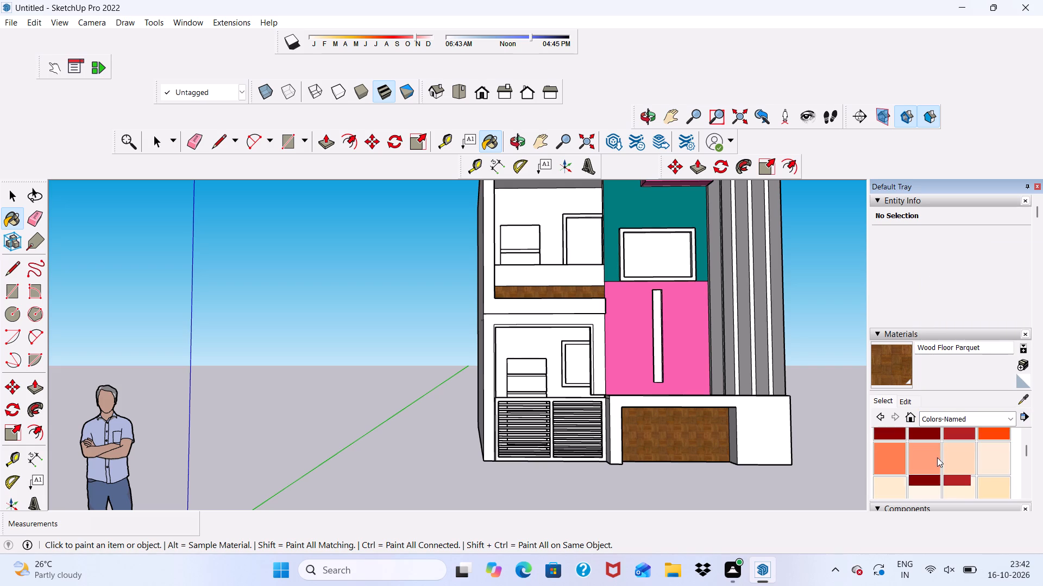
pyautogui.scroll(-4, 937, 457)
pyautogui.scroll(3, 935, 457)
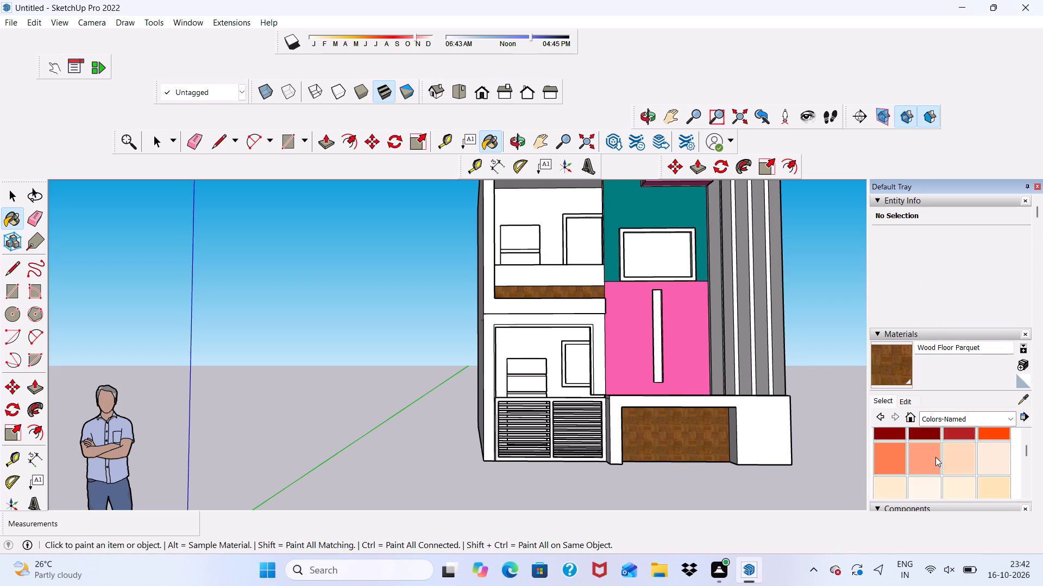
pyautogui.scroll(2, 935, 457)
pyautogui.scroll(-1, 934, 455)
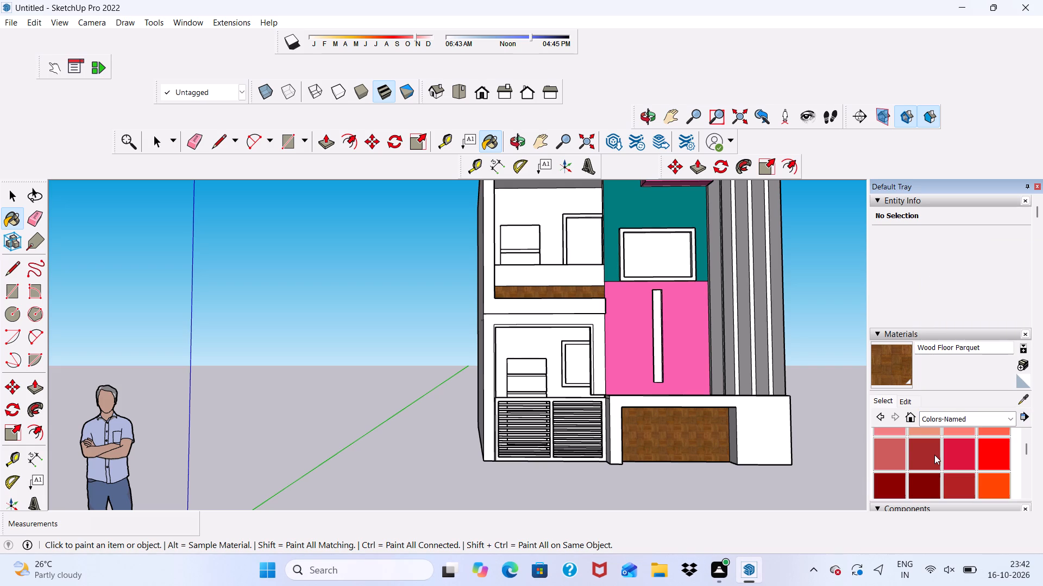
pyautogui.scroll(-2, 934, 455)
pyautogui.scroll(1, 934, 455)
pyautogui.scroll(-1, 934, 455)
pyautogui.scroll(2, 934, 455)
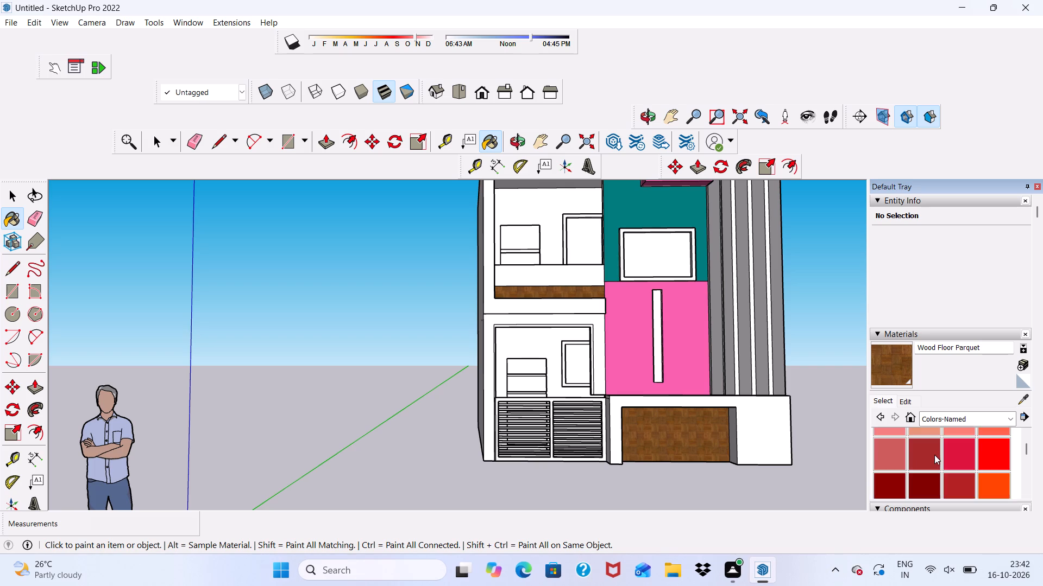
pyautogui.scroll(4, 934, 455)
pyautogui.scroll(-11, 933, 448)
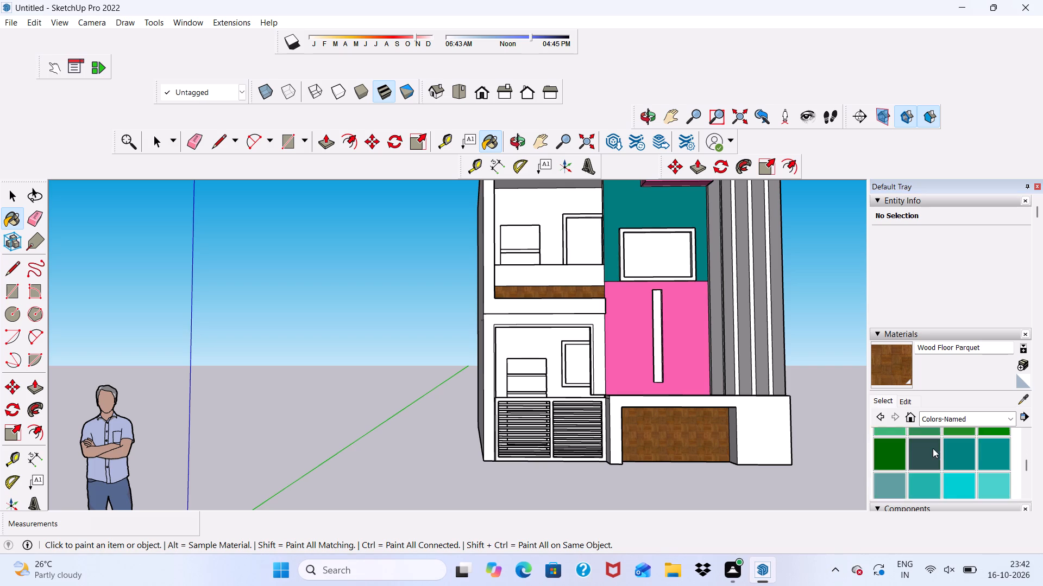
pyautogui.scroll(-8, 933, 448)
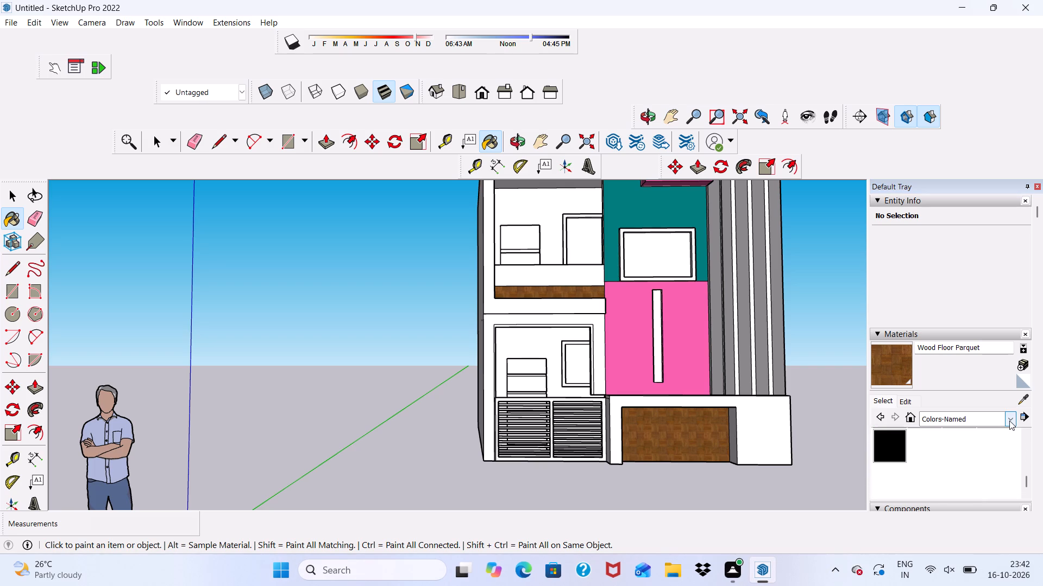
# Paint the two upper panels of the door behind the balcony parapet with Color B08 from the Colors collection.
pyautogui.click(1009, 421)
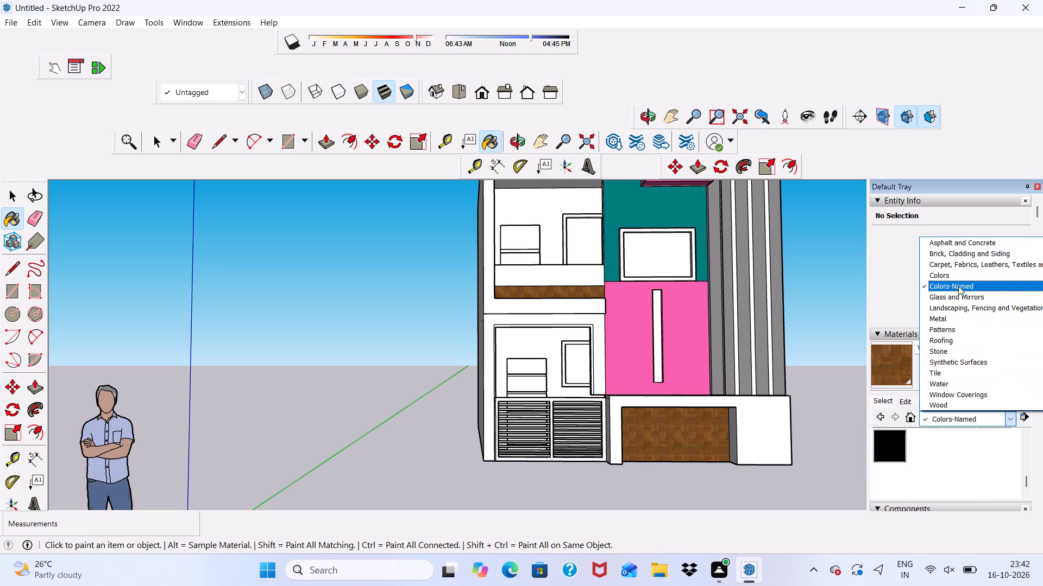
pyautogui.click(954, 279)
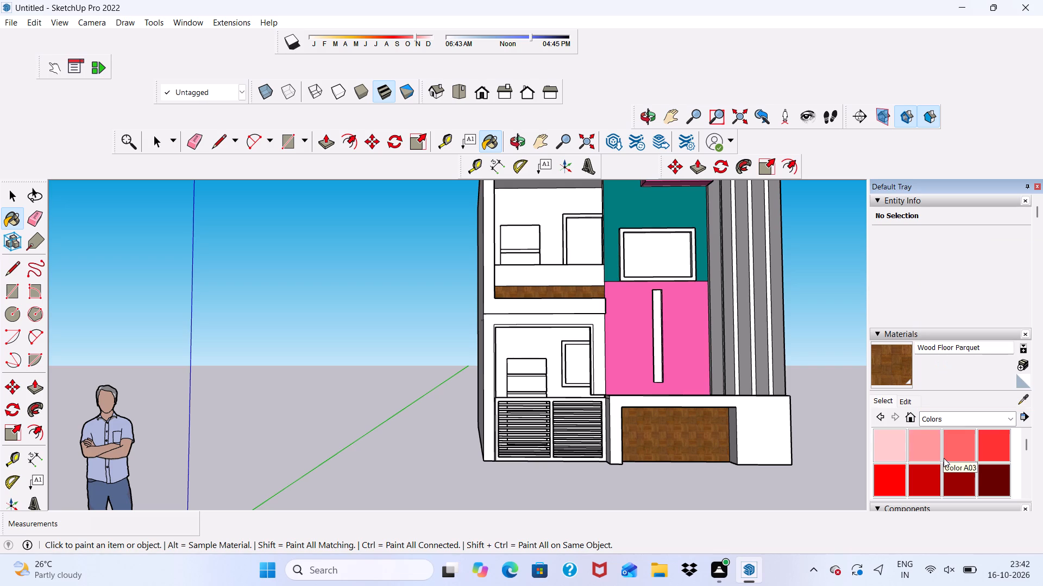
pyautogui.scroll(-1, 944, 458)
pyautogui.click(987, 481)
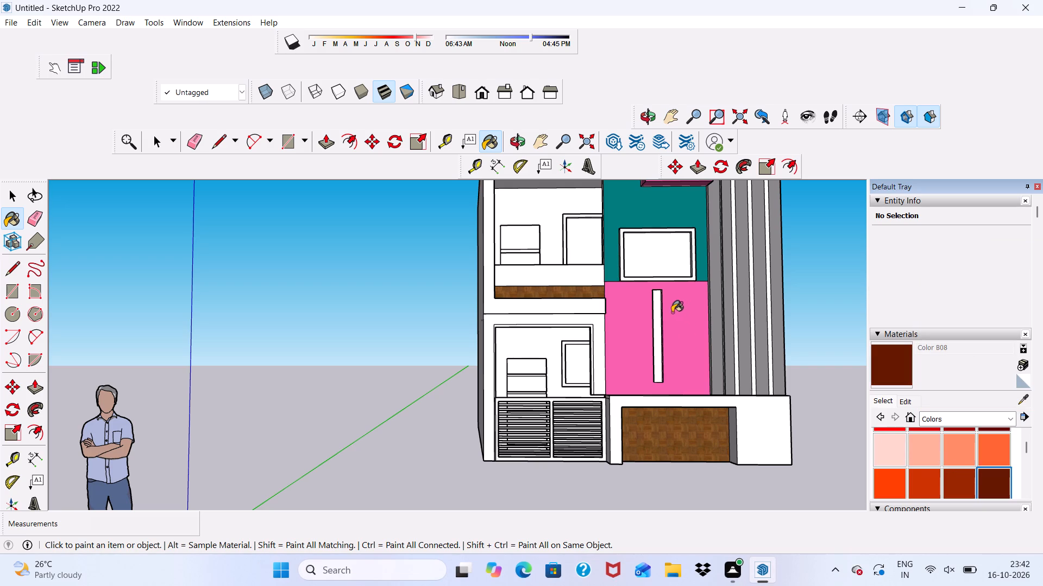
pyautogui.scroll(9, 549, 257)
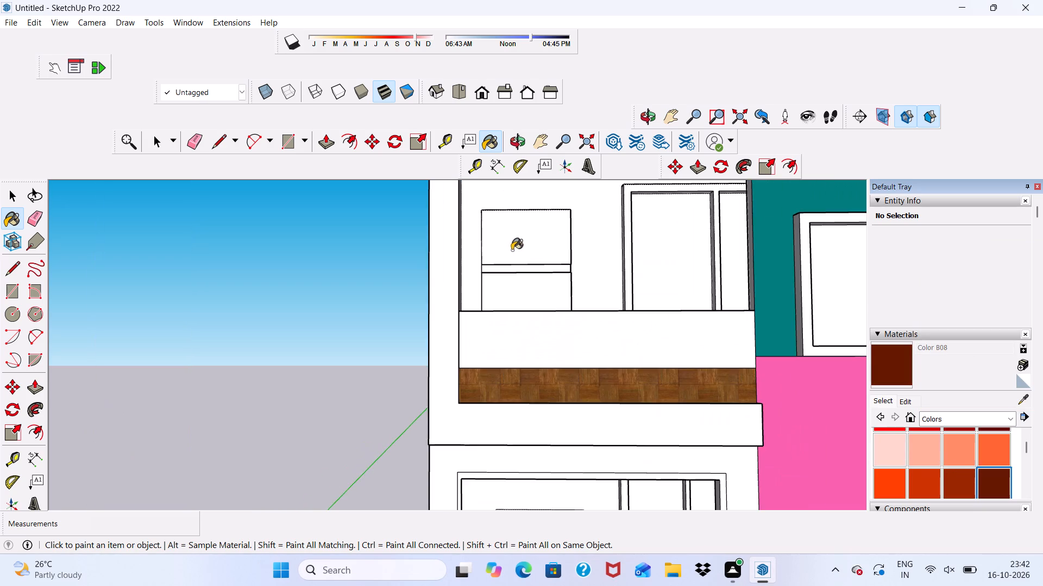
pyautogui.click(516, 233)
pyautogui.scroll(4, 520, 282)
pyautogui.click(519, 286)
pyautogui.moveTo(532, 294); pyautogui.dragTo(438, 362, button='middle')
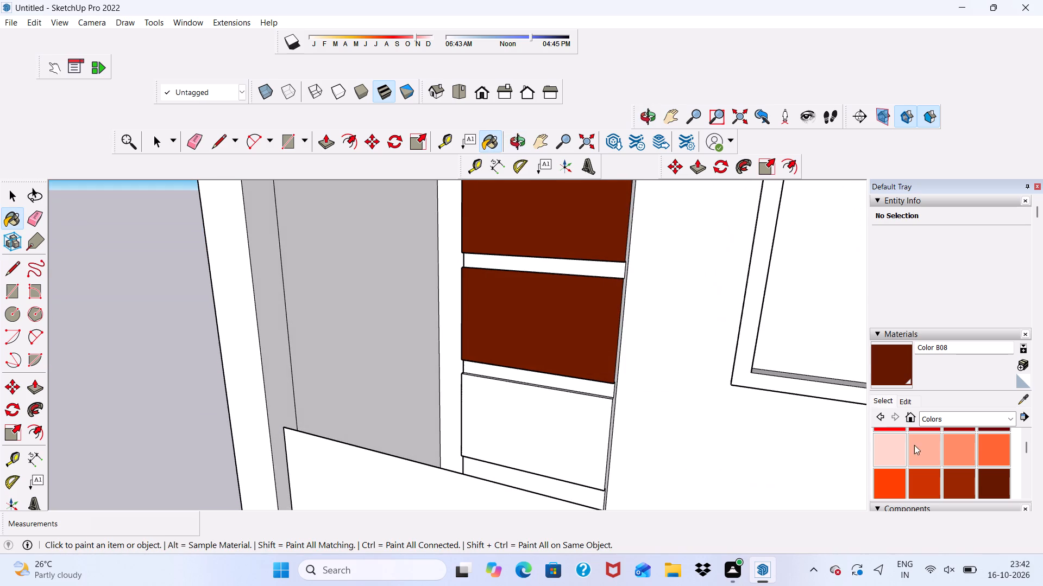
# Darken the Color B08 material to a very deep brown using the colour wheel's brightness.
pyautogui.click(903, 399)
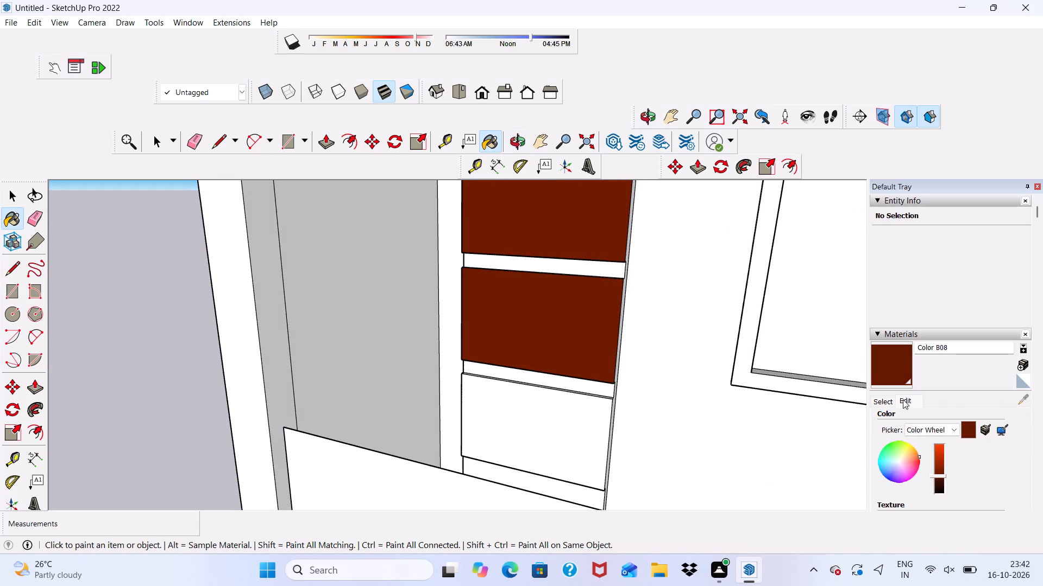
pyautogui.moveTo(938, 474); pyautogui.dragTo(938, 467)
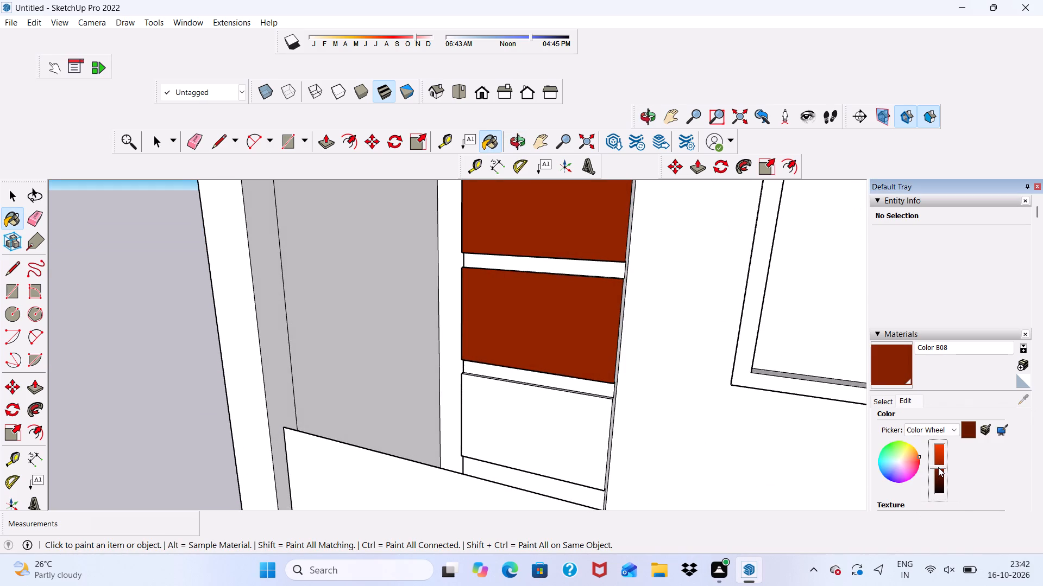
pyautogui.click(938, 467)
pyautogui.moveTo(938, 467); pyautogui.dragTo(941, 480)
# Paint the balcony door's remaining lower panels with the darkened Color B08.
pyautogui.scroll(2, 578, 443)
pyautogui.click(577, 443)
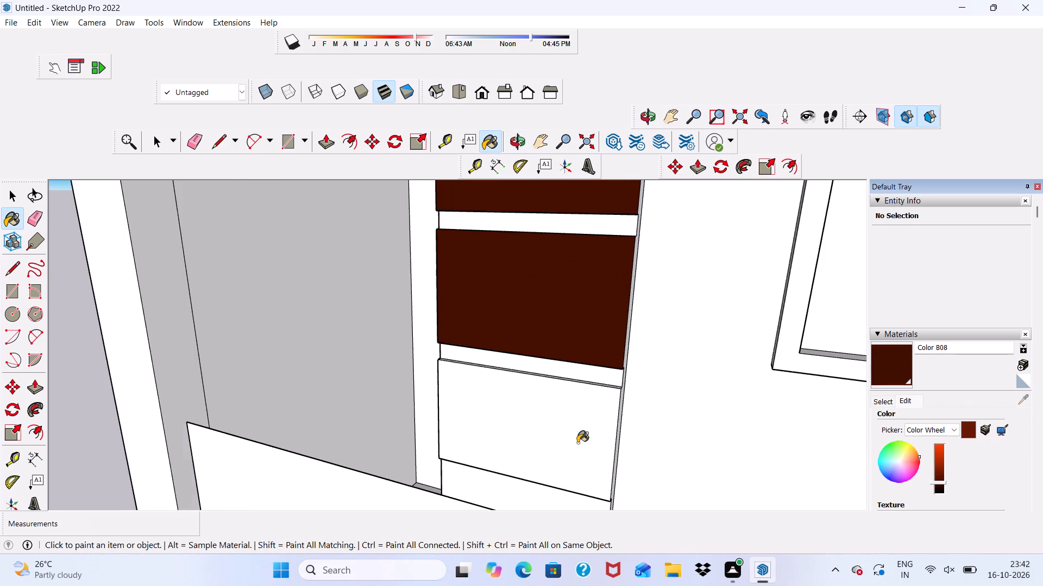
pyautogui.scroll(5, 568, 461)
pyautogui.scroll(-1, 531, 485)
pyautogui.scroll(2, 505, 519)
pyautogui.scroll(-4, 438, 441)
pyautogui.click(403, 487)
pyautogui.scroll(4, 423, 363)
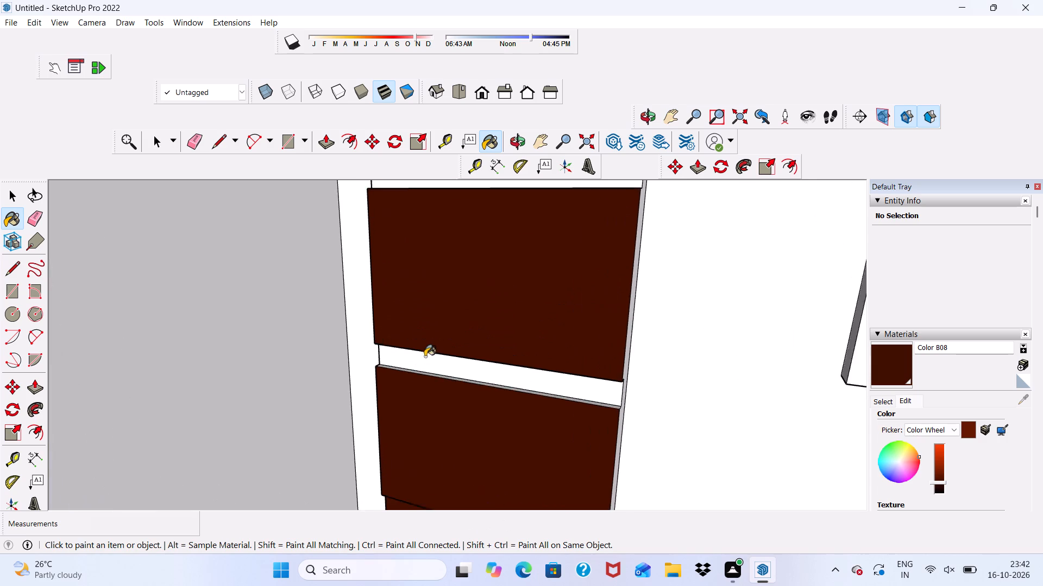
# Paint the groove and ledge between the balcony door's second and third panels, plus the door's side edge facing the window, with Color B08.
pyautogui.click(425, 355)
pyautogui.scroll(12, 425, 362)
pyautogui.click(416, 398)
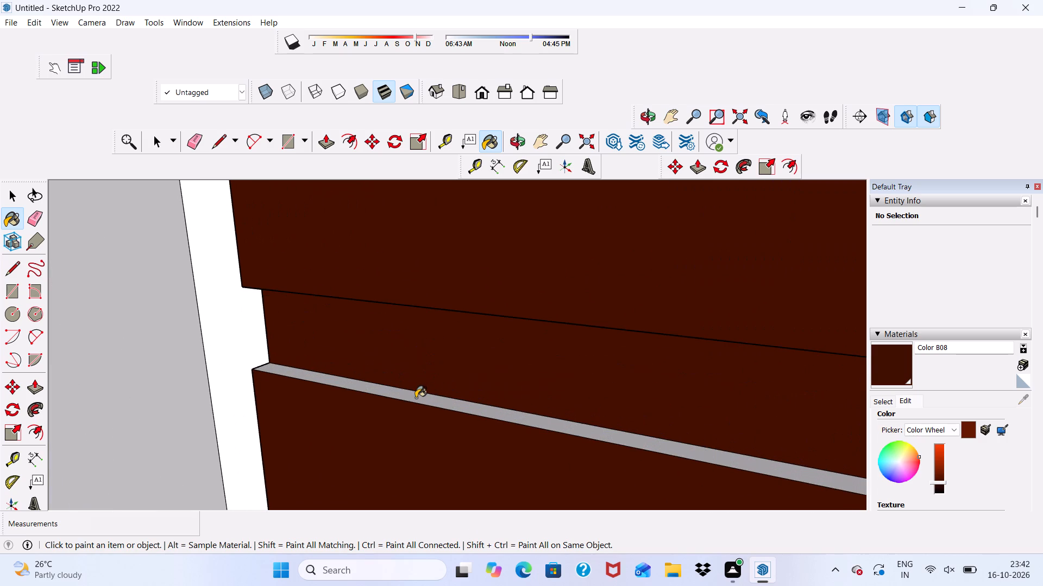
pyautogui.scroll(-15, 410, 361)
pyautogui.moveTo(629, 409); pyautogui.dragTo(460, 419, button='middle')
pyautogui.click(495, 354)
pyautogui.scroll(-9, 426, 356)
# Paint the groove between the balcony door's top two panels, its ledge and underside, and the door's other side edge with Color B08.
pyautogui.moveTo(382, 343); pyautogui.dragTo(713, 323, button='middle')
pyautogui.scroll(13, 438, 299)
pyautogui.click(369, 328)
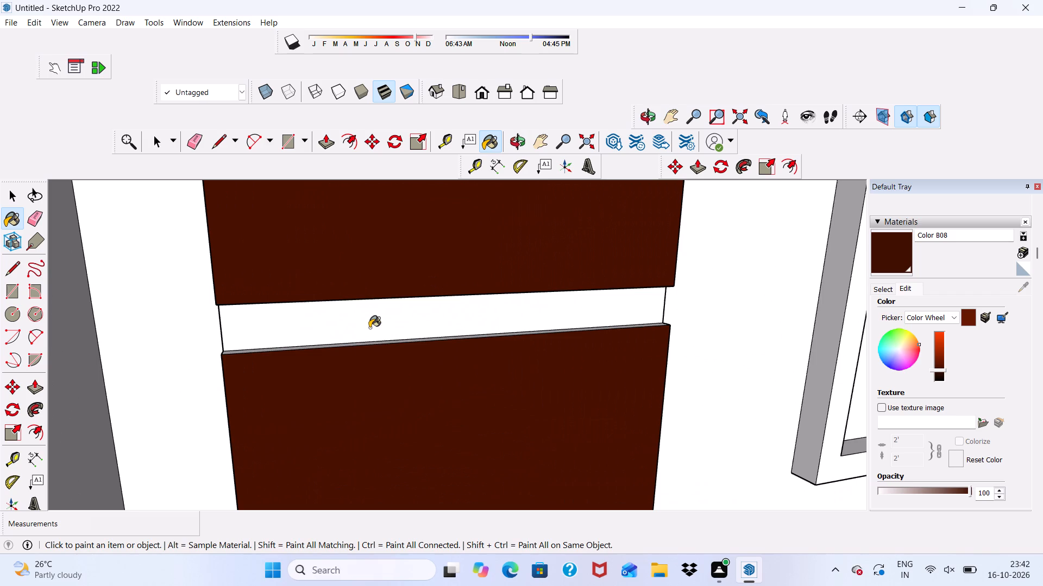
pyautogui.moveTo(359, 329); pyautogui.dragTo(431, 341, button='middle')
pyautogui.scroll(4, 298, 322)
pyautogui.scroll(1, 169, 269)
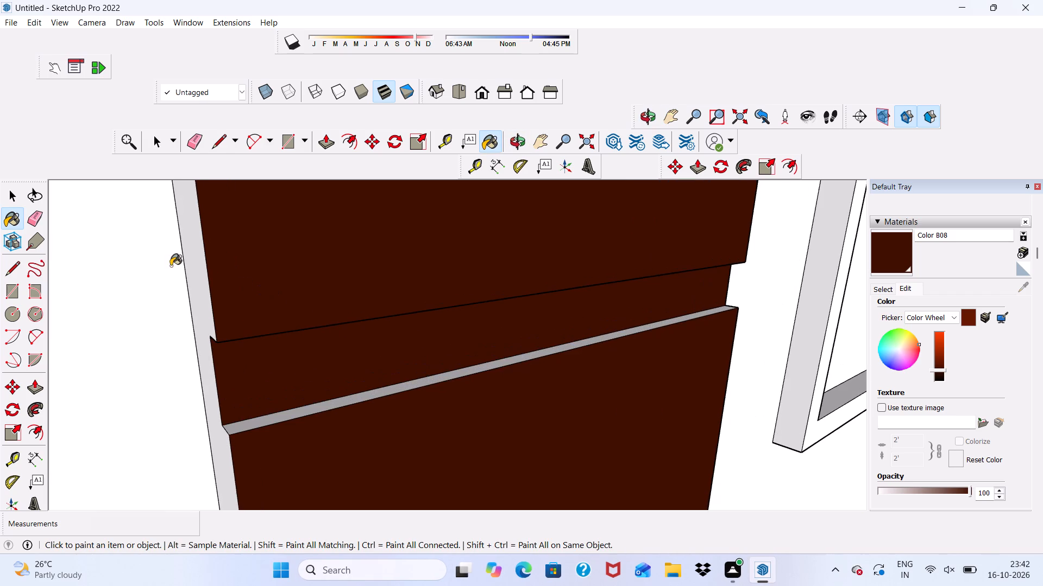
pyautogui.click(195, 265)
pyautogui.scroll(7, 244, 400)
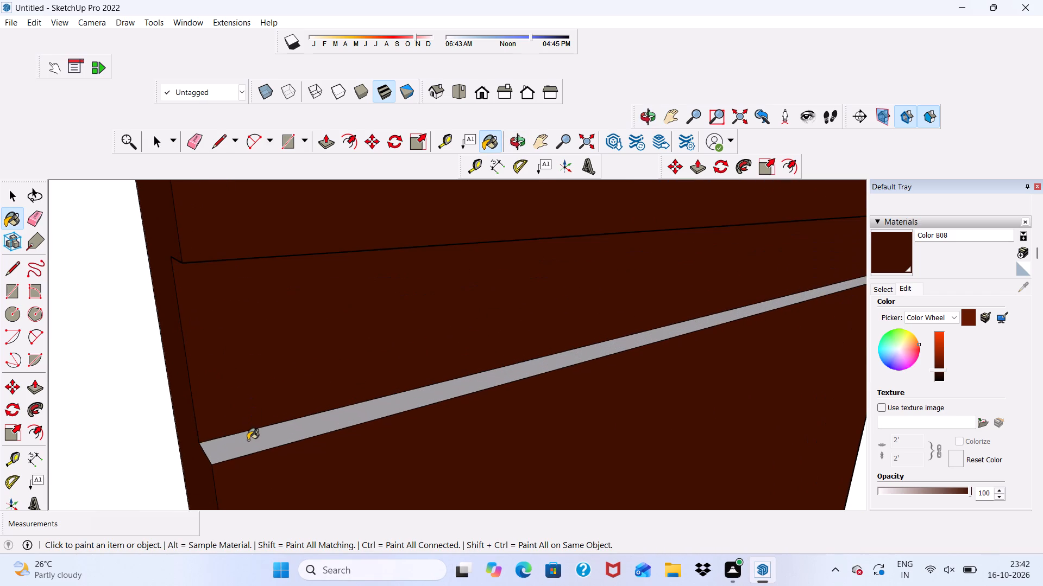
pyautogui.click(248, 440)
pyautogui.scroll(-3, 263, 432)
pyautogui.moveTo(288, 431); pyautogui.dragTo(298, 297, button='middle')
pyautogui.click(297, 311)
pyautogui.scroll(-3, 268, 315)
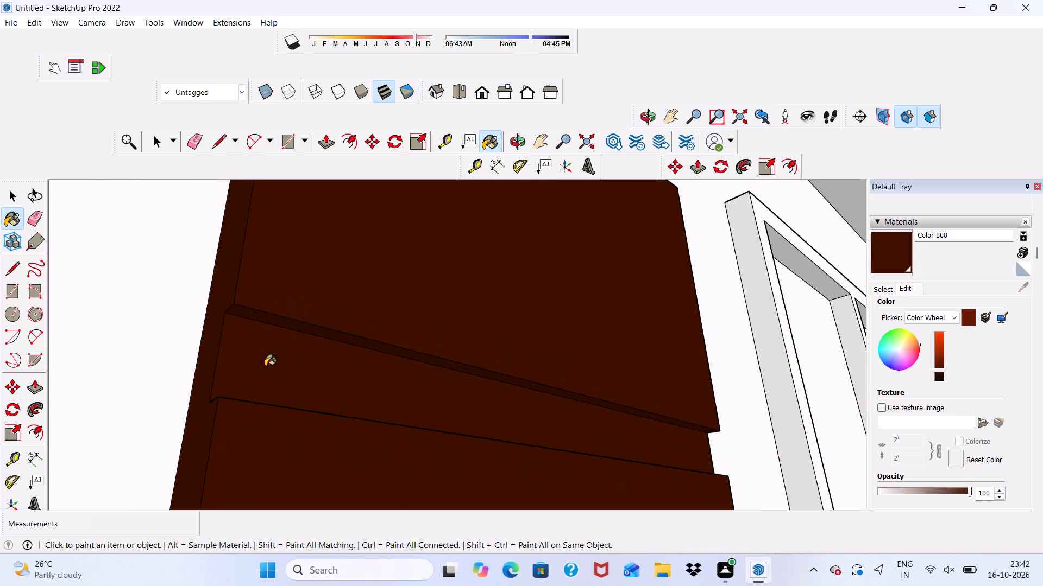
# Paint the top edge of the balcony door with Color B08.
pyautogui.scroll(-7, 265, 366)
pyautogui.click(488, 87)
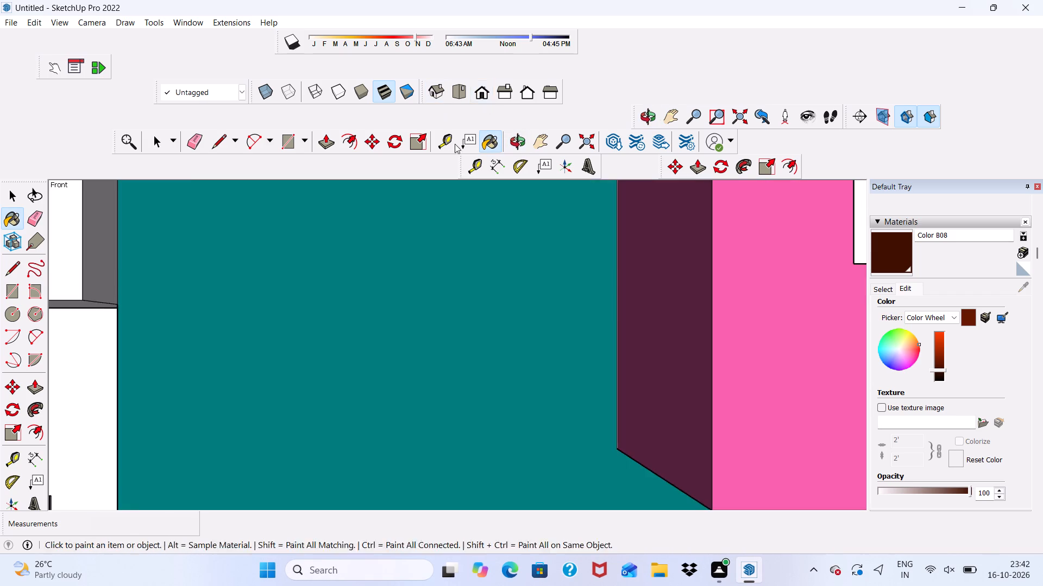
pyautogui.scroll(-20, 367, 336)
pyautogui.scroll(-6, 367, 336)
pyautogui.scroll(10, 256, 443)
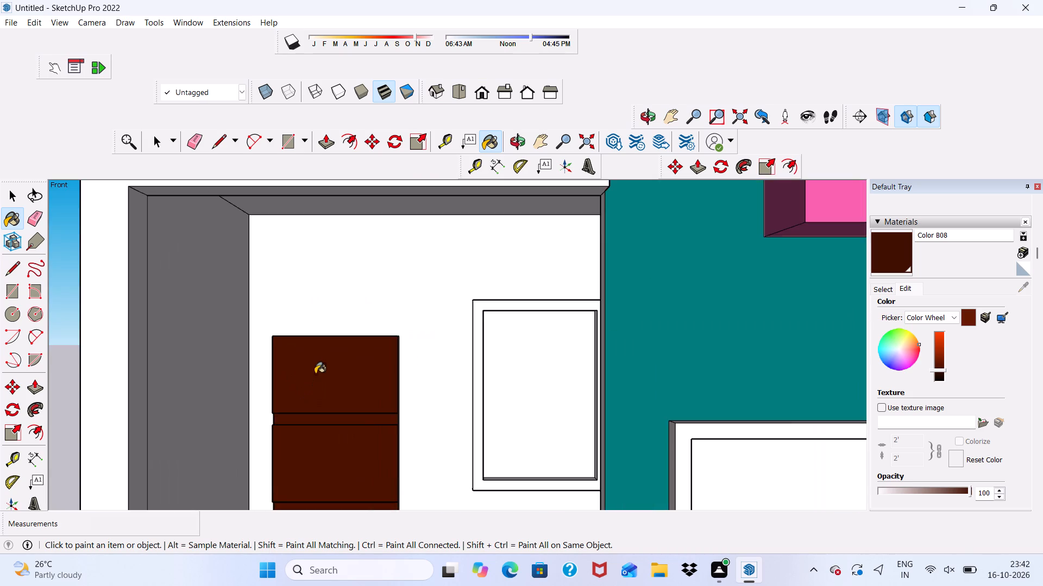
pyautogui.scroll(5, 315, 374)
pyautogui.scroll(-1, 321, 353)
pyautogui.moveTo(323, 348); pyautogui.dragTo(272, 428, button='middle')
pyautogui.scroll(7, 296, 346)
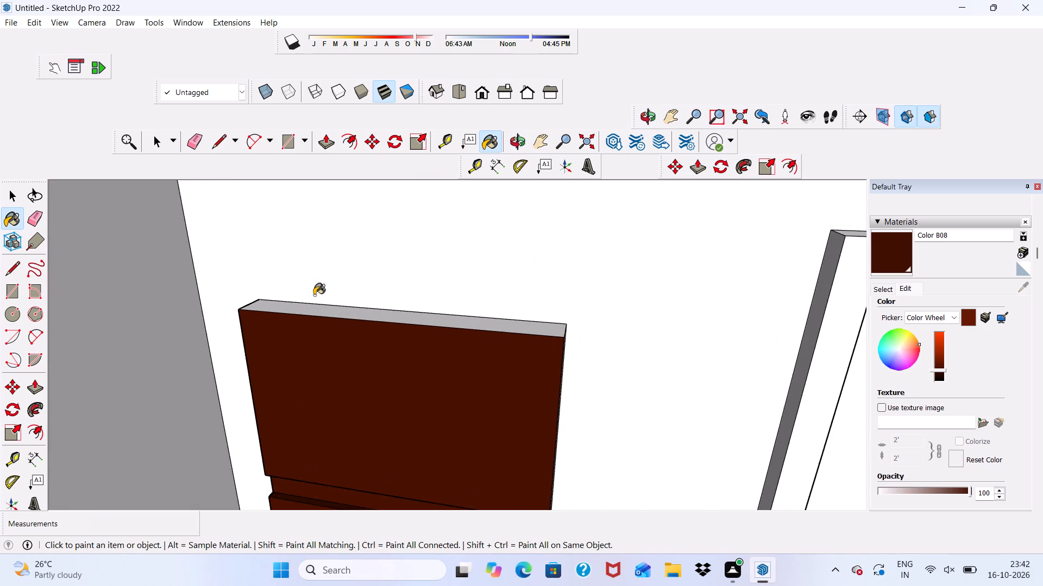
pyautogui.scroll(1, 314, 295)
pyautogui.click(293, 310)
pyautogui.scroll(-15, 276, 298)
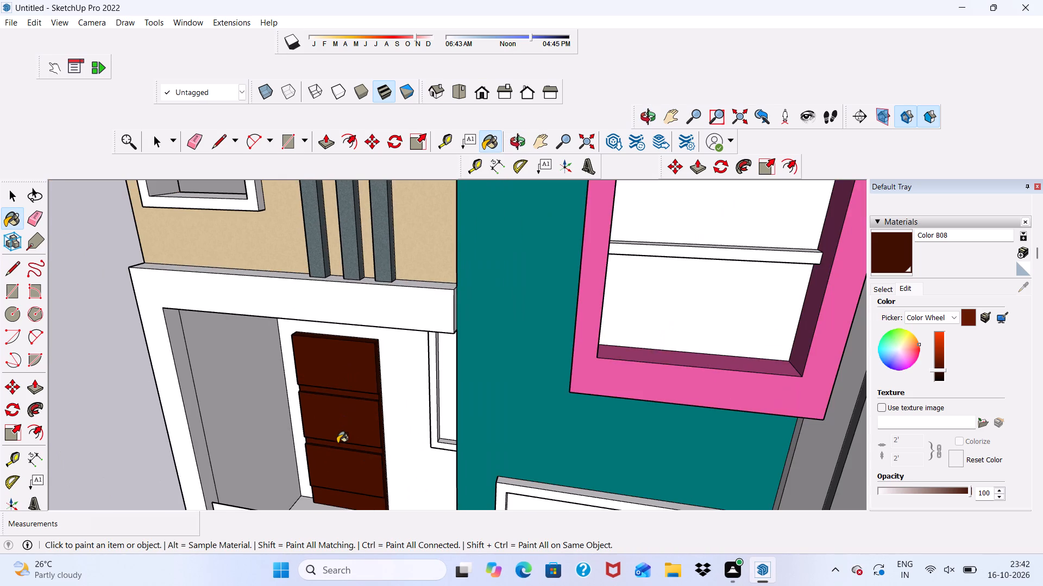
pyautogui.scroll(-11, 303, 394)
pyautogui.scroll(5, 321, 468)
pyautogui.moveTo(323, 449); pyautogui.dragTo(367, 388, button='middle')
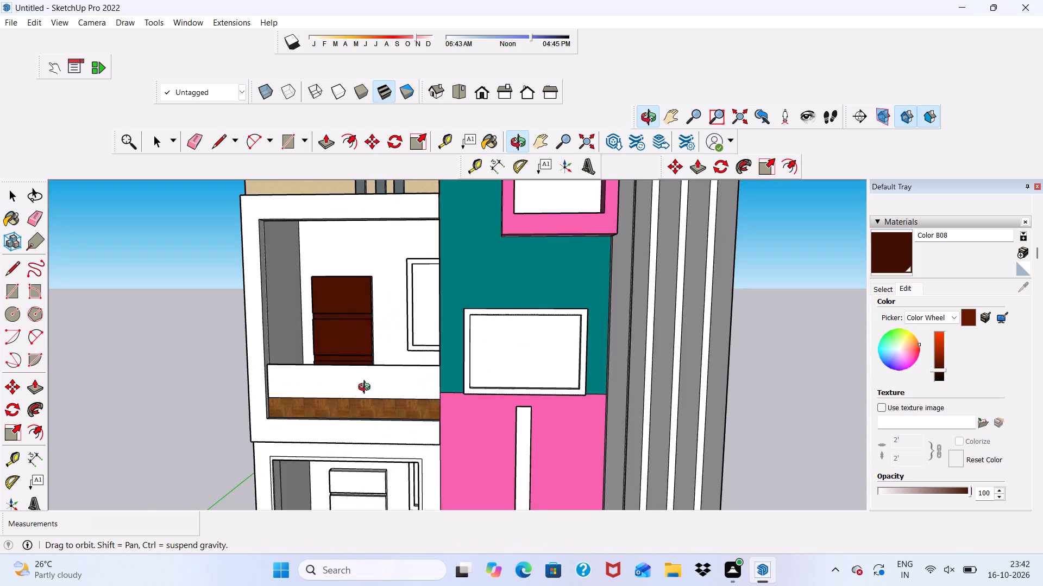
# Paint the upper four panels of the ground-floor door behind the slatted railing with the darkened Color B08.
pyautogui.moveTo(367, 388); pyautogui.dragTo(394, 373, button='middle')
pyautogui.scroll(1, 441, 354)
pyautogui.scroll(-5, 426, 282)
pyautogui.scroll(18, 355, 537)
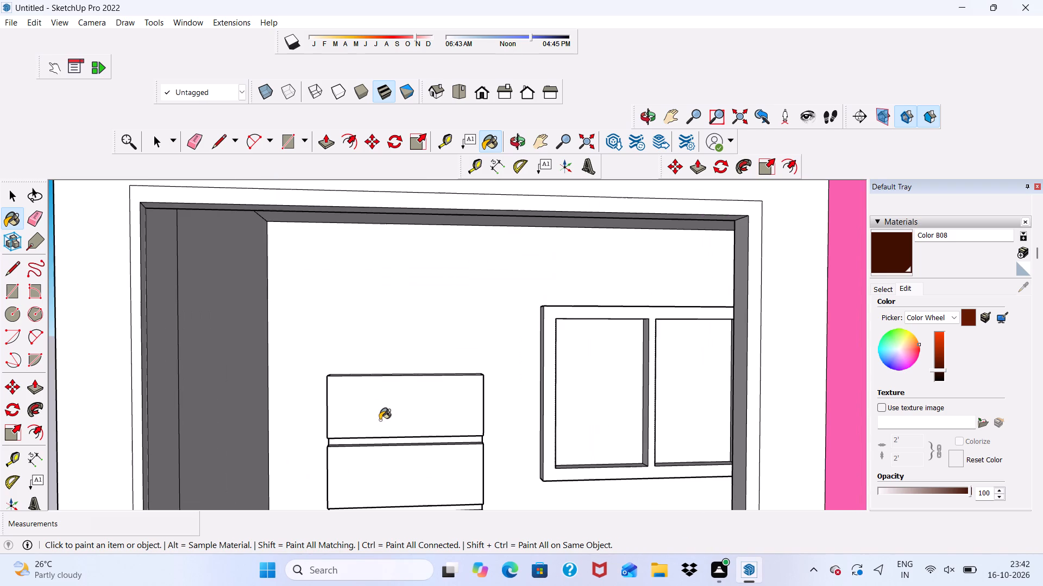
pyautogui.click(380, 420)
pyautogui.click(369, 453)
pyautogui.scroll(-10, 347, 384)
pyautogui.scroll(4, 351, 477)
pyautogui.moveTo(373, 409); pyautogui.dragTo(373, 453, button='middle')
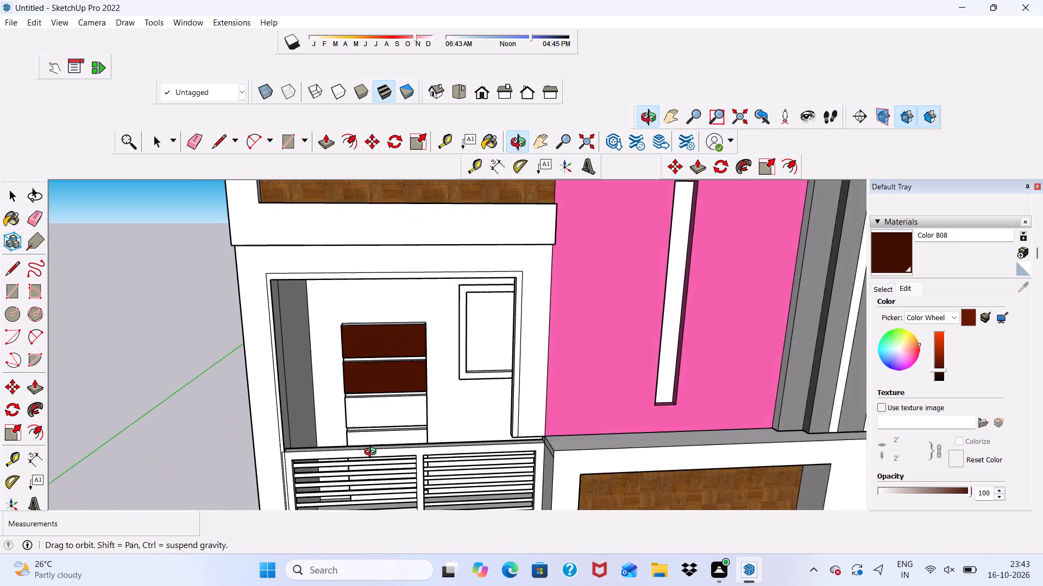
pyautogui.moveTo(373, 453); pyautogui.dragTo(365, 455, button='middle')
pyautogui.scroll(4, 363, 435)
pyautogui.click(374, 407)
pyautogui.scroll(4, 365, 441)
pyautogui.click(365, 441)
# Paint the ground-floor door's bottom panel and the base strip beneath it with Color B08.
pyautogui.scroll(-3, 367, 410)
pyautogui.moveTo(367, 410); pyautogui.dragTo(367, 482, button='middle')
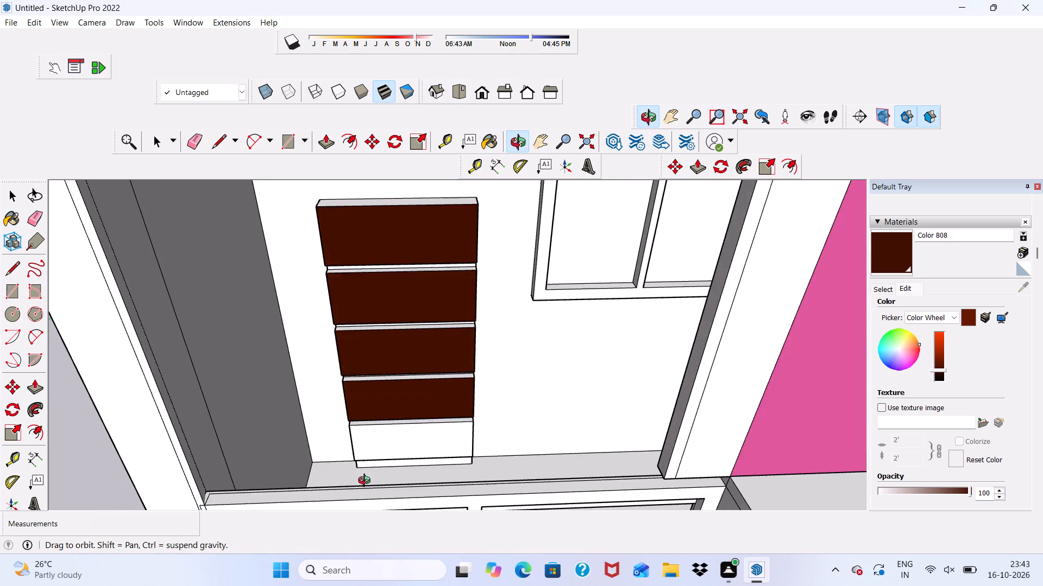
pyautogui.moveTo(367, 482); pyautogui.dragTo(365, 482, button='middle')
pyautogui.scroll(1, 375, 453)
pyautogui.click(383, 442)
pyautogui.scroll(9, 380, 446)
pyautogui.click(371, 481)
# Paint the groove between the ground-floor door's two lowest panels, including its ledge and underside, with Color B08.
pyautogui.scroll(5, 373, 375)
pyautogui.click(379, 360)
pyautogui.click(382, 345)
pyautogui.scroll(-6, 382, 345)
pyautogui.scroll(3, 397, 391)
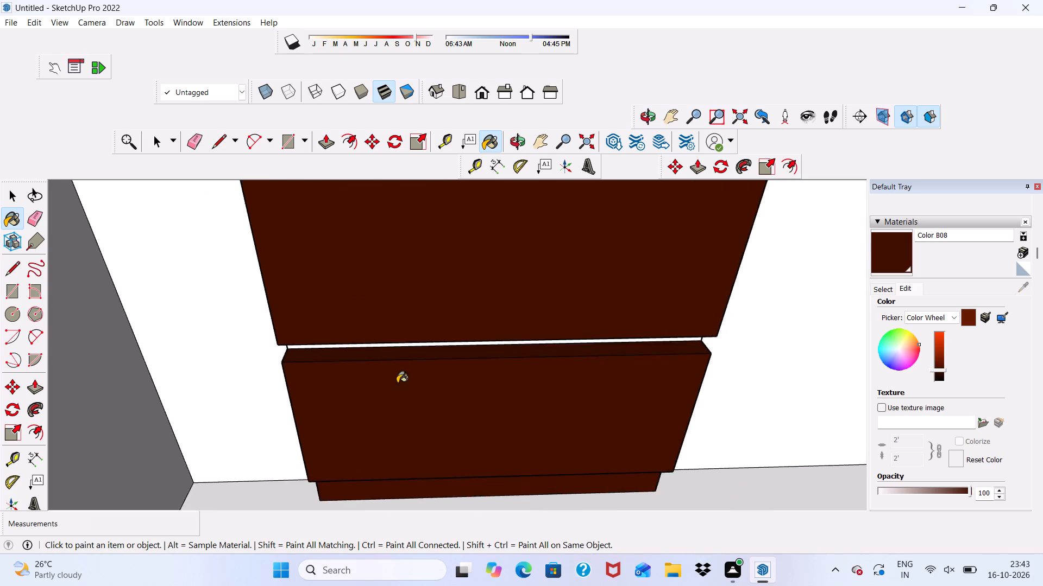
pyautogui.scroll(-3, 395, 425)
pyautogui.moveTo(405, 419); pyautogui.dragTo(400, 339, button='middle')
pyautogui.scroll(6, 400, 343)
pyautogui.click(386, 360)
pyautogui.scroll(-4, 381, 363)
pyautogui.moveTo(373, 373); pyautogui.dragTo(373, 278, button='middle')
pyautogui.scroll(4, 365, 346)
pyautogui.click(365, 346)
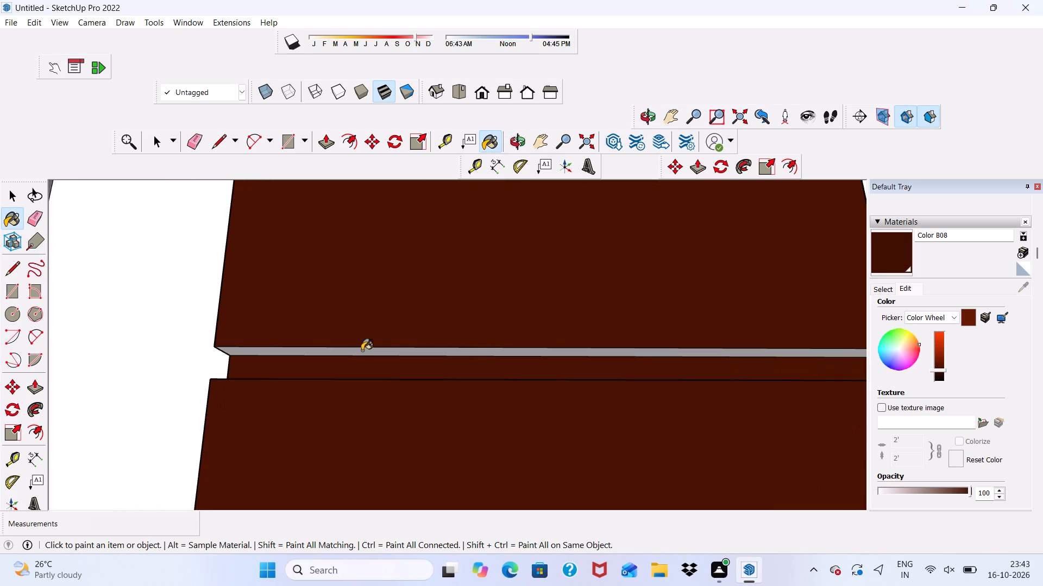
pyautogui.click(361, 351)
# Paint the second and third grooves from the top of the ground-floor door, with their ledges, in Color B08.
pyautogui.scroll(-10, 360, 352)
pyautogui.moveTo(376, 281); pyautogui.dragTo(370, 380, button='middle')
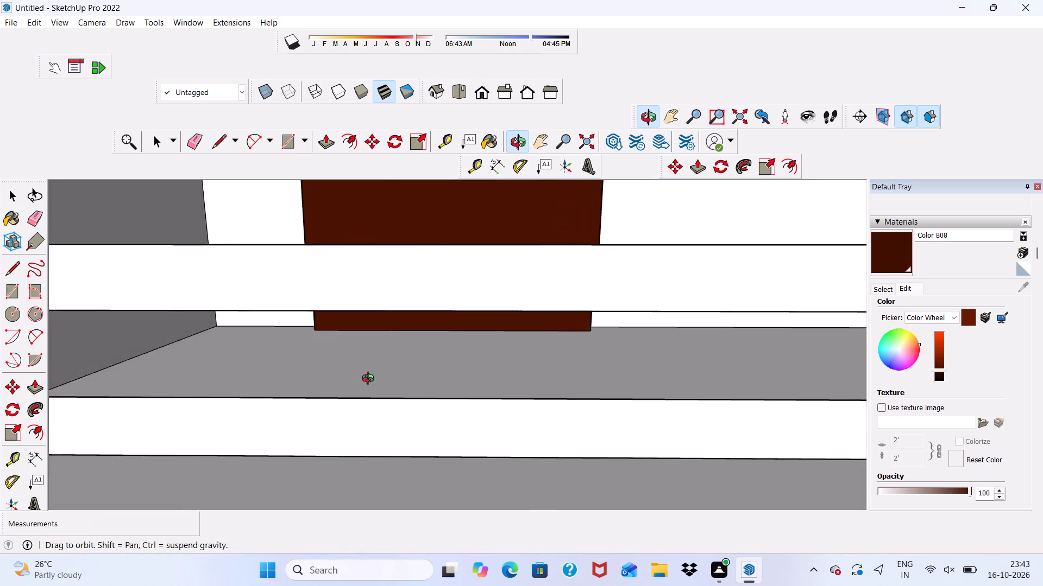
pyautogui.moveTo(370, 380); pyautogui.dragTo(367, 391, button='middle')
pyautogui.scroll(1, 343, 333)
pyautogui.scroll(-10, 282, 332)
pyautogui.scroll(5, 338, 245)
pyautogui.scroll(-10, 339, 249)
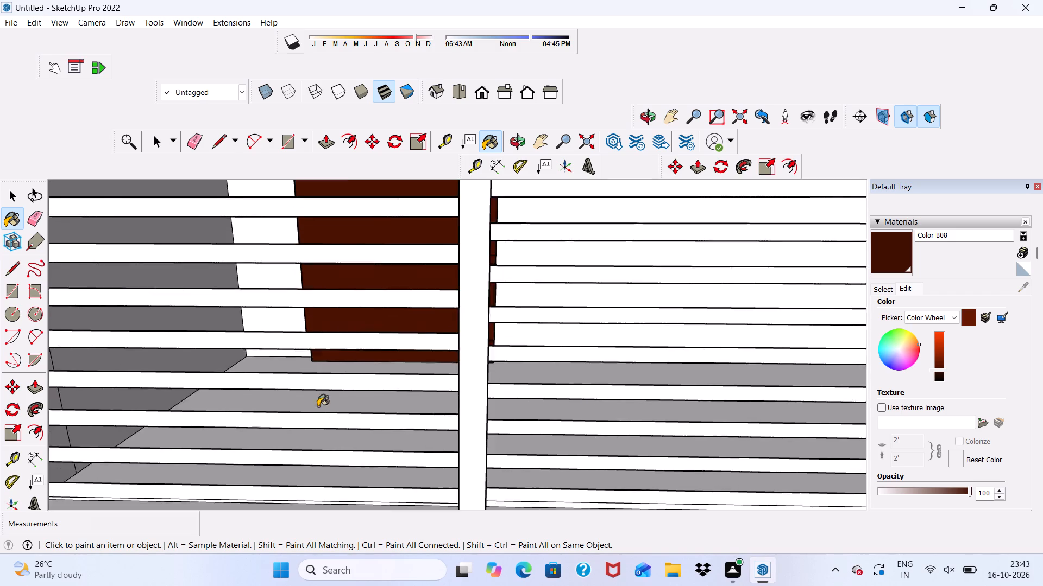
pyautogui.scroll(-2, 318, 406)
pyautogui.scroll(8, 326, 290)
pyautogui.scroll(-16, 326, 288)
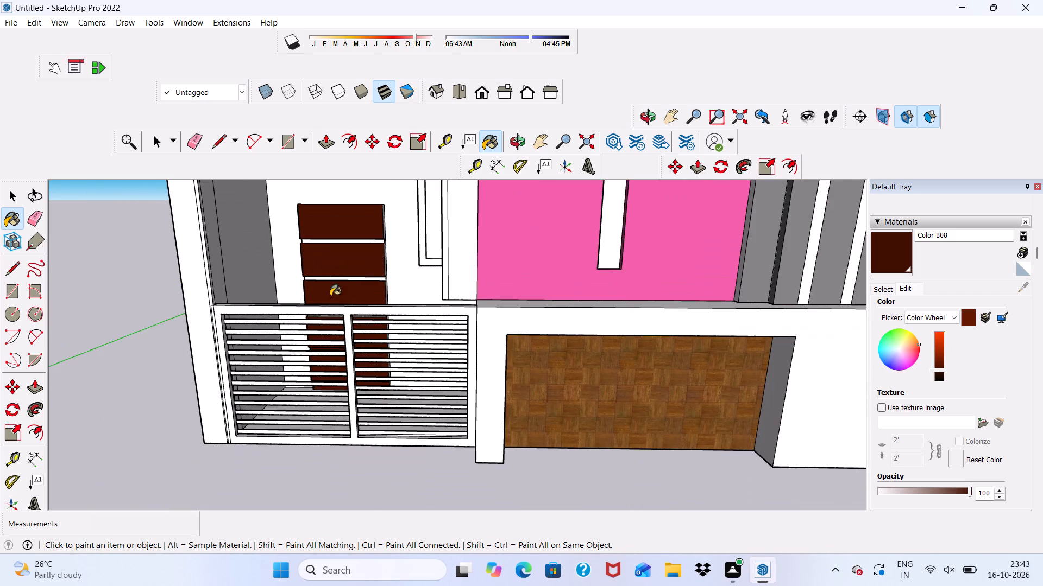
pyautogui.scroll(19, 332, 288)
pyautogui.click(326, 291)
pyautogui.scroll(1, 313, 301)
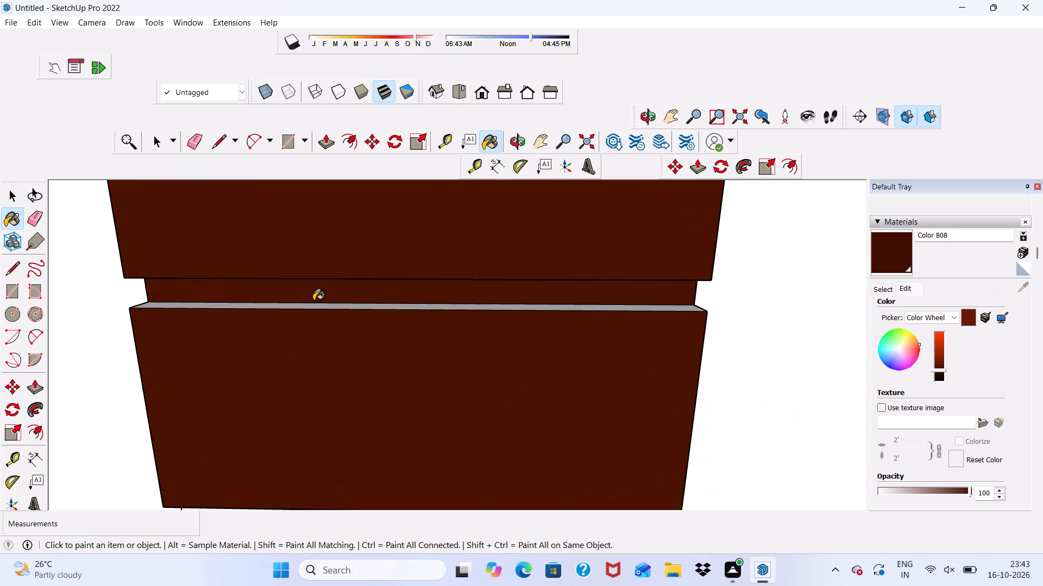
pyautogui.click(312, 308)
pyautogui.scroll(-6, 313, 293)
pyautogui.scroll(5, 300, 437)
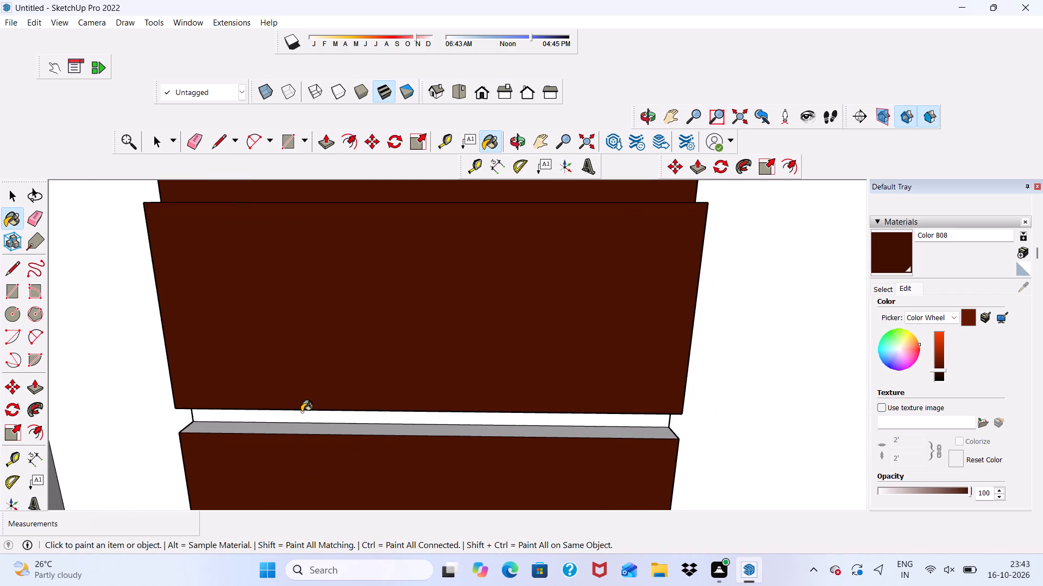
pyautogui.click(301, 415)
pyautogui.click(301, 432)
# Paint the undersides of the ground-floor door's second and third panels with Color B08.
pyautogui.moveTo(301, 432); pyautogui.dragTo(325, 308, button='middle')
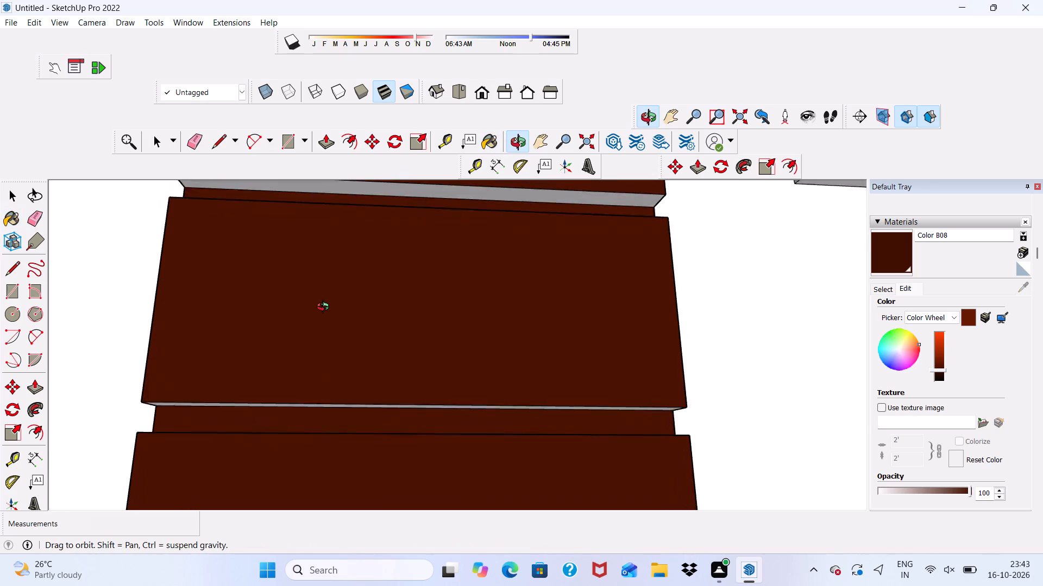
pyautogui.moveTo(325, 308); pyautogui.dragTo(324, 313, button='middle')
pyautogui.scroll(4, 313, 381)
pyautogui.click(295, 418)
pyautogui.scroll(-7, 278, 405)
pyautogui.scroll(2, 274, 416)
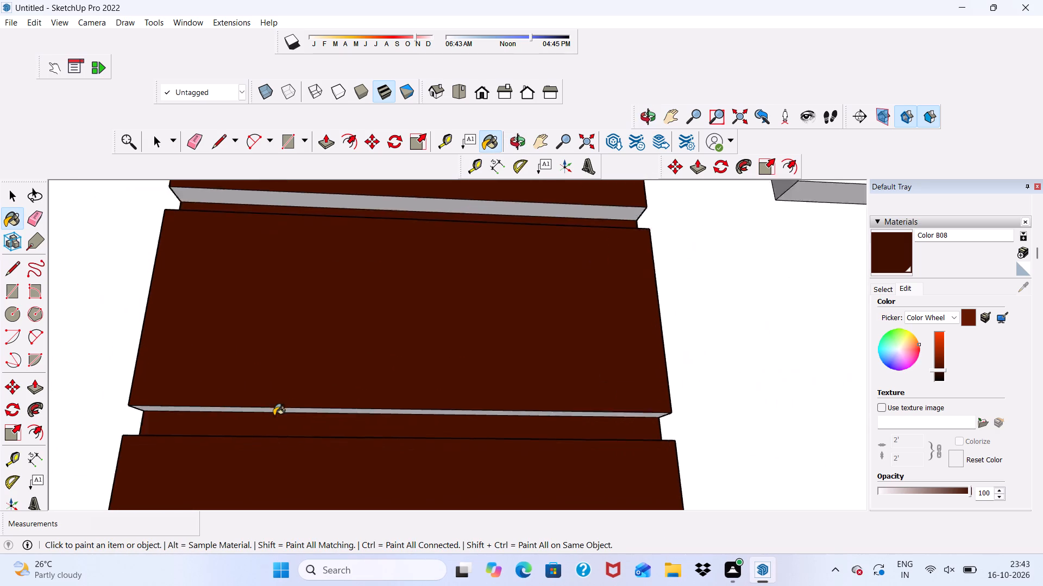
pyautogui.scroll(6, 274, 416)
pyautogui.click(272, 405)
pyautogui.scroll(-6, 265, 419)
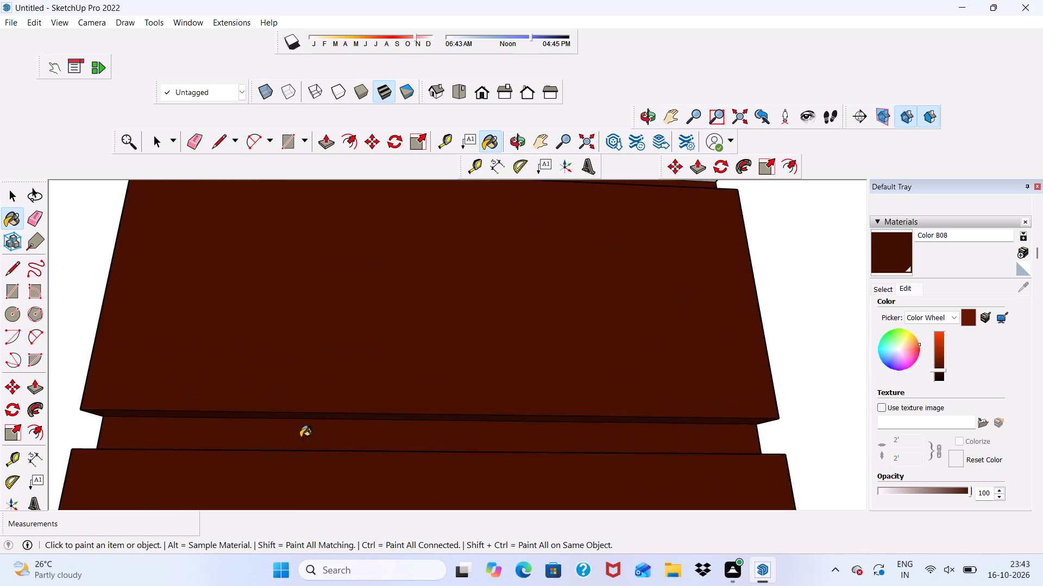
pyautogui.scroll(-4, 300, 437)
pyautogui.scroll(3, 305, 269)
pyautogui.click(307, 266)
# Paint the groove between the ground-floor door's top two panels, including its ledge and underside, with Color B08.
pyautogui.scroll(-4, 306, 285)
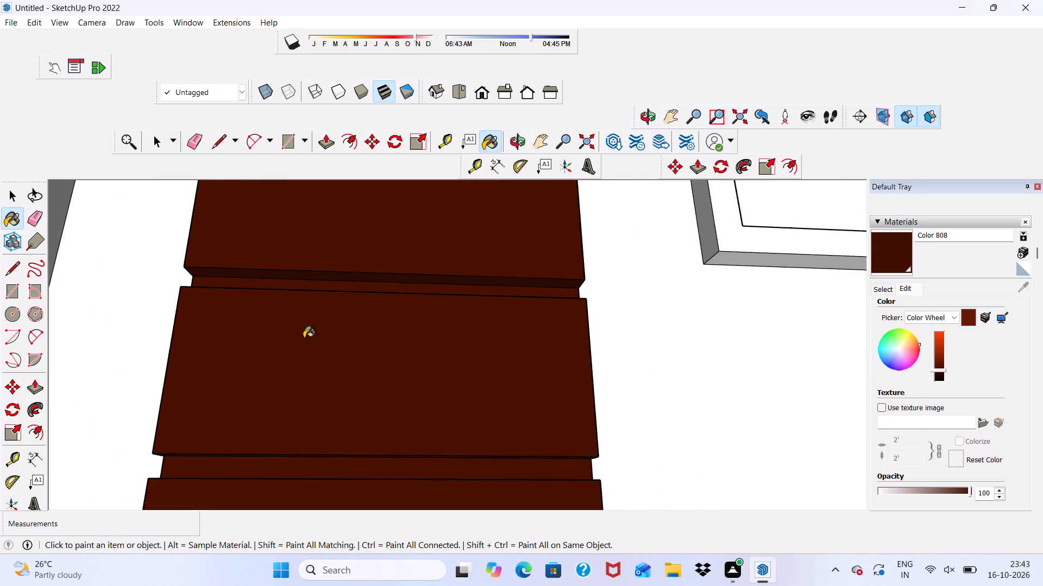
pyautogui.scroll(-8, 304, 338)
pyautogui.scroll(4, 345, 275)
pyautogui.scroll(-16, 336, 296)
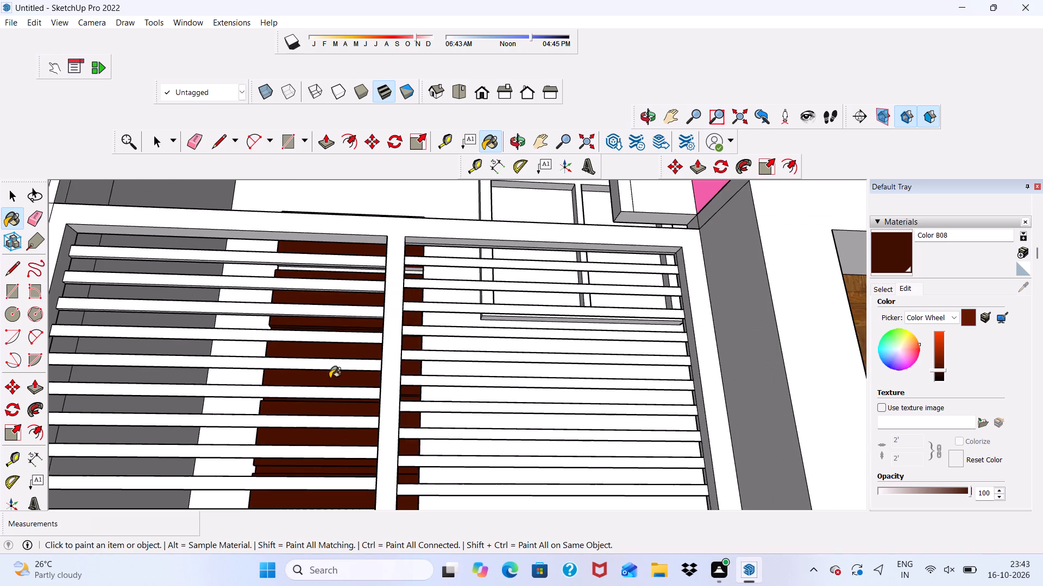
pyautogui.scroll(5, 328, 231)
pyautogui.moveTo(328, 231); pyautogui.dragTo(325, 295, button='middle')
pyautogui.scroll(4, 323, 276)
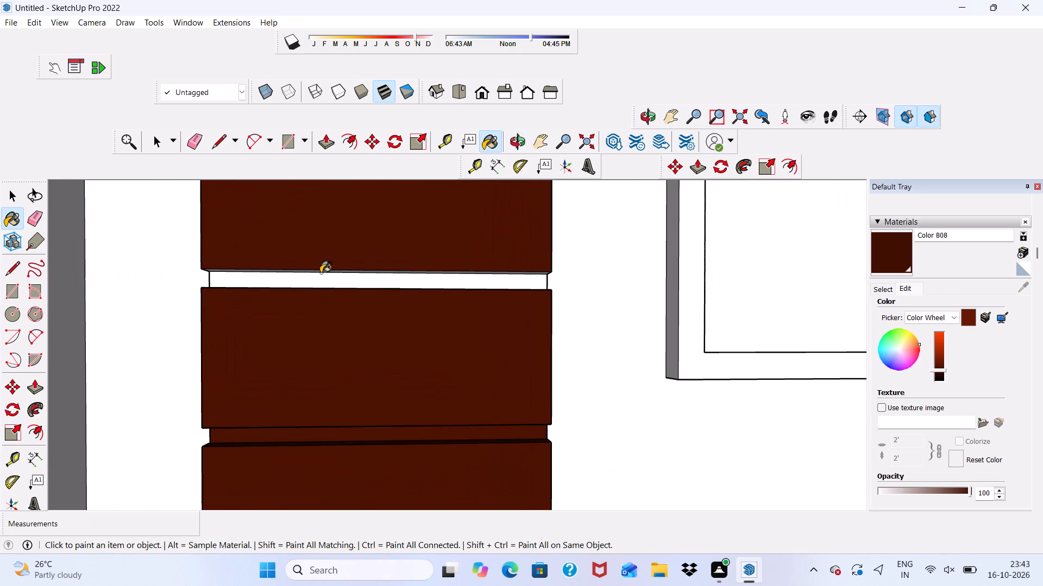
pyautogui.doubleClick(321, 273)
pyautogui.scroll(9, 321, 273)
pyautogui.click(315, 281)
pyautogui.moveTo(306, 309); pyautogui.dragTo(296, 375, button='middle')
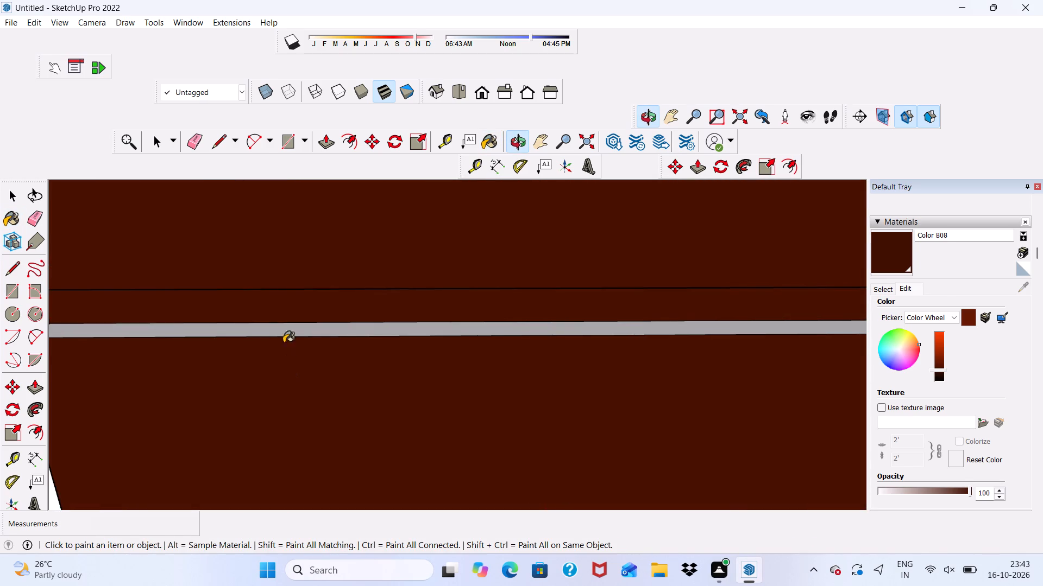
pyautogui.click(282, 328)
pyautogui.moveTo(282, 328); pyautogui.dragTo(303, 235, button='middle')
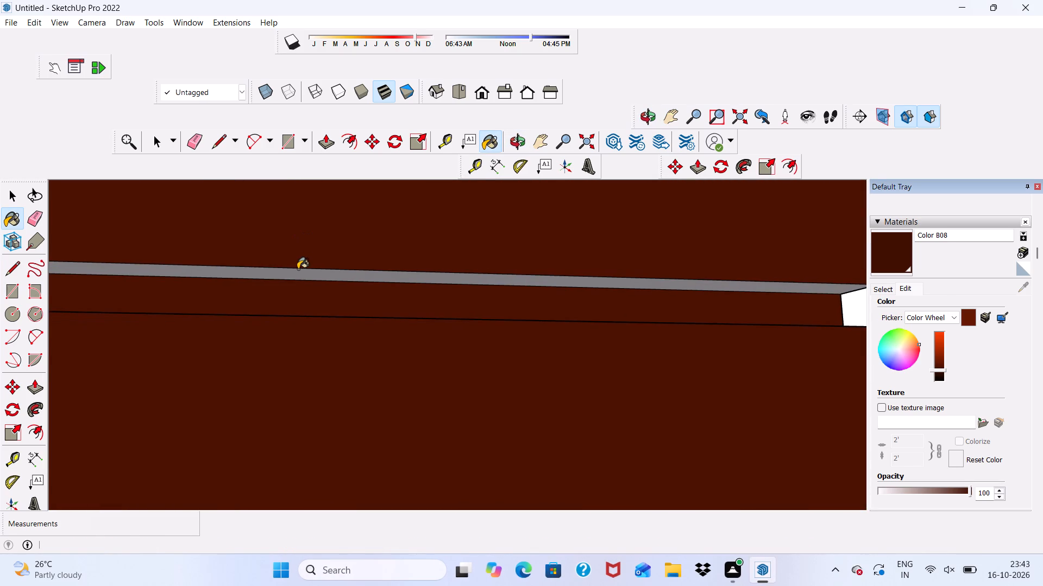
pyautogui.click(298, 269)
# Paint the ground-floor door's side edge facing the window with Color B08.
pyautogui.scroll(-9, 277, 278)
pyautogui.moveTo(425, 360); pyautogui.dragTo(199, 467, button='middle')
pyautogui.click(537, 415)
pyautogui.scroll(-3, 244, 373)
# Paint the top edge of the ground-floor door with Color B08.
pyautogui.moveTo(244, 375); pyautogui.dragTo(395, 380, button='middle')
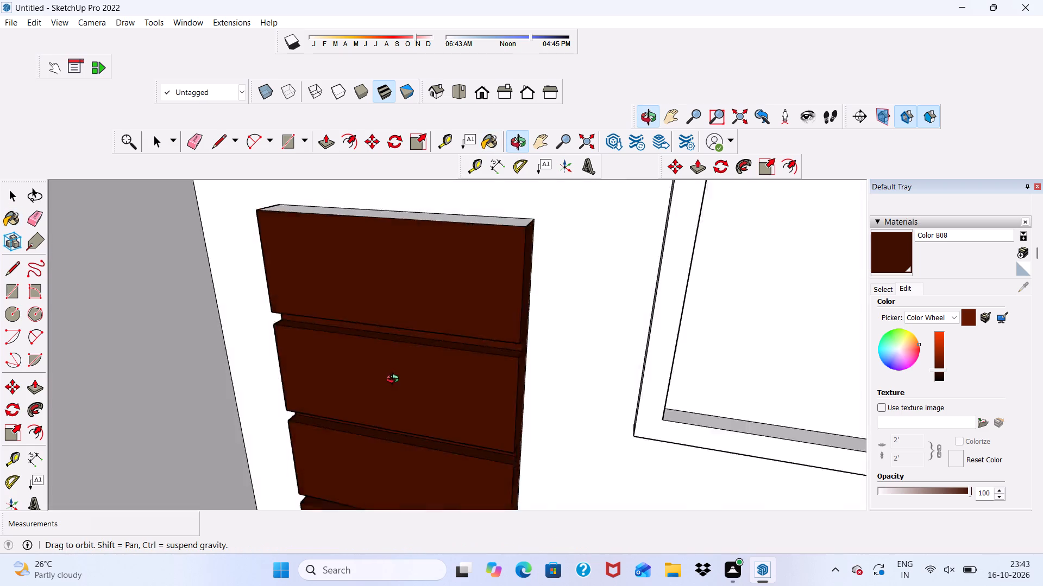
pyautogui.moveTo(395, 380); pyautogui.dragTo(597, 367, button='middle')
pyautogui.click(480, 88)
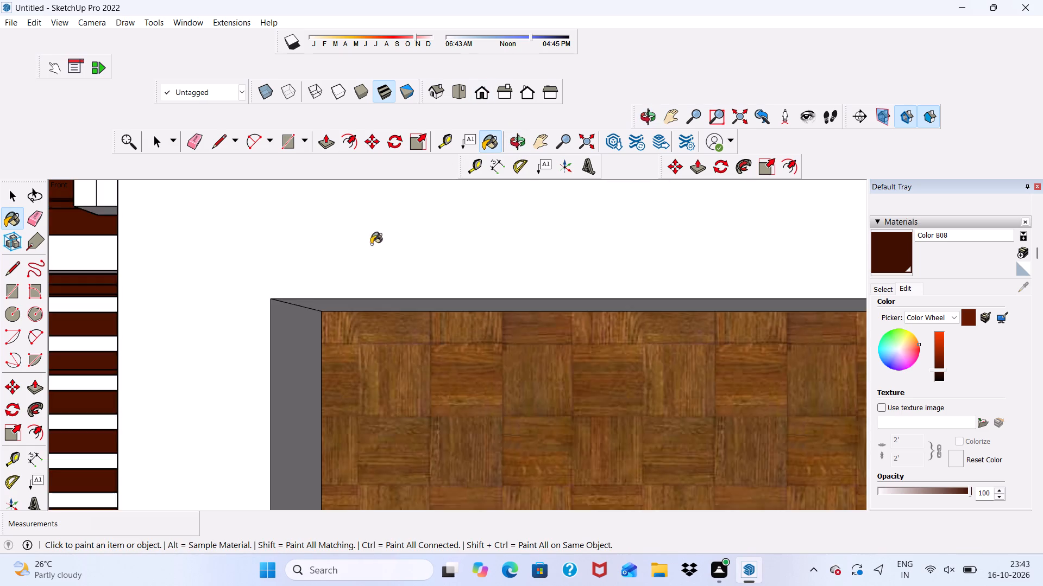
pyautogui.scroll(-6, 287, 342)
pyautogui.scroll(1, 288, 331)
pyautogui.scroll(-17, 254, 289)
pyautogui.scroll(8, 303, 336)
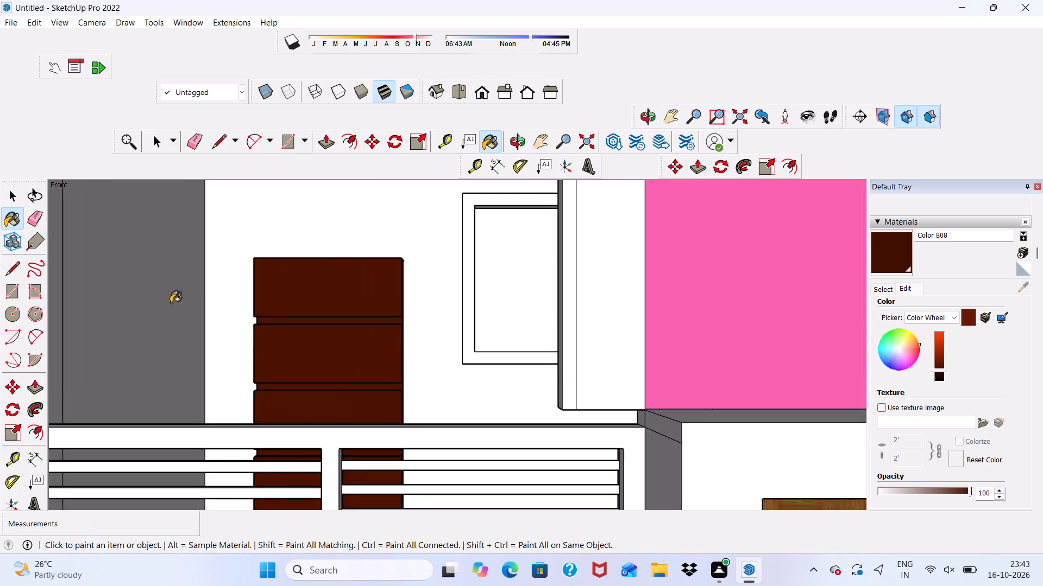
pyautogui.scroll(8, 171, 303)
pyautogui.scroll(-1, 207, 323)
pyautogui.moveTo(207, 323); pyautogui.dragTo(345, 405, button='middle')
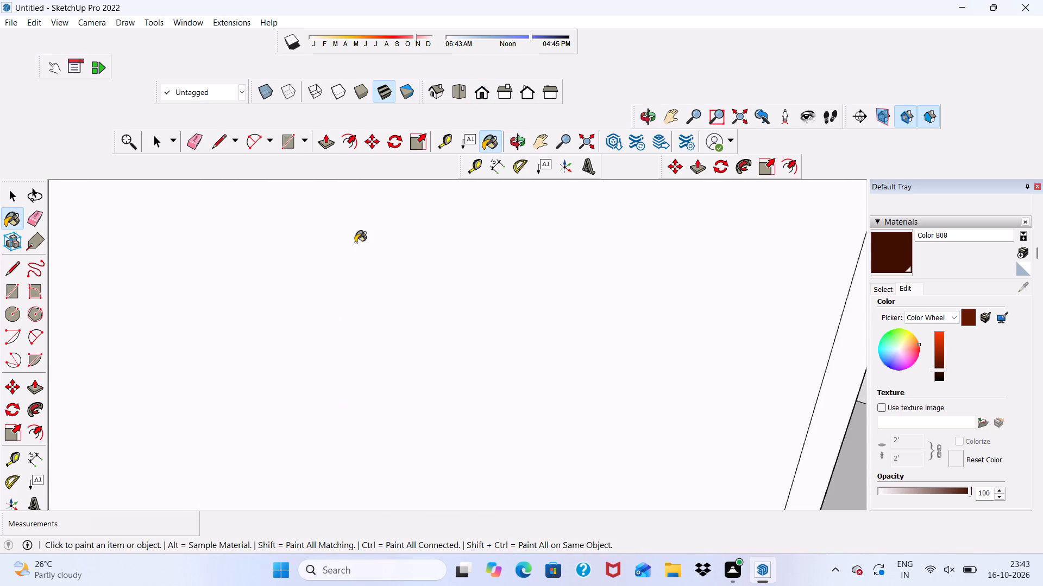
pyautogui.click(474, 87)
pyautogui.scroll(-5, 315, 336)
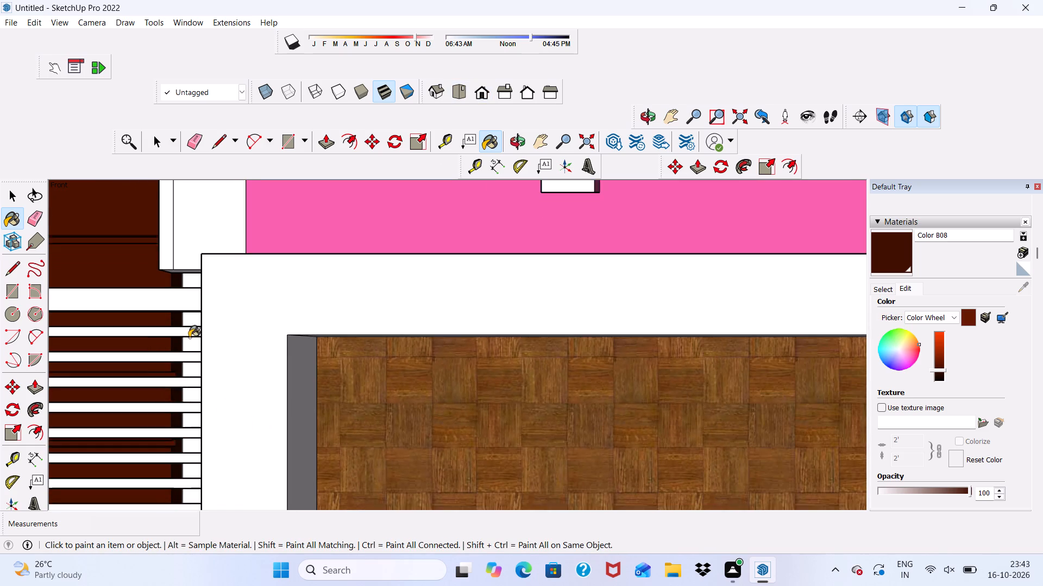
pyautogui.scroll(-11, 192, 348)
pyautogui.scroll(16, 216, 333)
pyautogui.scroll(-1, 202, 271)
pyautogui.moveTo(202, 271); pyautogui.dragTo(185, 353, button='middle')
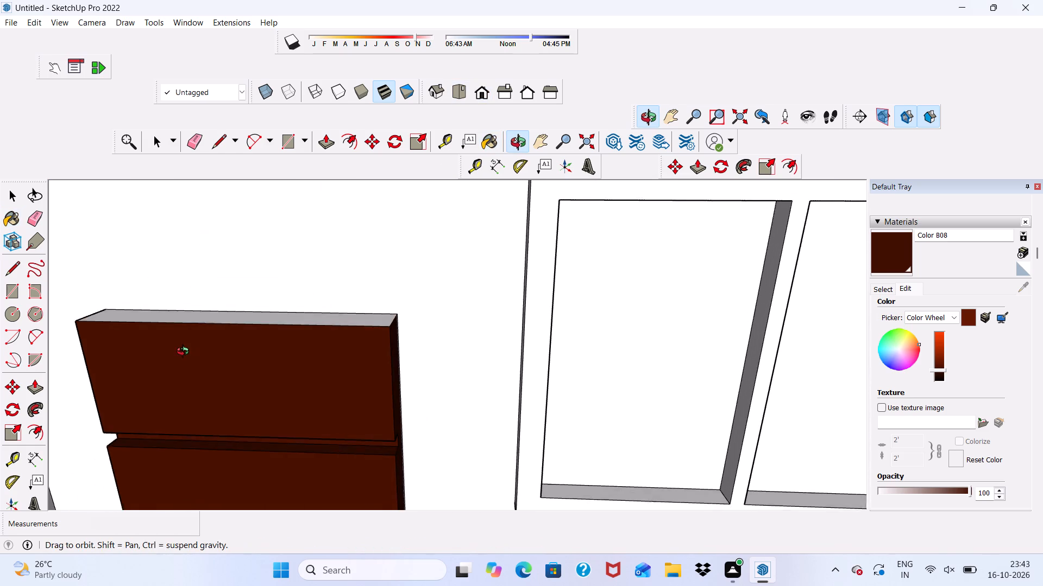
pyautogui.moveTo(185, 353); pyautogui.dragTo(183, 353, button='middle')
pyautogui.click(187, 308)
# Paint the ground-floor door's other side edge, facing away from the window, with Color B08.
pyautogui.scroll(-1, 128, 361)
pyautogui.moveTo(116, 378); pyautogui.dragTo(351, 327, button='middle')
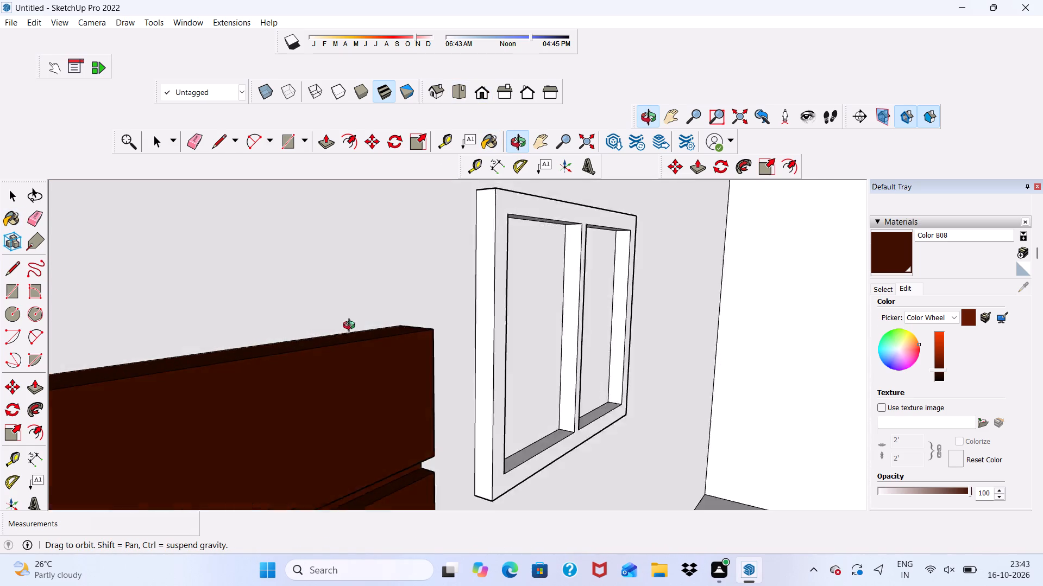
pyautogui.moveTo(351, 327); pyautogui.dragTo(346, 330, button='middle')
pyautogui.scroll(1, 0, 448)
pyautogui.scroll(-4, 91, 418)
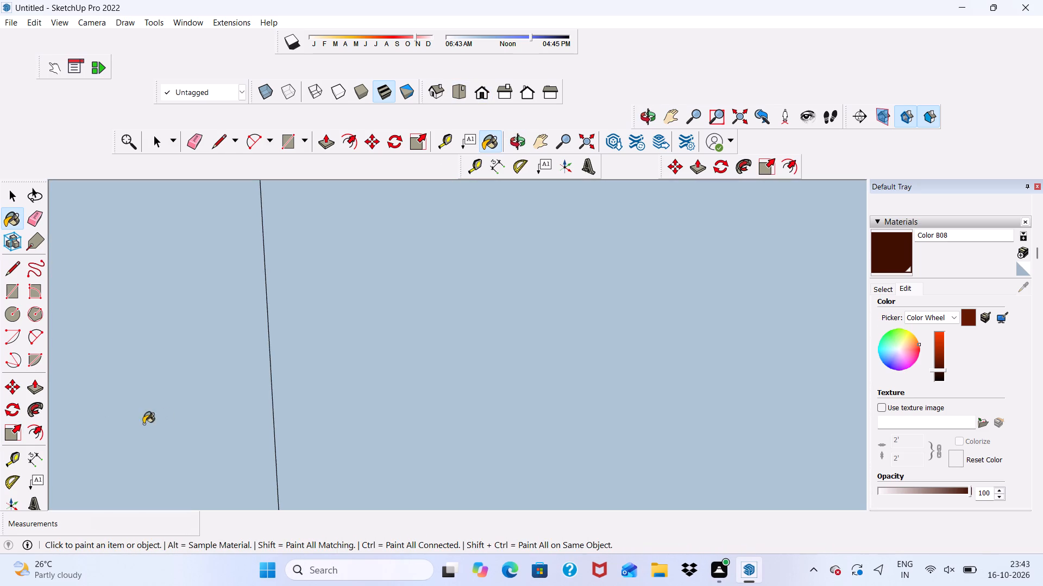
pyautogui.click(478, 90)
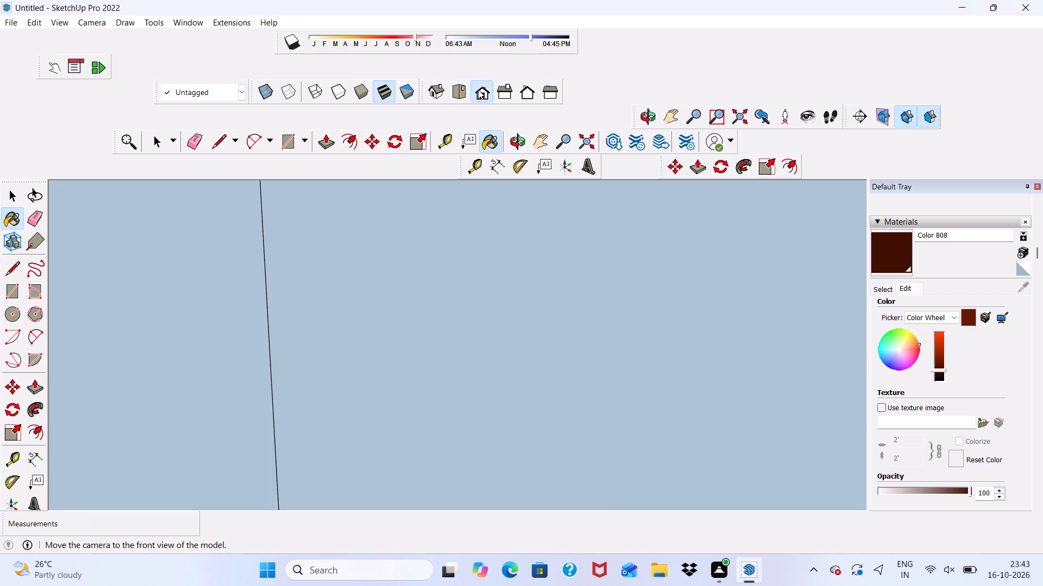
pyautogui.scroll(-16, 407, 235)
pyautogui.scroll(10, 379, 371)
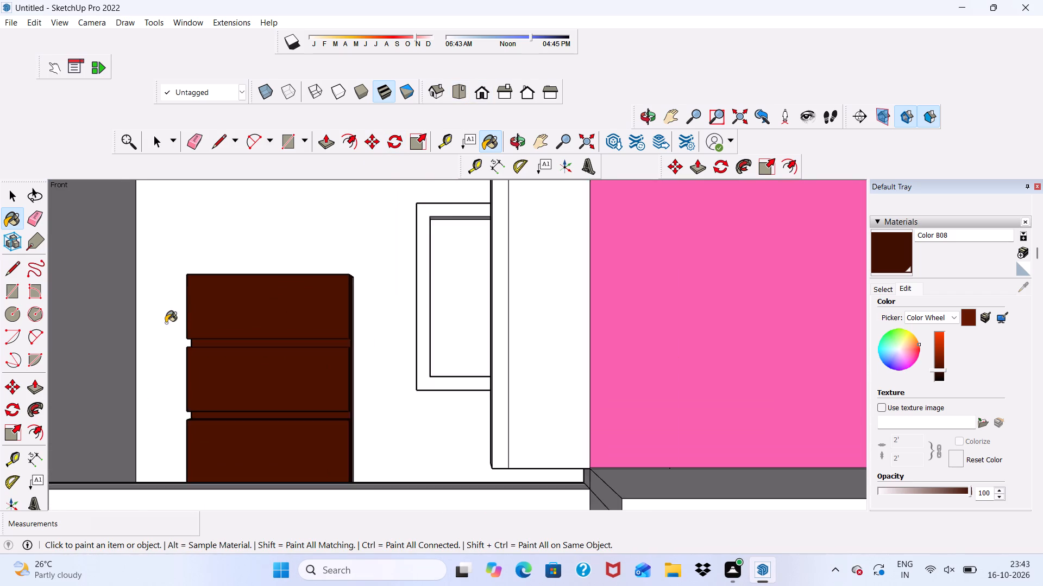
pyautogui.moveTo(166, 323); pyautogui.dragTo(330, 352, button='middle')
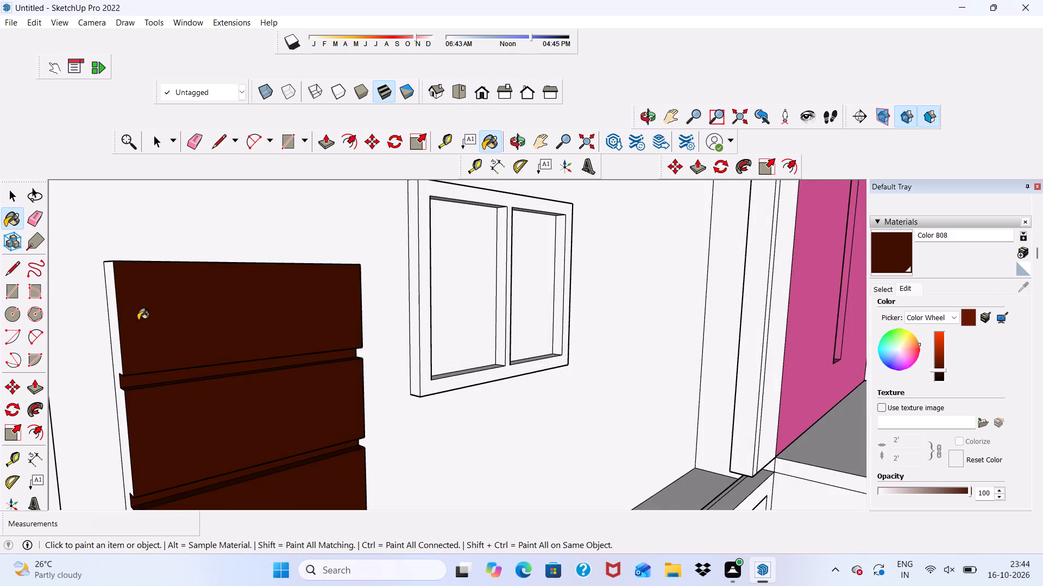
pyautogui.scroll(2, 130, 305)
pyautogui.click(110, 307)
# Examine both painted doors and the surrounding front facade from different angles.
pyautogui.scroll(-3, 115, 327)
pyautogui.moveTo(223, 374); pyautogui.dragTo(0, 415, button='middle')
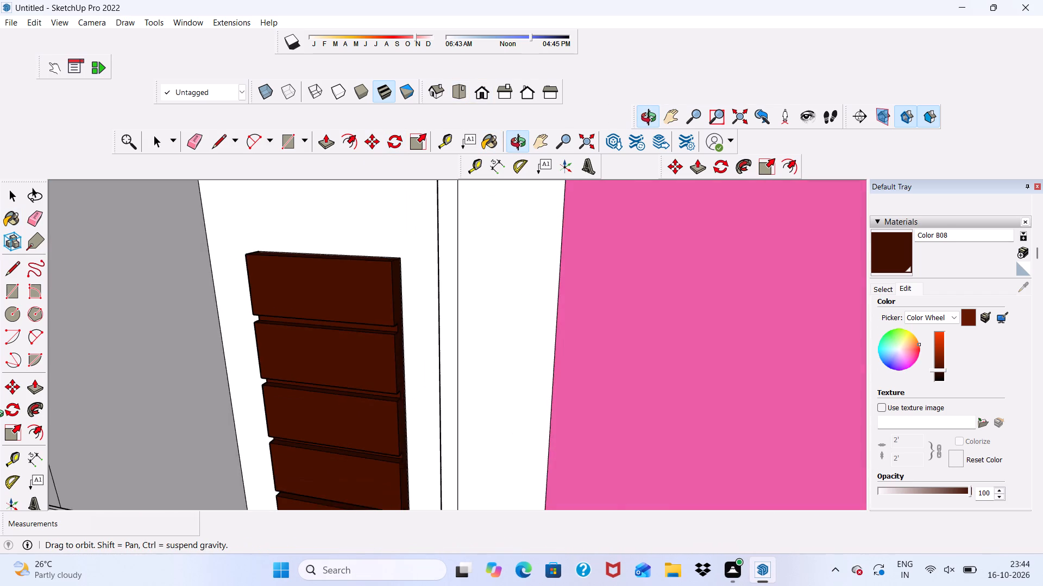
pyautogui.moveTo(0, 415); pyautogui.dragTo(0, 414, button='middle')
pyautogui.scroll(-20, 46, 392)
pyautogui.scroll(11, 231, 318)
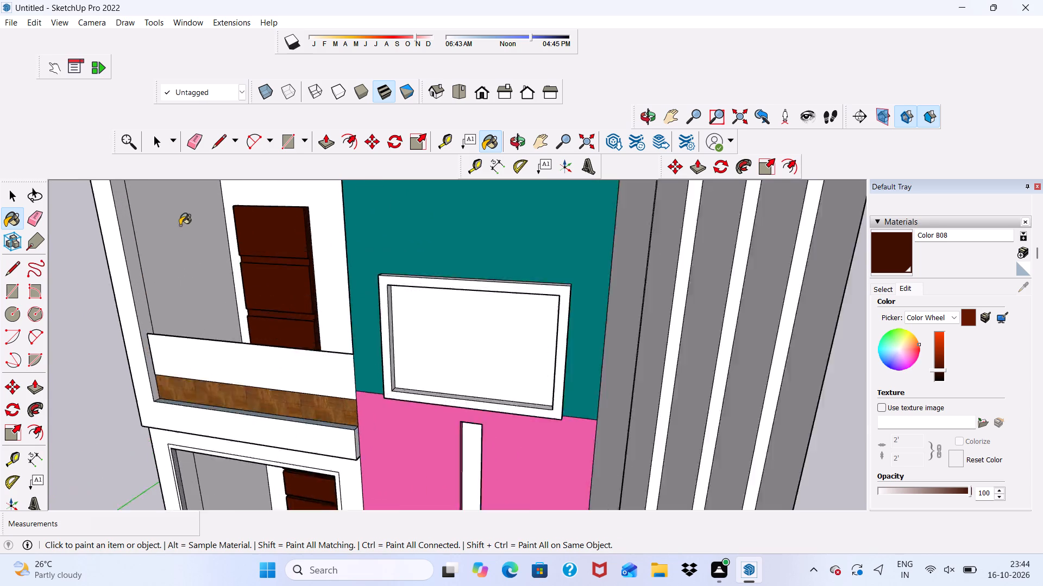
pyautogui.scroll(6, 180, 225)
pyautogui.moveTo(329, 258); pyautogui.dragTo(367, 291, button='middle')
pyautogui.scroll(1, 400, 238)
pyautogui.scroll(-16, 395, 224)
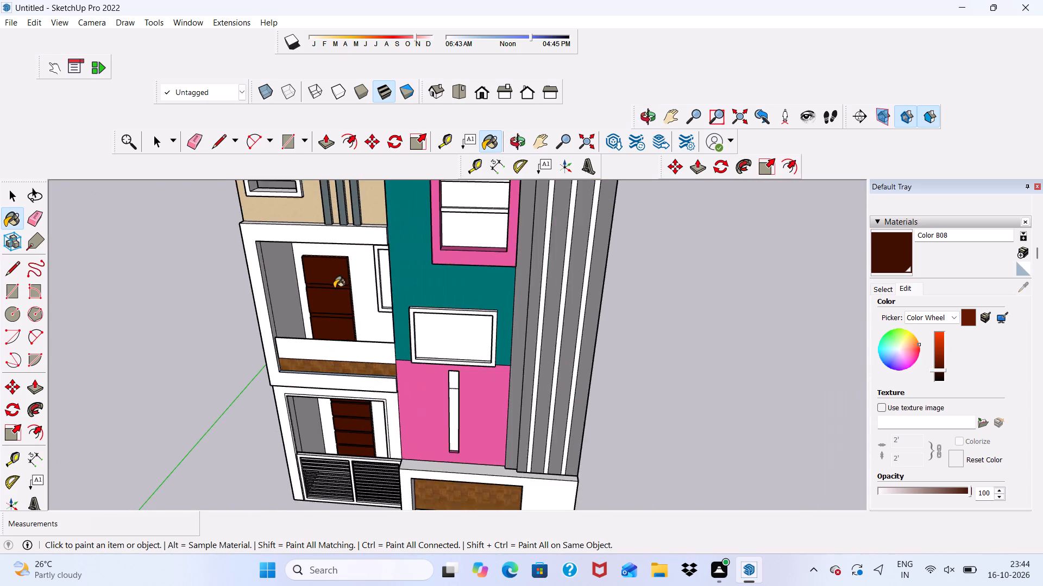
pyautogui.scroll(3, 336, 291)
pyautogui.scroll(-2, 336, 291)
pyautogui.moveTo(336, 291); pyautogui.dragTo(385, 235, button='middle')
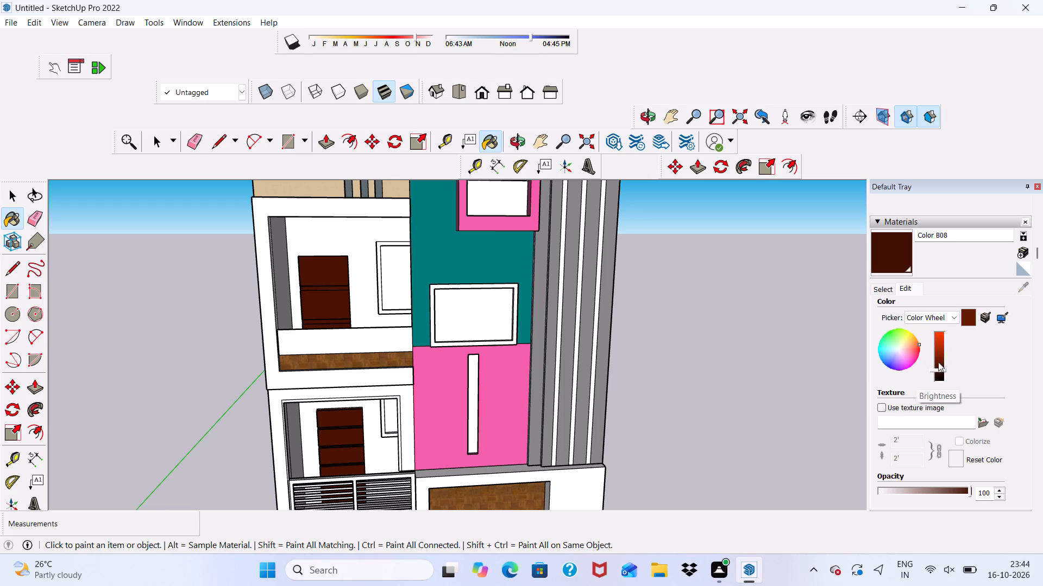
# Paint the front face of the upper-floor window frame beside the door with Color B07.
pyautogui.click(877, 289)
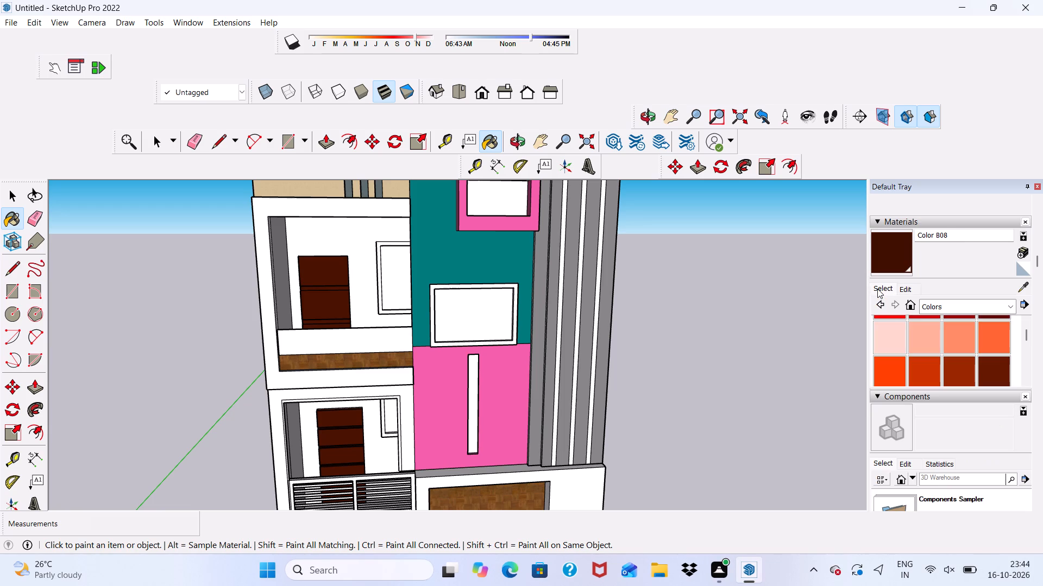
pyautogui.click(962, 371)
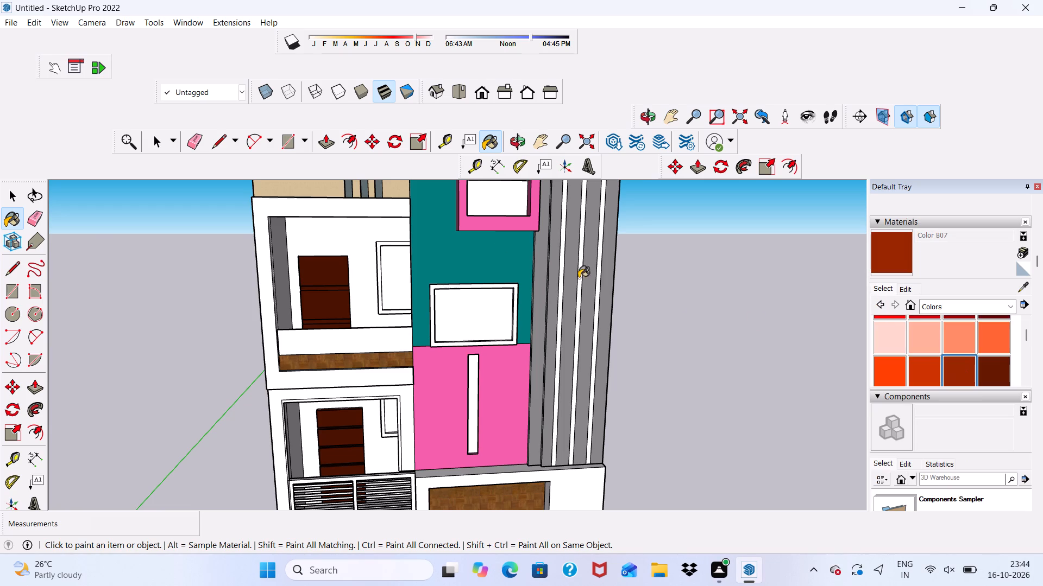
pyautogui.scroll(4, 475, 243)
pyautogui.scroll(-2, 438, 215)
pyautogui.scroll(12, 354, 253)
pyautogui.click(372, 224)
pyautogui.scroll(3, 370, 236)
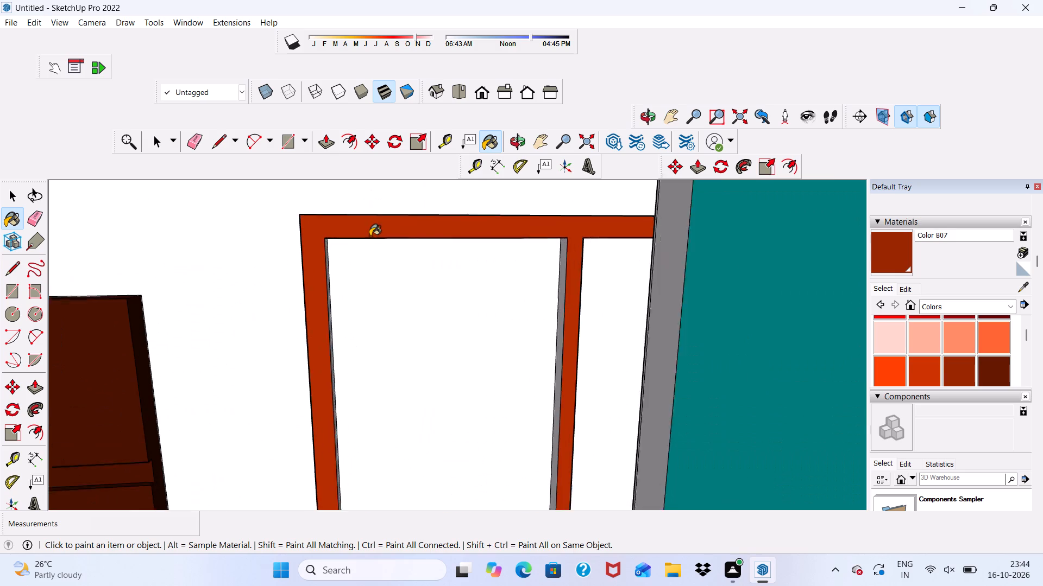
# Paint the upper-floor window frame's outer side, the door-facing side of its mullion and its far inner jamb with Color B07.
pyautogui.scroll(1, 370, 236)
pyautogui.moveTo(355, 278); pyautogui.dragTo(530, 270, button='middle')
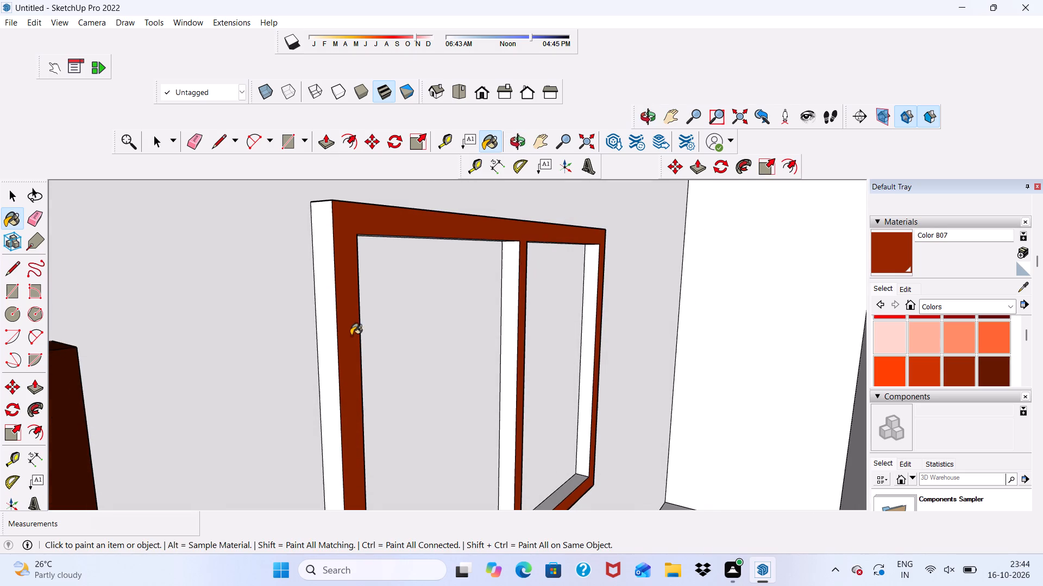
pyautogui.click(330, 332)
pyautogui.click(510, 333)
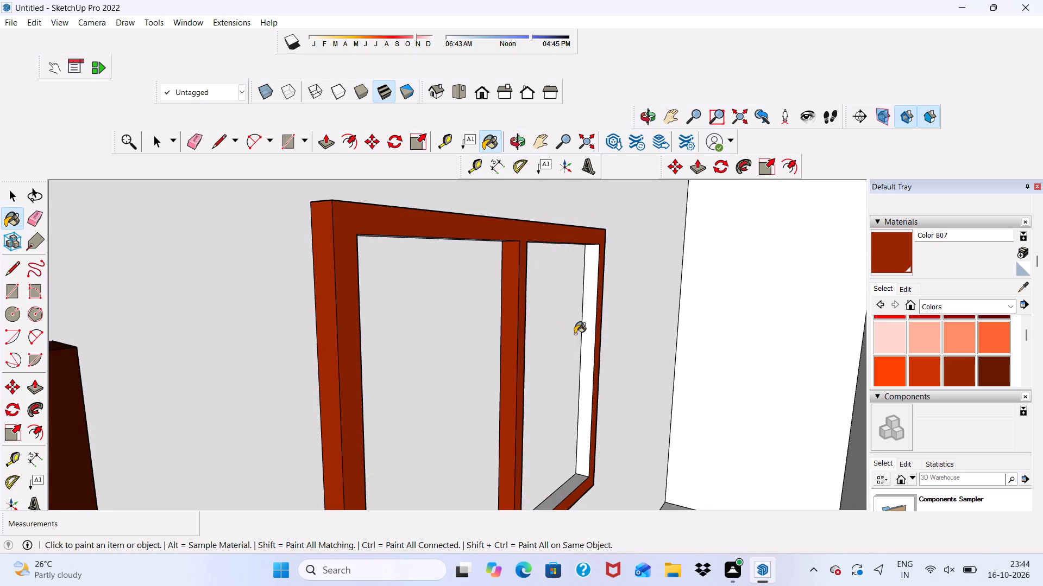
pyautogui.click(587, 333)
# Paint the underside of the upper-floor window frame's head, over the pane nearest the door, with Color B07.
pyautogui.moveTo(587, 333); pyautogui.dragTo(377, 300, button='middle')
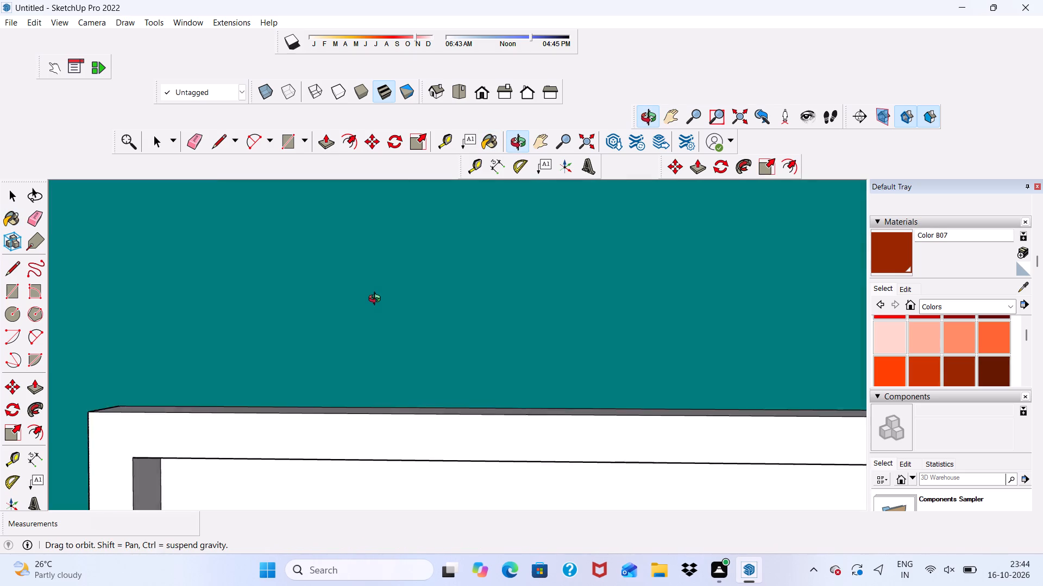
pyautogui.moveTo(377, 300); pyautogui.dragTo(456, 304, button='middle')
pyautogui.scroll(5, 251, 222)
pyautogui.scroll(-1, 250, 195)
pyautogui.scroll(1, 250, 192)
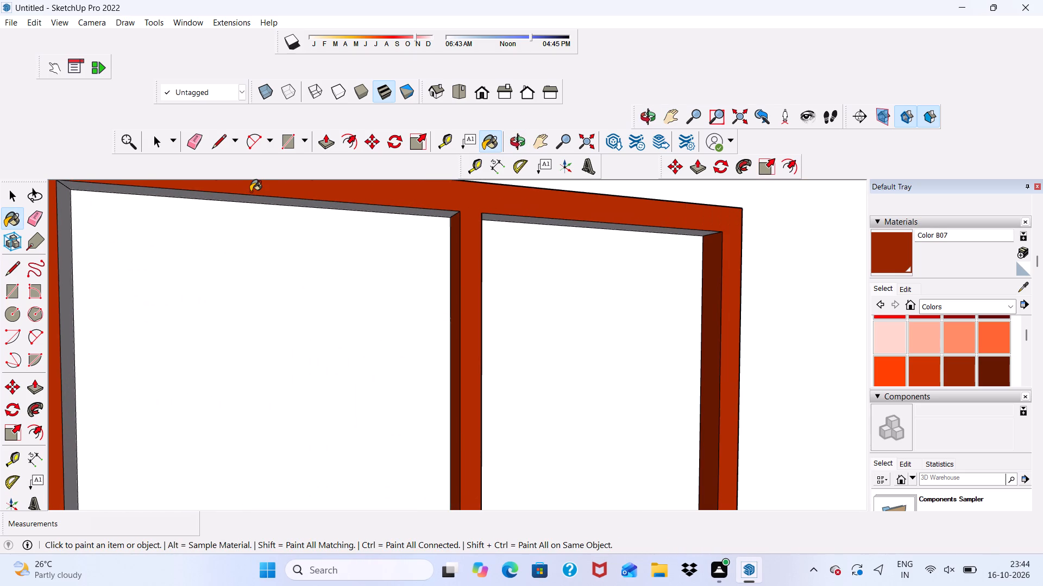
pyautogui.scroll(4, 250, 192)
pyautogui.scroll(-1, 243, 228)
pyautogui.scroll(1, 257, 228)
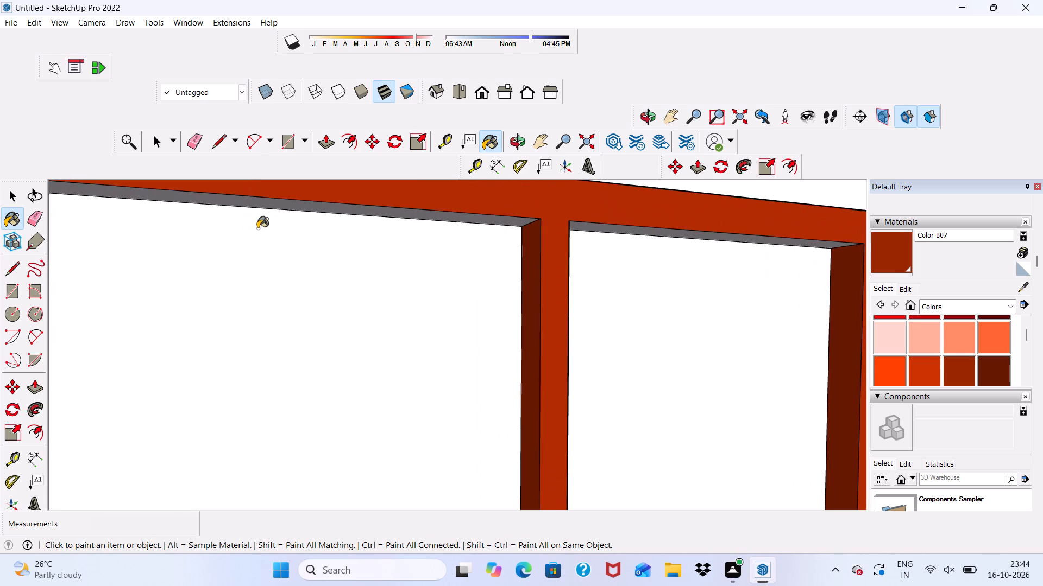
pyautogui.scroll(-5, 257, 228)
pyautogui.scroll(2, 249, 204)
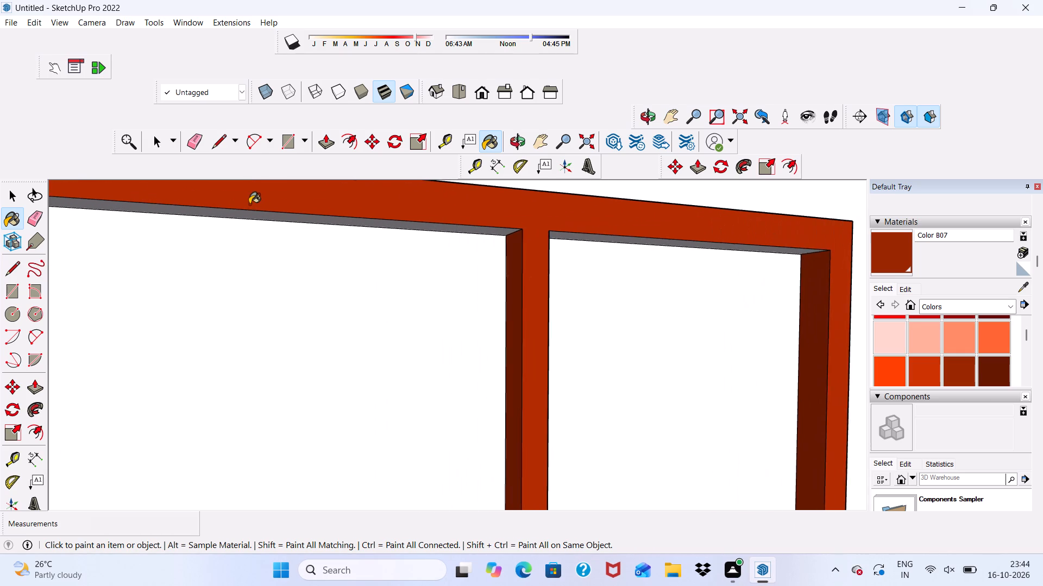
pyautogui.scroll(6, 249, 204)
pyautogui.click(246, 215)
# Paint the upper-floor window's inner jamb nearest the door and the mullion's side facing the other pane with Color B07.
pyautogui.scroll(-4, 246, 216)
pyautogui.moveTo(375, 276); pyautogui.dragTo(248, 289, button='middle')
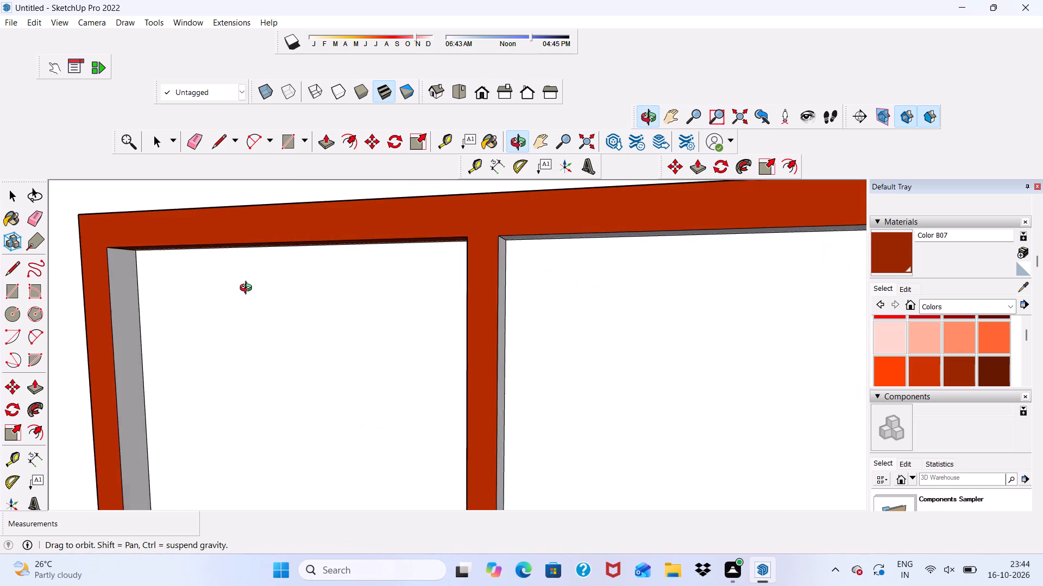
pyautogui.moveTo(248, 289); pyautogui.dragTo(242, 288, button='middle')
pyautogui.scroll(-1, 235, 293)
pyautogui.click(138, 317)
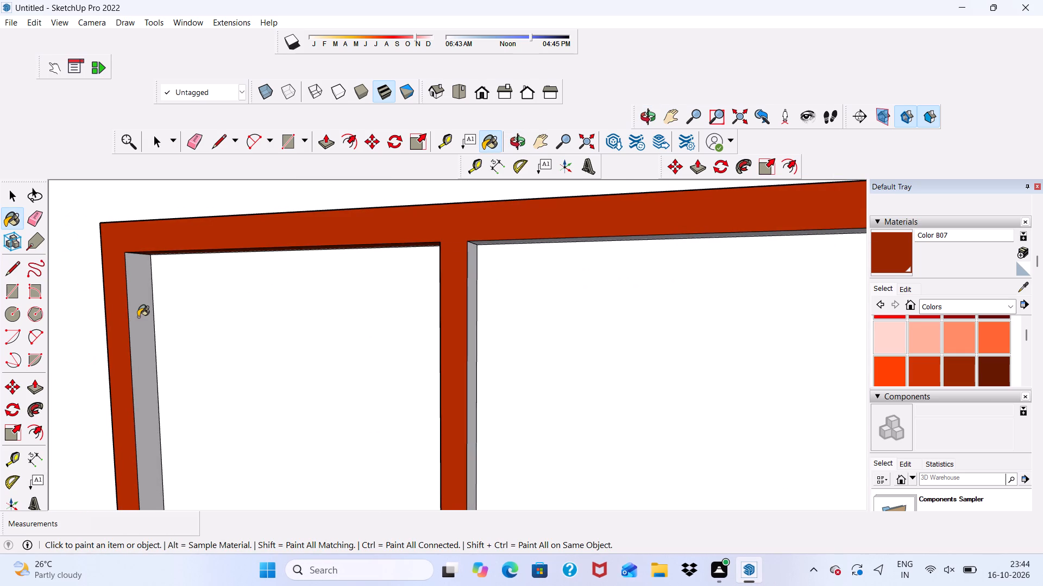
pyautogui.scroll(2, 468, 331)
pyautogui.click(472, 328)
# Paint the underside of the upper-floor window frame's head, over the pane farther from the door, with Color B07.
pyautogui.moveTo(472, 328); pyautogui.dragTo(484, 265, button='middle')
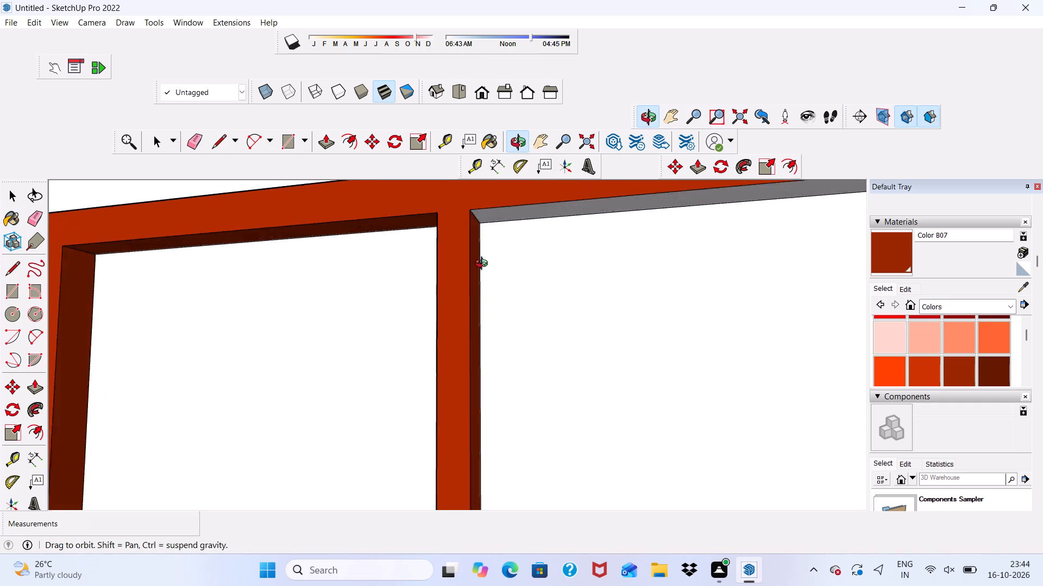
pyautogui.moveTo(484, 265); pyautogui.dragTo(493, 218, button='middle')
pyautogui.click(493, 218)
# Paint the inner sill faces of both panes in the upper-floor window frame with Color B07.
pyautogui.scroll(-6, 458, 214)
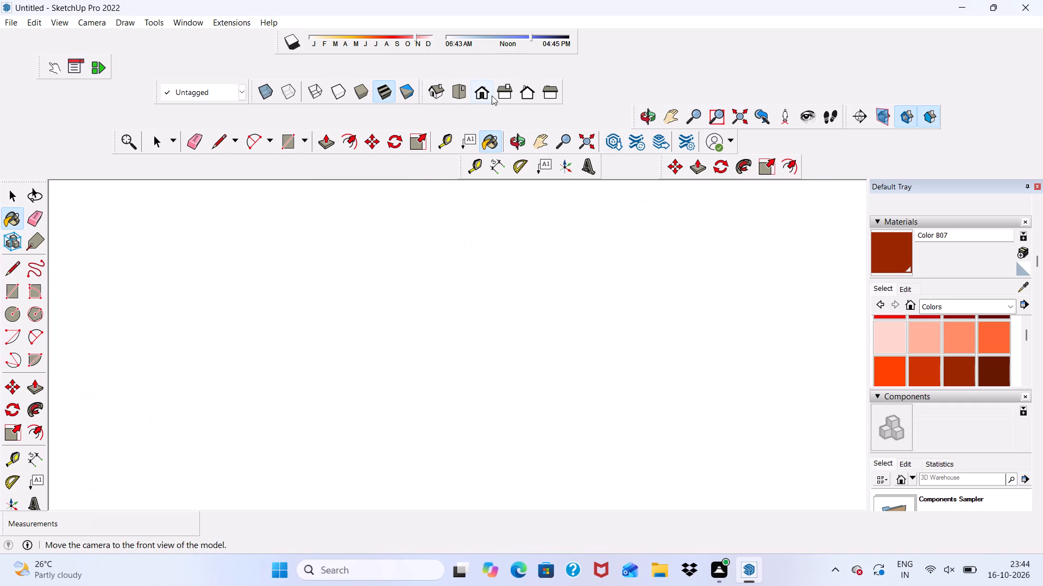
pyautogui.click(487, 94)
pyautogui.scroll(-4, 316, 289)
pyautogui.scroll(-16, 369, 327)
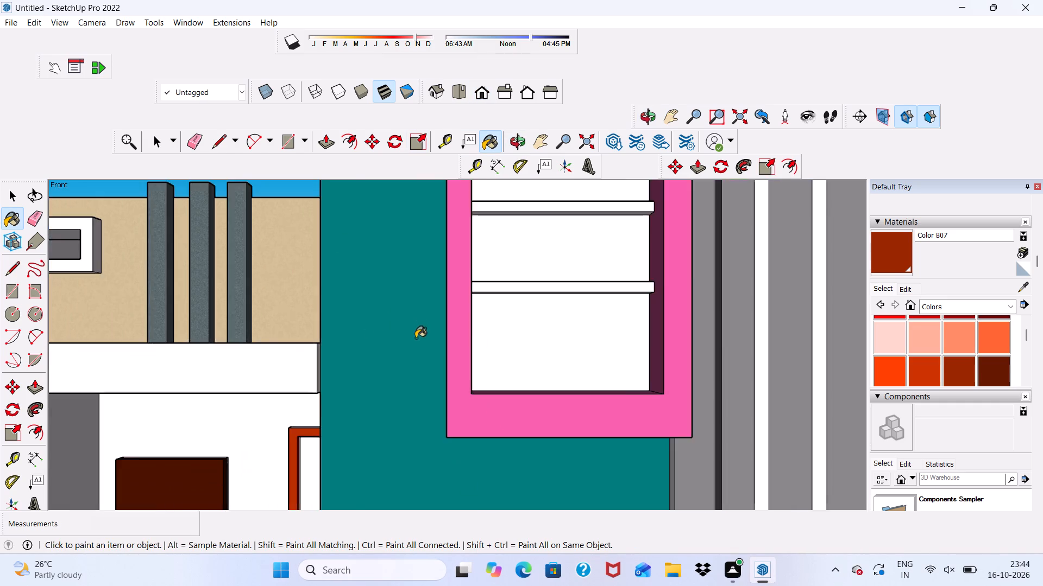
pyautogui.scroll(-14, 416, 338)
pyautogui.moveTo(396, 343); pyautogui.dragTo(396, 345, button='middle')
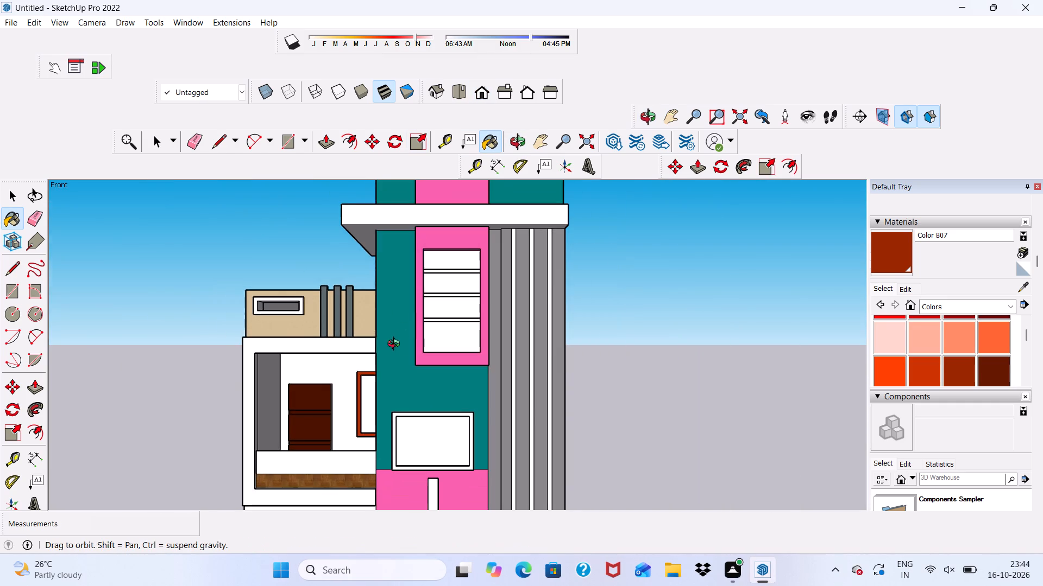
pyautogui.moveTo(396, 345); pyautogui.dragTo(442, 436, button='middle')
pyautogui.scroll(20, 434, 435)
pyautogui.scroll(3, 434, 435)
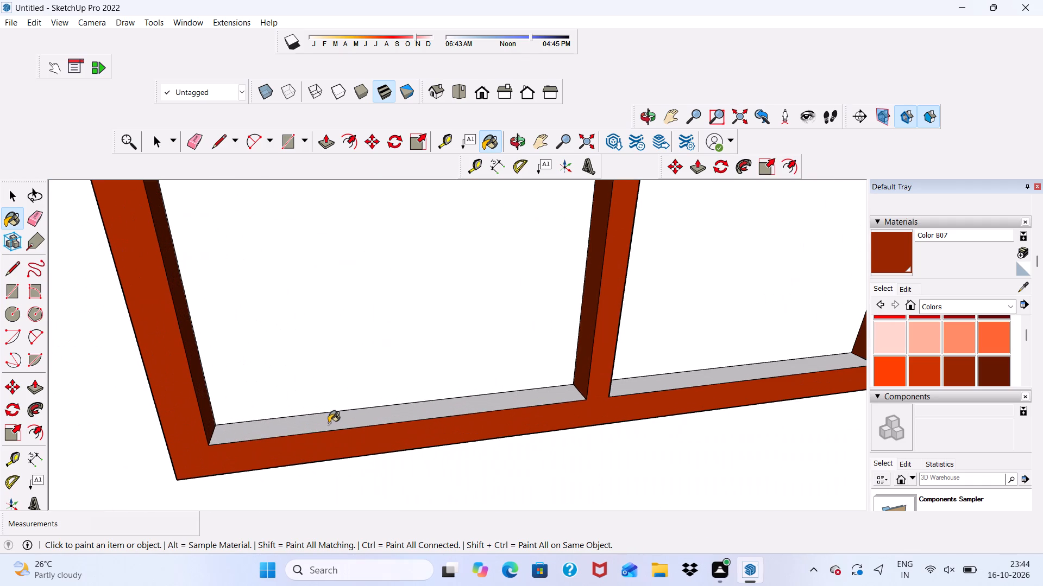
pyautogui.click(328, 424)
pyautogui.click(624, 390)
# Paint the outer top edge of the upper-floor window frame with Color B07.
pyautogui.scroll(-4, 393, 461)
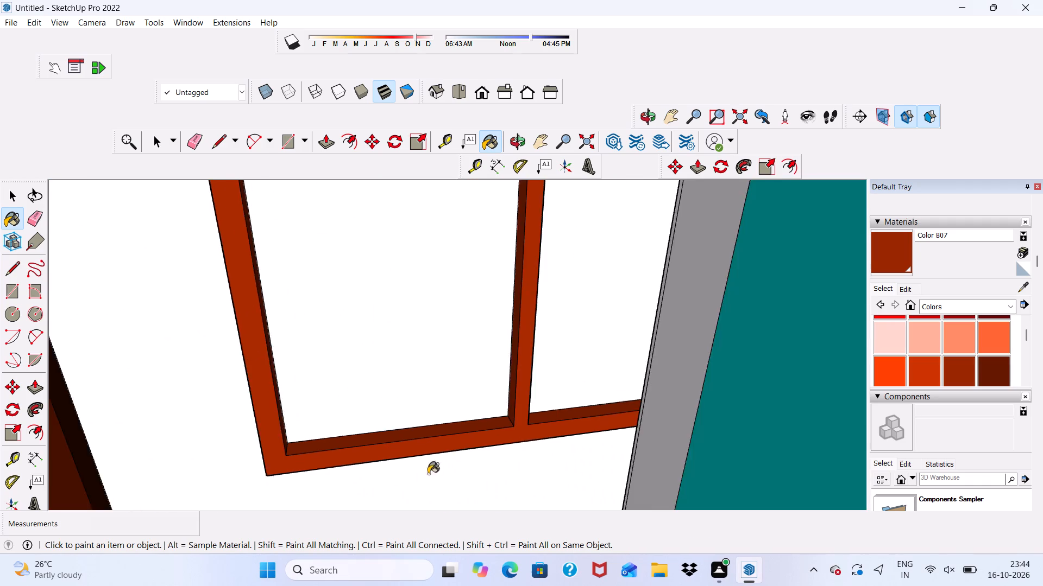
pyautogui.scroll(-6, 428, 474)
pyautogui.scroll(9, 348, 208)
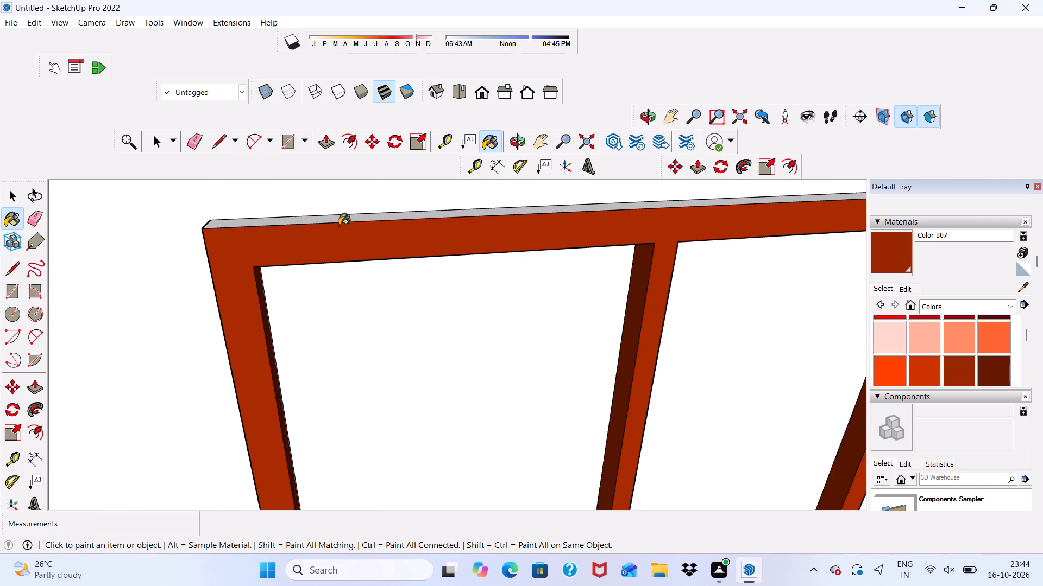
pyautogui.click(340, 220)
# Paint the front face of the ground-floor window frame with Color B07.
pyautogui.scroll(-1, 329, 243)
pyautogui.moveTo(324, 247); pyautogui.dragTo(428, 247, button='middle')
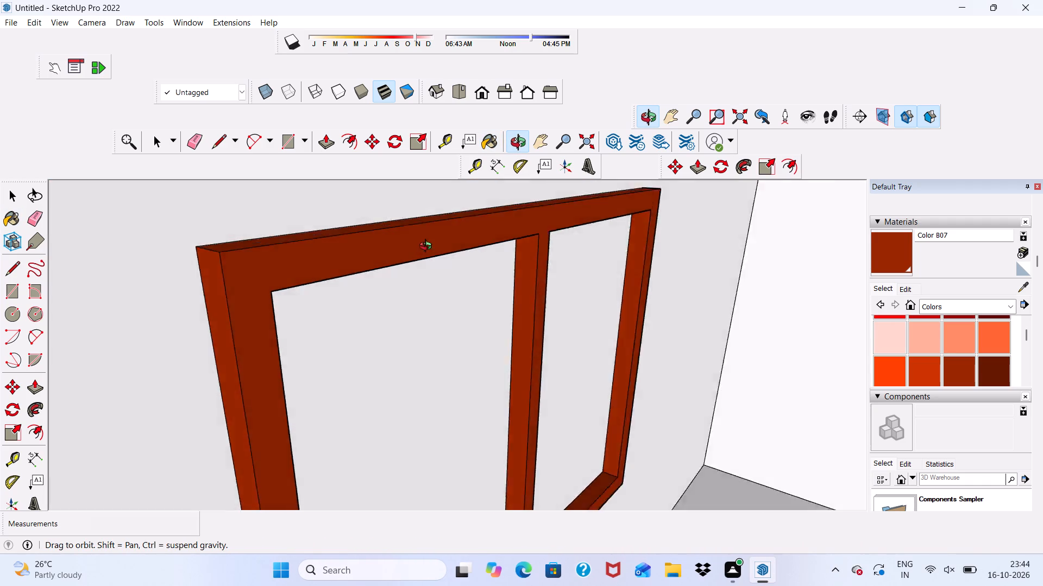
pyautogui.moveTo(428, 247); pyautogui.dragTo(384, 152, button='middle')
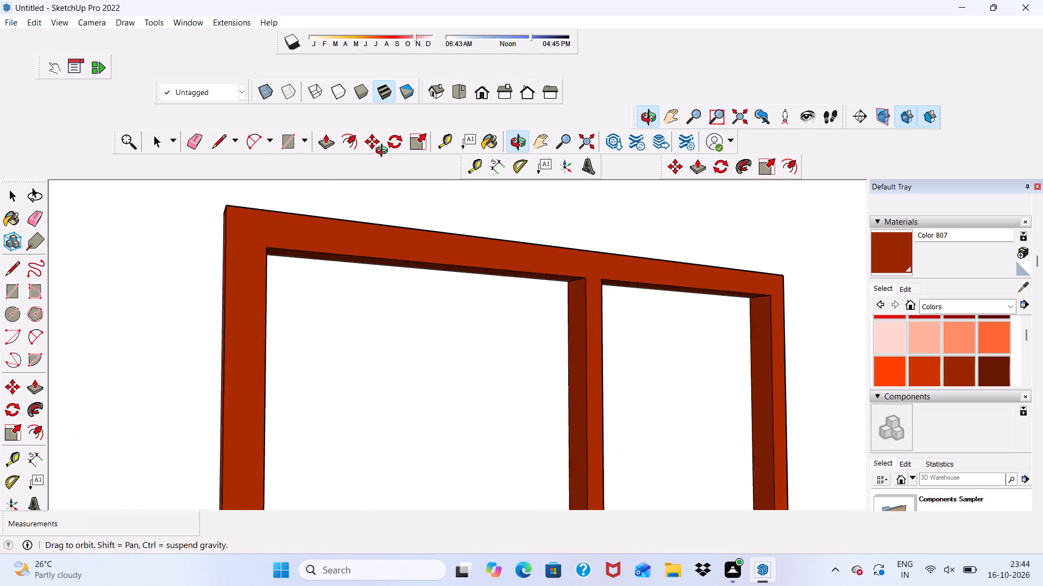
pyautogui.moveTo(384, 152); pyautogui.dragTo(386, 154, button='middle')
pyautogui.scroll(-1, 387, 154)
pyautogui.scroll(1, 385, 162)
pyautogui.scroll(-20, 309, 276)
pyautogui.scroll(-7, 309, 276)
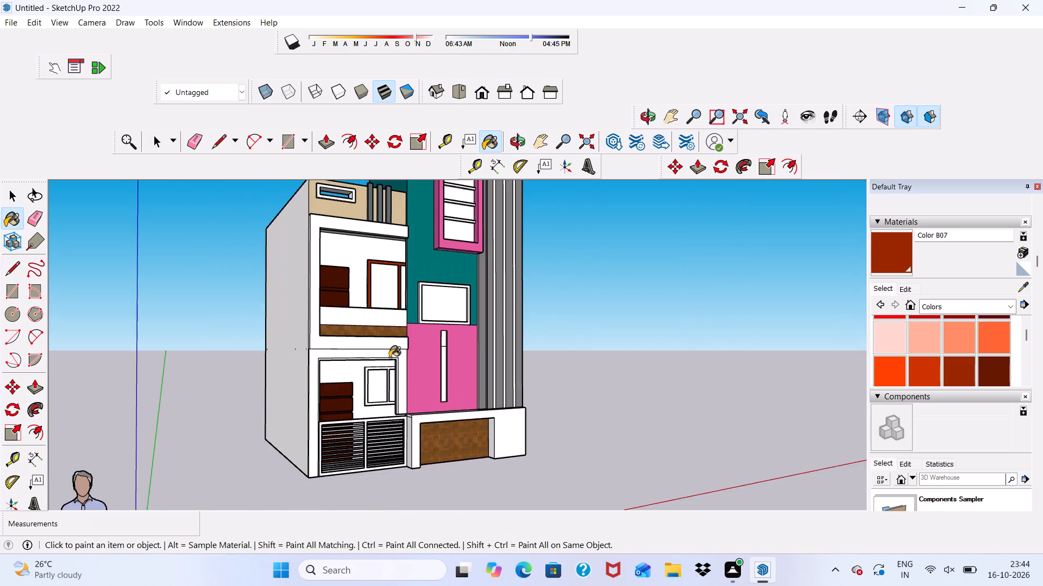
pyautogui.scroll(19, 385, 366)
pyautogui.click(348, 360)
pyautogui.scroll(4, 299, 384)
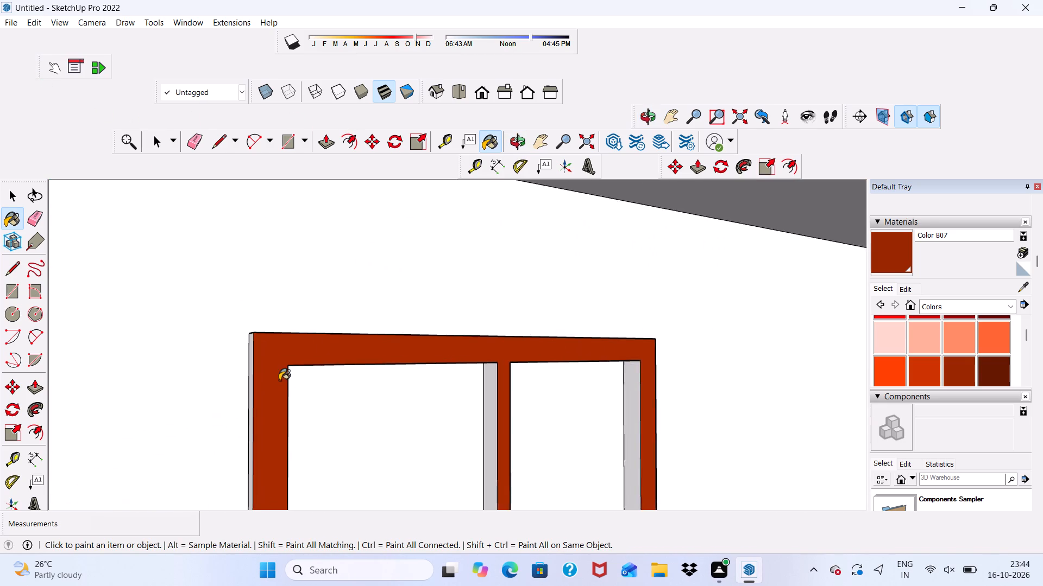
# Paint the ground-floor window frame's outer side and the door-facing side of its mullion with Color B07.
pyautogui.scroll(-1, 279, 380)
pyautogui.scroll(5, 271, 378)
pyautogui.click(248, 354)
pyautogui.scroll(-3, 334, 394)
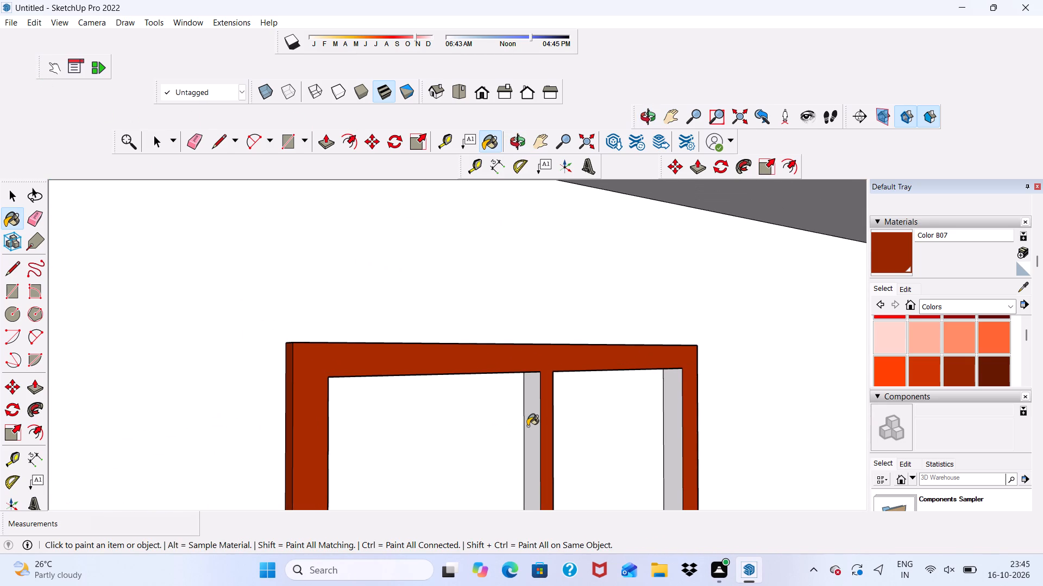
pyautogui.click(528, 425)
# Examine the window frames on both floors from the front of the building.
pyautogui.scroll(-1, 502, 418)
pyautogui.moveTo(502, 418); pyautogui.dragTo(308, 364, button='middle')
pyautogui.scroll(-1, 347, 423)
pyautogui.scroll(5, 349, 428)
pyautogui.scroll(-4, 294, 409)
pyautogui.click(477, 89)
pyautogui.scroll(-3, 372, 257)
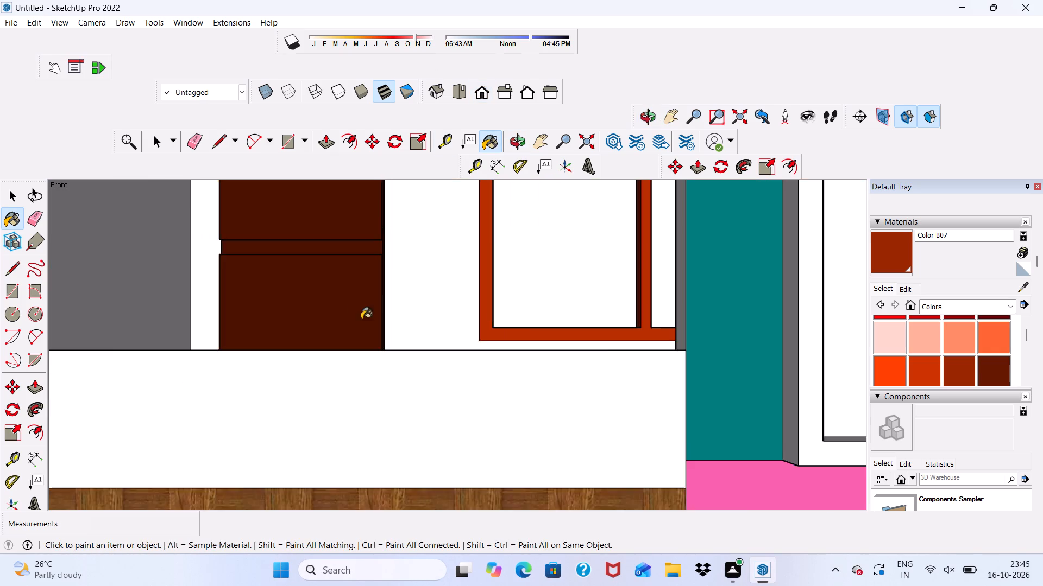
pyautogui.scroll(-7, 361, 319)
pyautogui.scroll(1, 403, 355)
pyautogui.scroll(-8, 363, 211)
pyautogui.scroll(8, 407, 415)
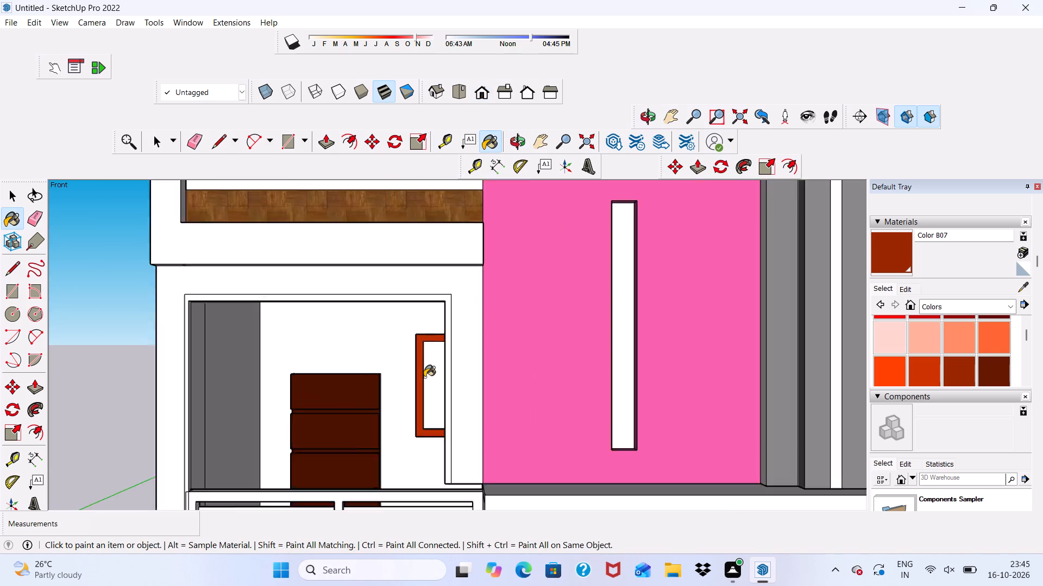
pyautogui.scroll(2, 424, 377)
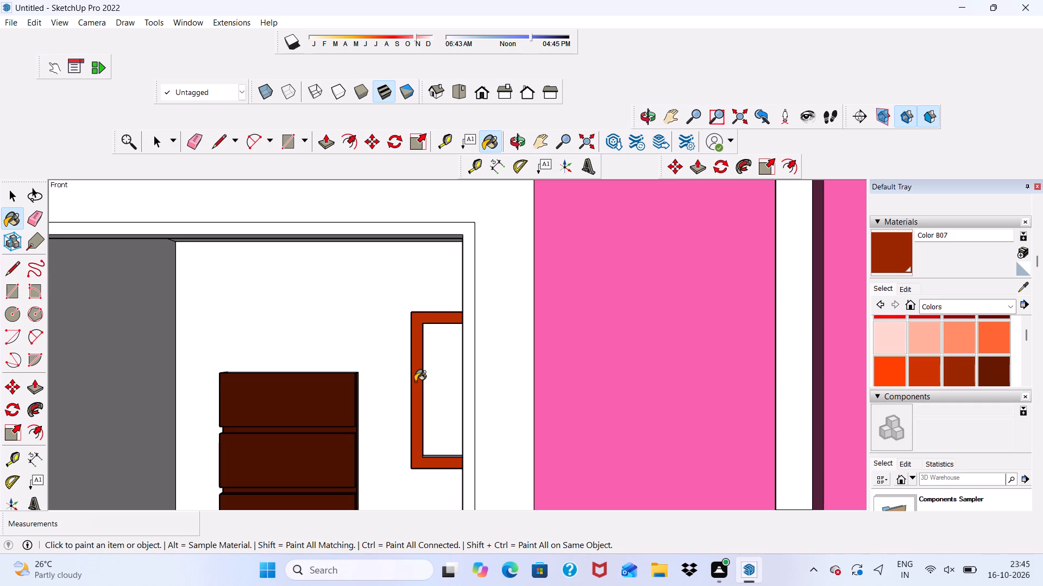
pyautogui.scroll(-1, 415, 381)
pyautogui.scroll(1, 414, 366)
pyautogui.scroll(-1, 416, 340)
pyautogui.scroll(3, 468, 314)
pyautogui.scroll(-4, 461, 318)
pyautogui.scroll(4, 419, 337)
# Paint the underside of the ground-floor window frame's head, over the pane nearest the door, with Color B07.
pyautogui.moveTo(419, 337); pyautogui.dragTo(449, 327, button='middle')
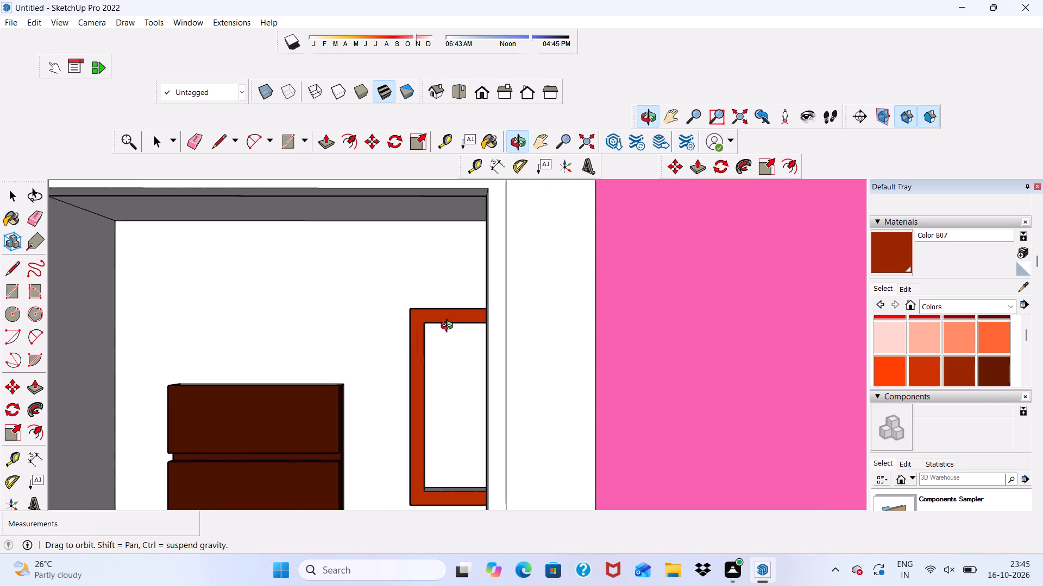
pyautogui.moveTo(449, 327); pyautogui.dragTo(566, 314, button='middle')
pyautogui.scroll(9, 496, 372)
pyautogui.scroll(-1, 441, 316)
pyautogui.scroll(3, 441, 303)
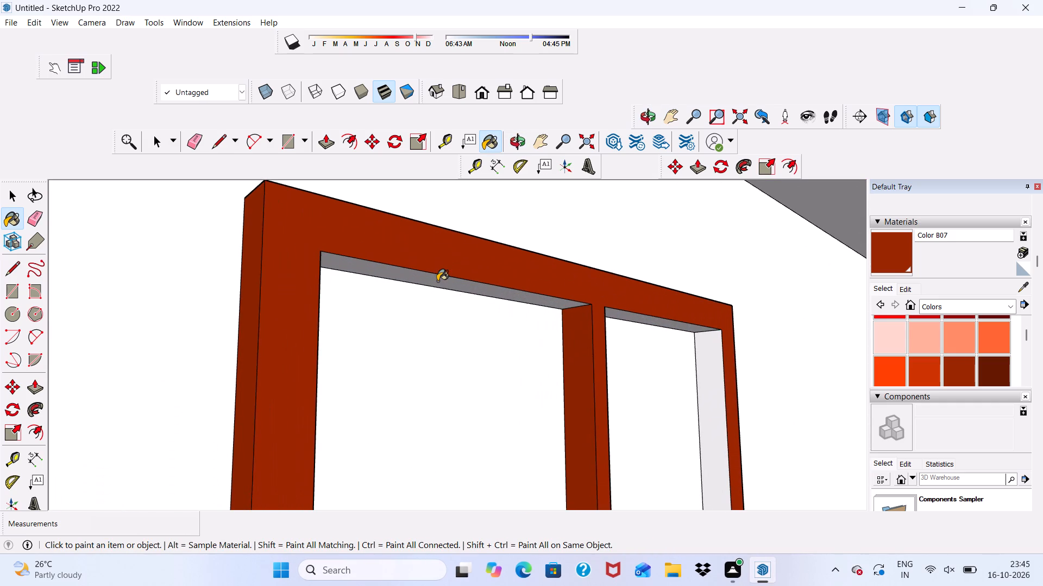
pyautogui.click(437, 281)
# Paint the ground-floor window frame's inner jamb nearest the door with Color B07.
pyautogui.scroll(-4, 437, 281)
pyautogui.moveTo(511, 346); pyautogui.dragTo(201, 423, button='middle')
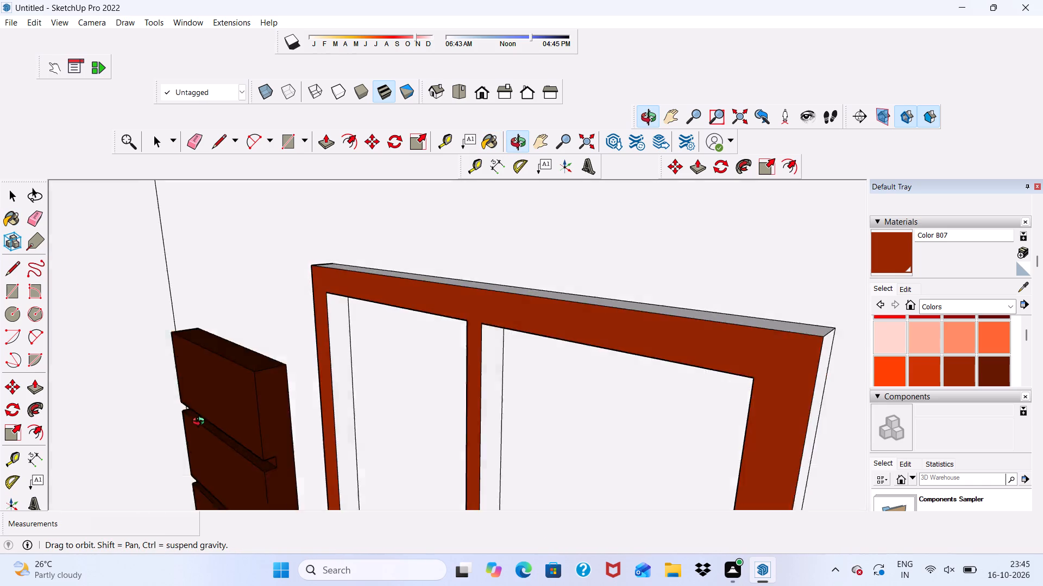
pyautogui.moveTo(201, 423); pyautogui.dragTo(296, 342, button='middle')
pyautogui.scroll(5, 311, 345)
pyautogui.click(311, 345)
# Paint the outer top edge of the ground-floor window frame with Color B07.
pyautogui.scroll(-5, 307, 343)
pyautogui.moveTo(417, 263); pyautogui.dragTo(430, 329, button='middle')
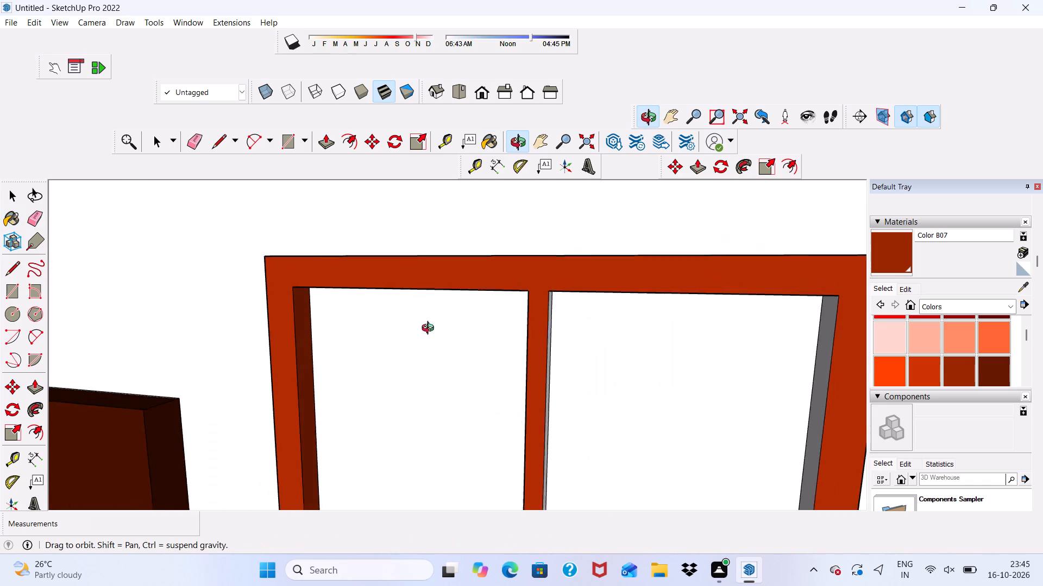
pyautogui.moveTo(430, 329); pyautogui.dragTo(435, 383, button='middle')
pyautogui.scroll(4, 410, 289)
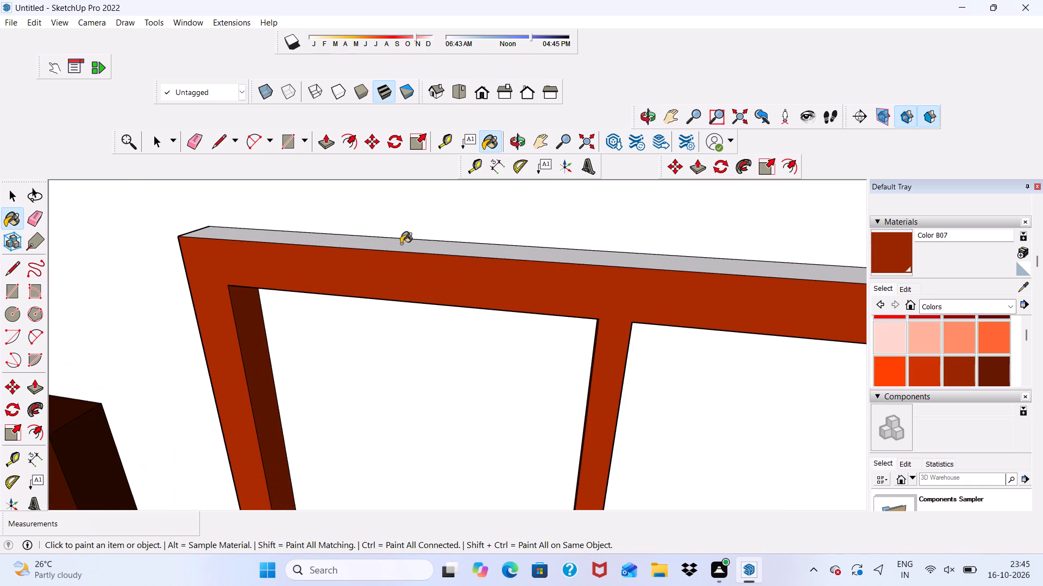
pyautogui.click(401, 244)
# Paint the ground-floor window frame's inner jamb farthest from the door with Color B07.
pyautogui.scroll(-4, 398, 271)
pyautogui.moveTo(401, 337); pyautogui.dragTo(530, 297, button='middle')
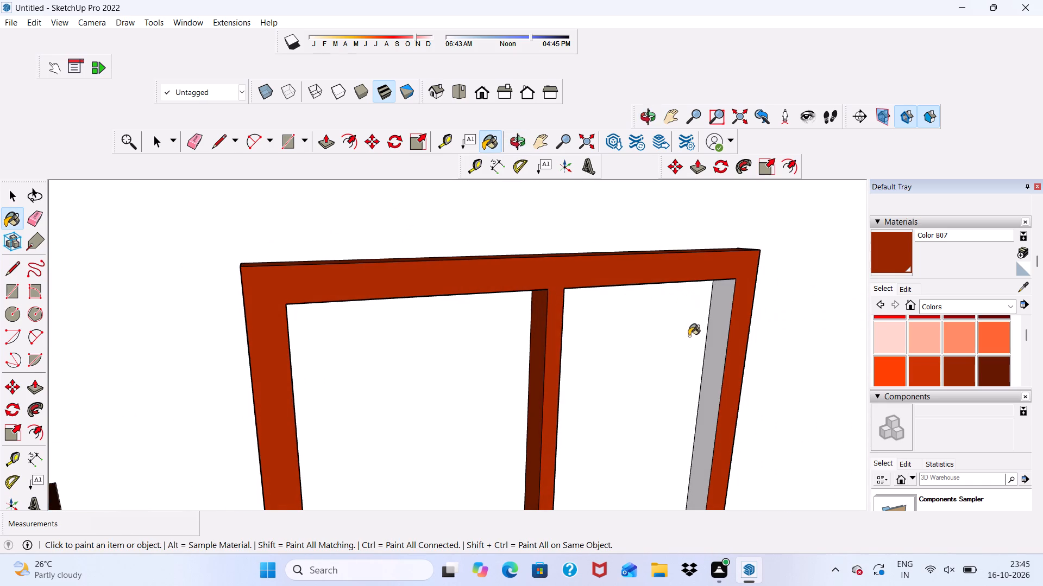
pyautogui.click(717, 327)
# Paint the inner sill faces of both panes in the ground-floor window frame with Color B07.
pyautogui.scroll(-10, 600, 231)
pyautogui.scroll(2, 523, 477)
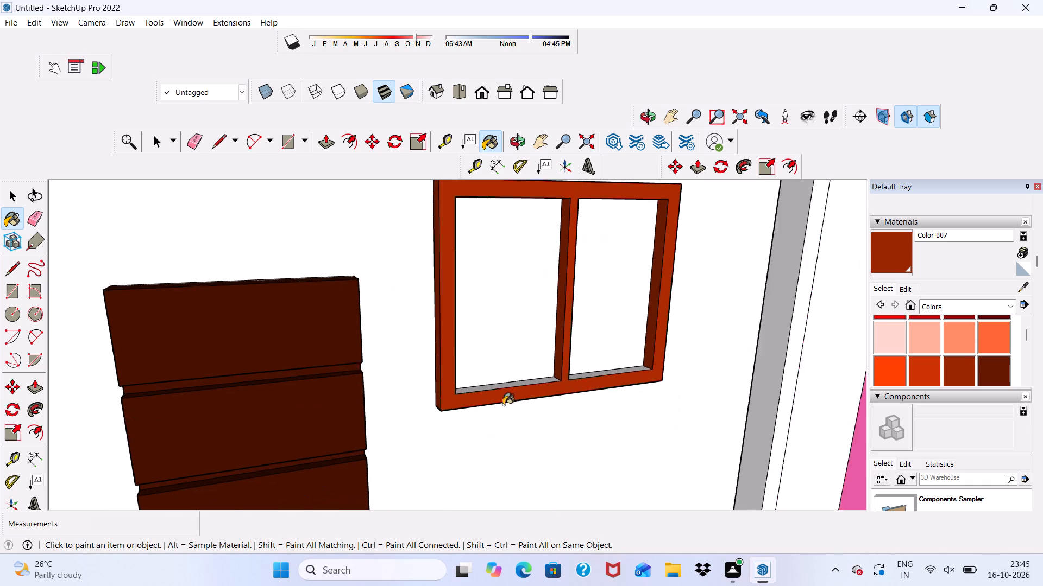
pyautogui.scroll(5, 503, 405)
pyautogui.click(498, 384)
pyautogui.click(656, 366)
# Paint the outer bottom edge of the ground-floor window frame with Color B07.
pyautogui.scroll(-3, 531, 367)
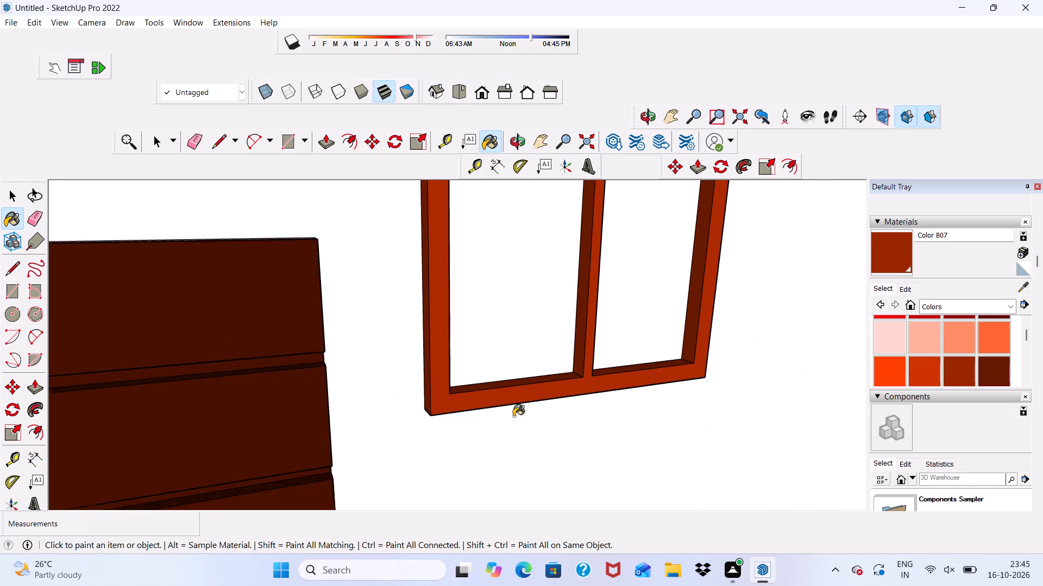
pyautogui.scroll(-2, 513, 416)
pyautogui.moveTo(514, 442); pyautogui.dragTo(474, 262, button='middle')
pyautogui.scroll(14, 467, 359)
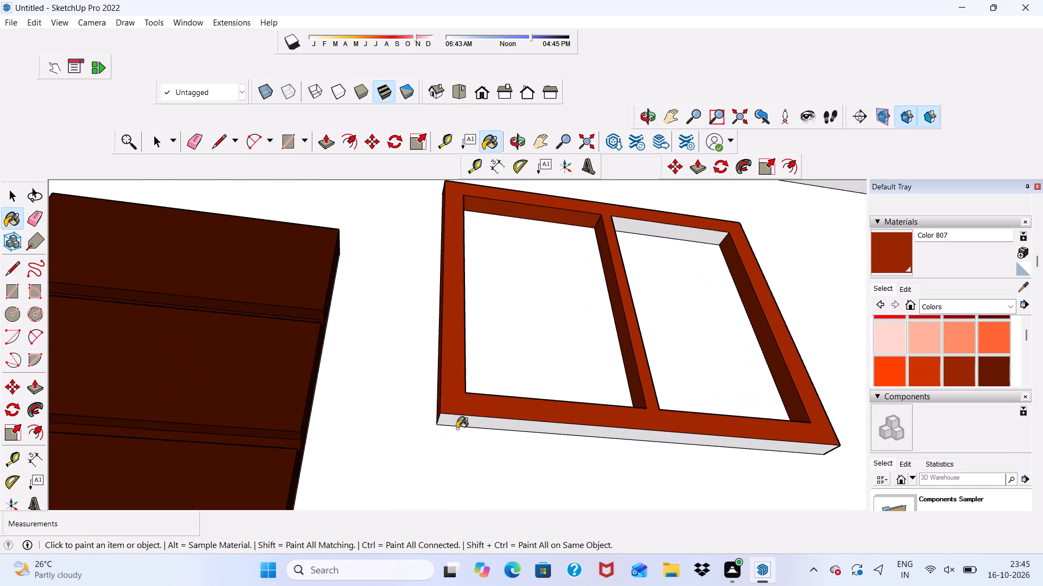
pyautogui.click(461, 418)
# Paint the inner head face of the ground-floor window pane farthest from the door with Color B07.
pyautogui.scroll(1, 616, 203)
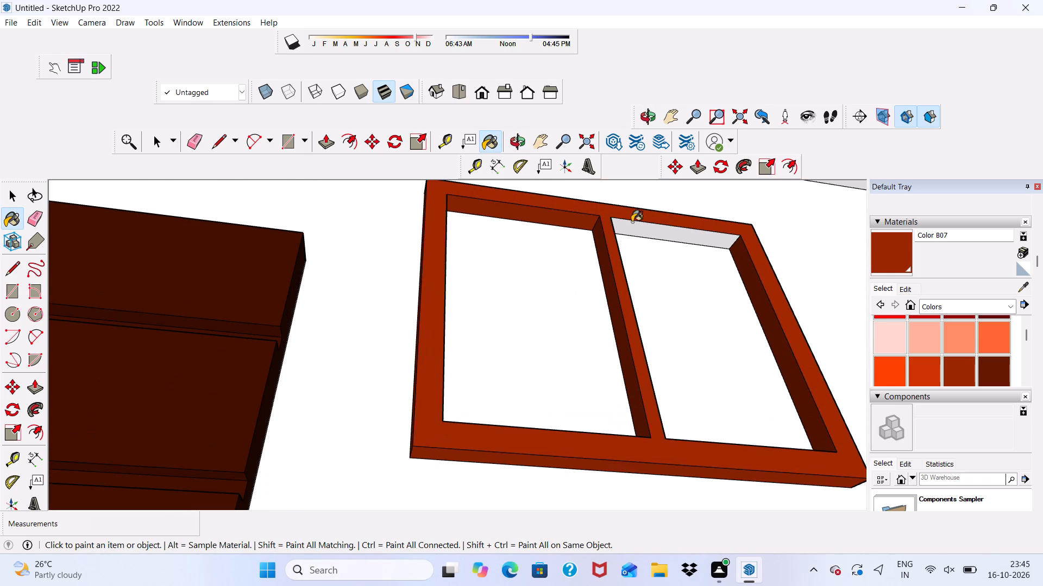
pyautogui.click(632, 224)
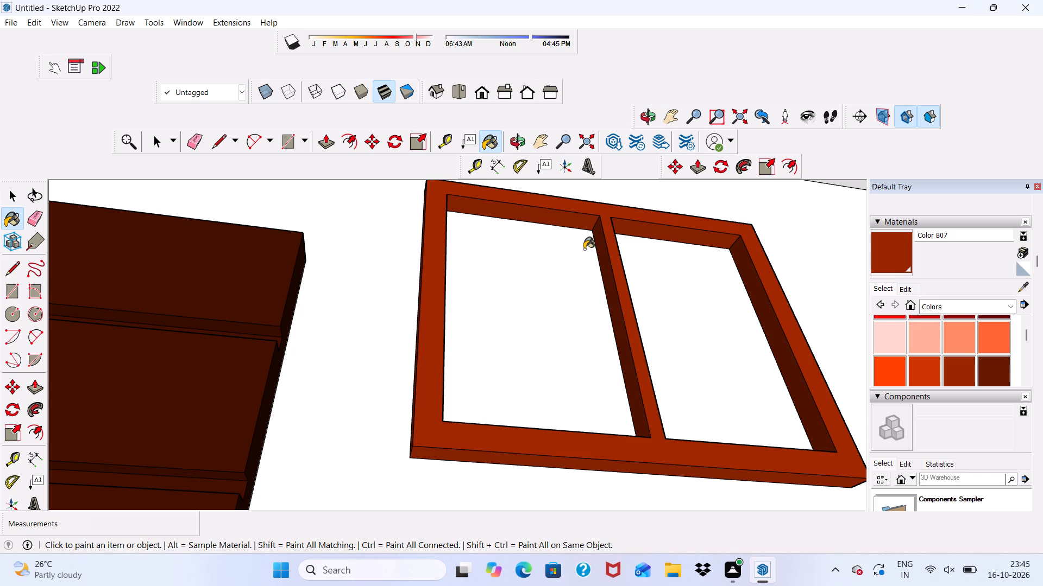
# Inspect the ground-floor window frame from several angles for unpainted faces, including behind the slatted gate.
pyautogui.scroll(2, 584, 249)
pyautogui.moveTo(423, 312); pyautogui.dragTo(507, 310, button='middle')
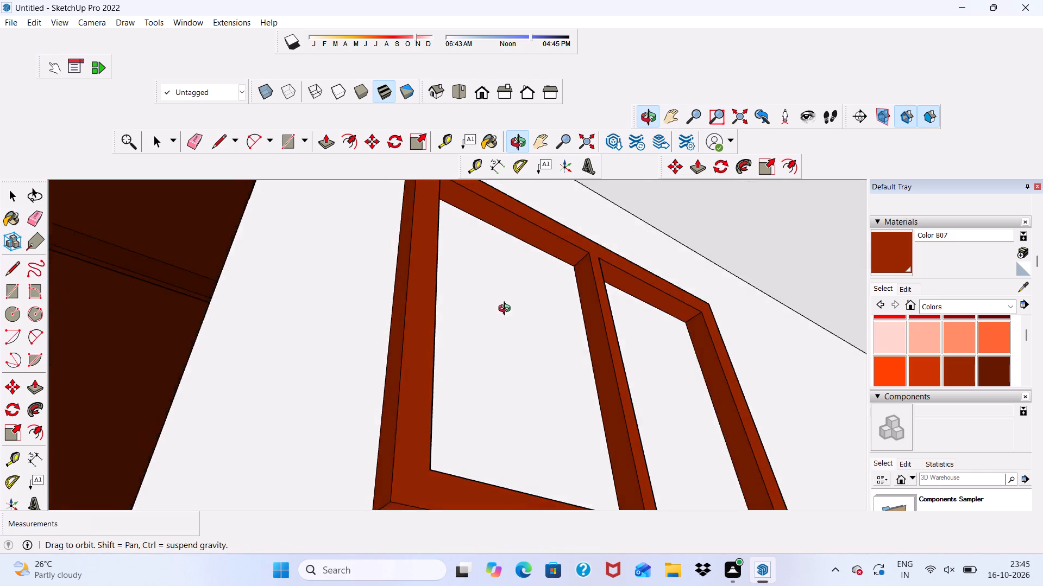
pyautogui.moveTo(507, 310); pyautogui.dragTo(401, 390, button='middle')
pyautogui.scroll(-1, 388, 332)
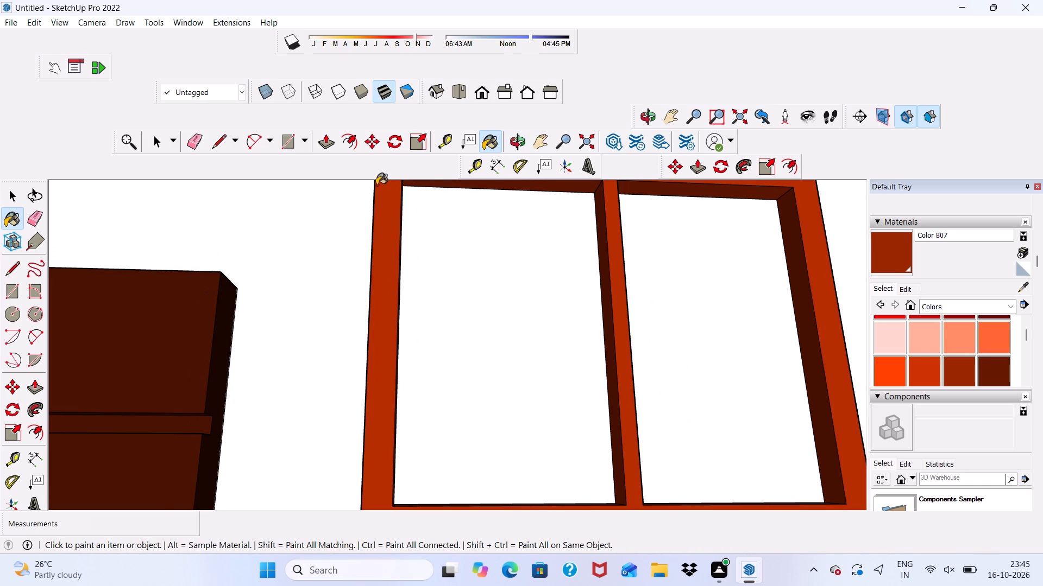
pyautogui.scroll(-5, 511, 190)
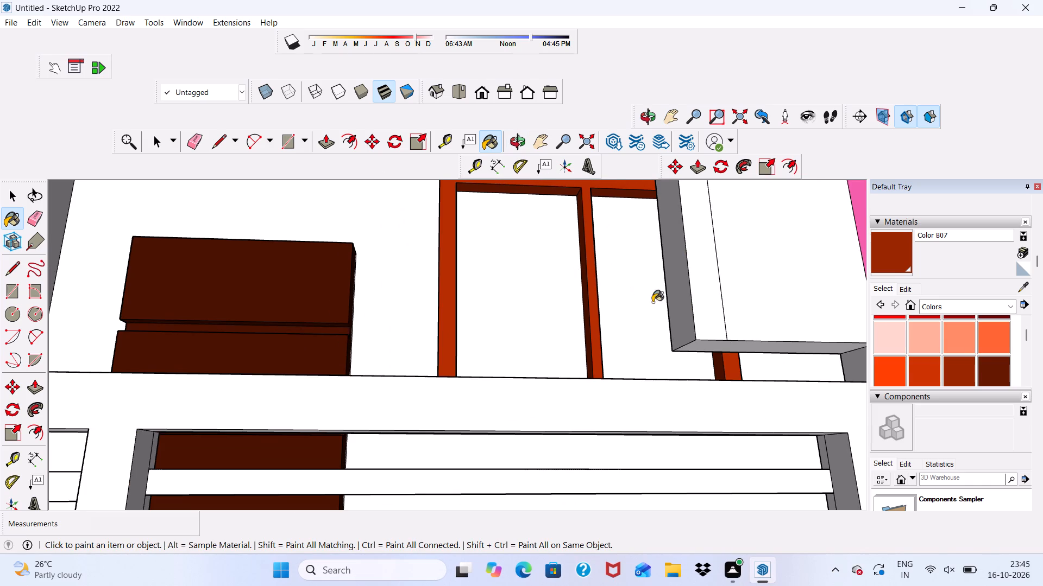
pyautogui.scroll(4, 671, 306)
pyautogui.scroll(-1, 669, 304)
pyautogui.moveTo(688, 381); pyautogui.dragTo(716, 373, button='middle')
pyautogui.scroll(-5, 661, 277)
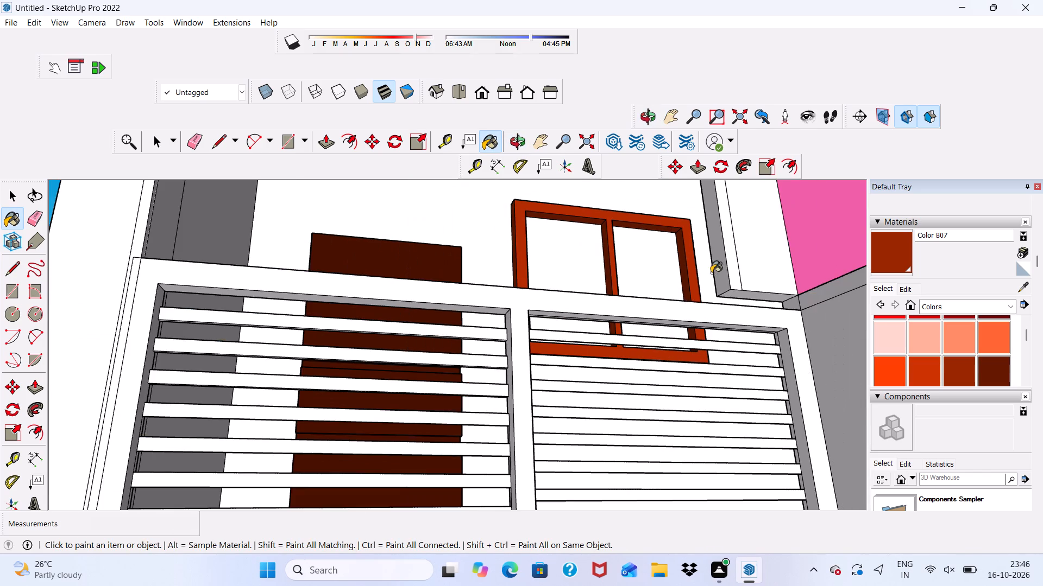
pyautogui.scroll(1, 606, 264)
pyautogui.scroll(-12, 514, 258)
pyautogui.moveTo(560, 278); pyautogui.dragTo(532, 380, button='middle')
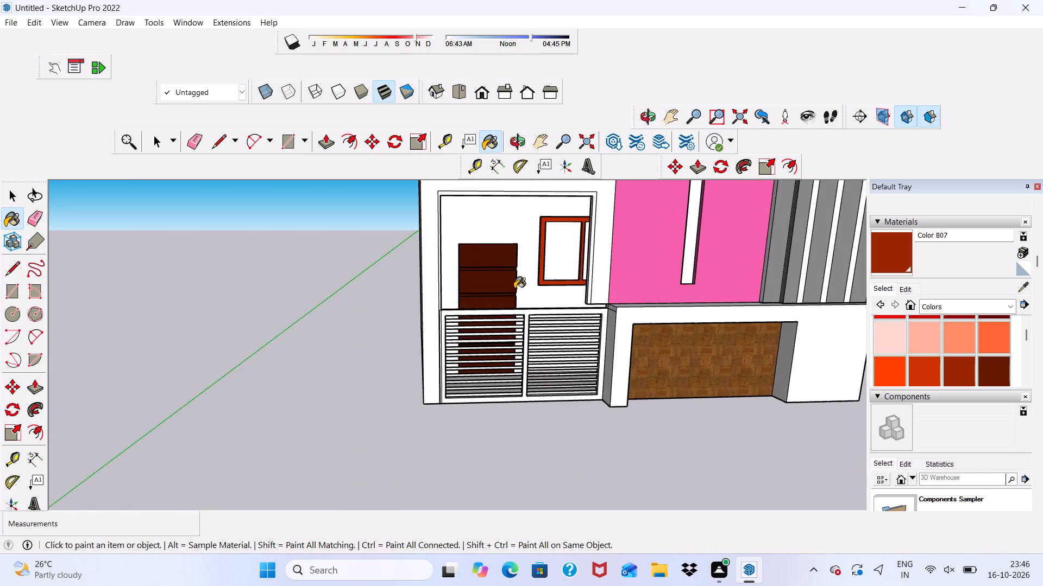
pyautogui.scroll(-17, 513, 290)
# Paint the ground-floor front wall surround around the door and window opening with Color H08.
pyautogui.scroll(5, 574, 323)
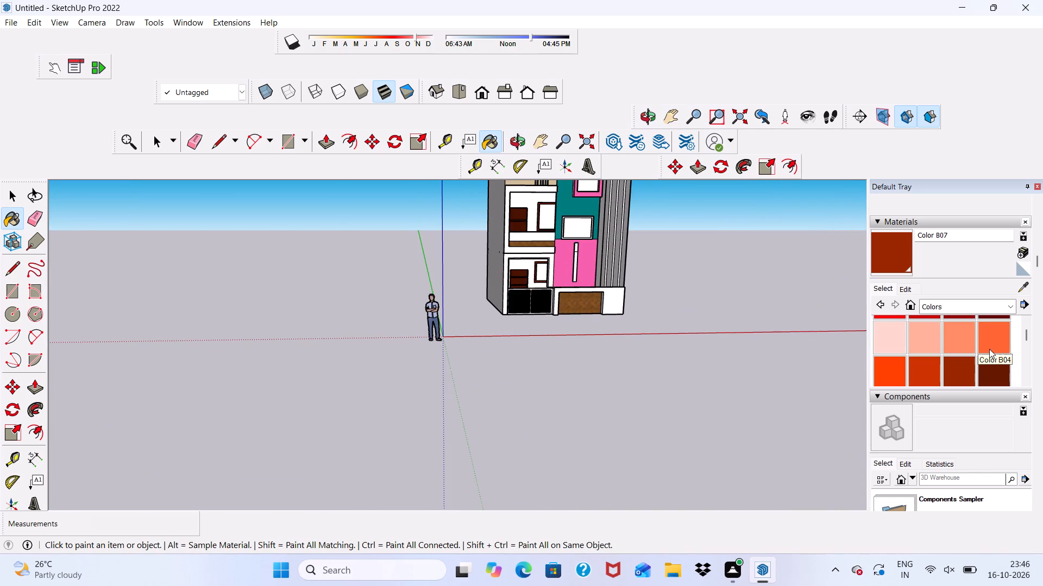
pyautogui.scroll(2, 988, 348)
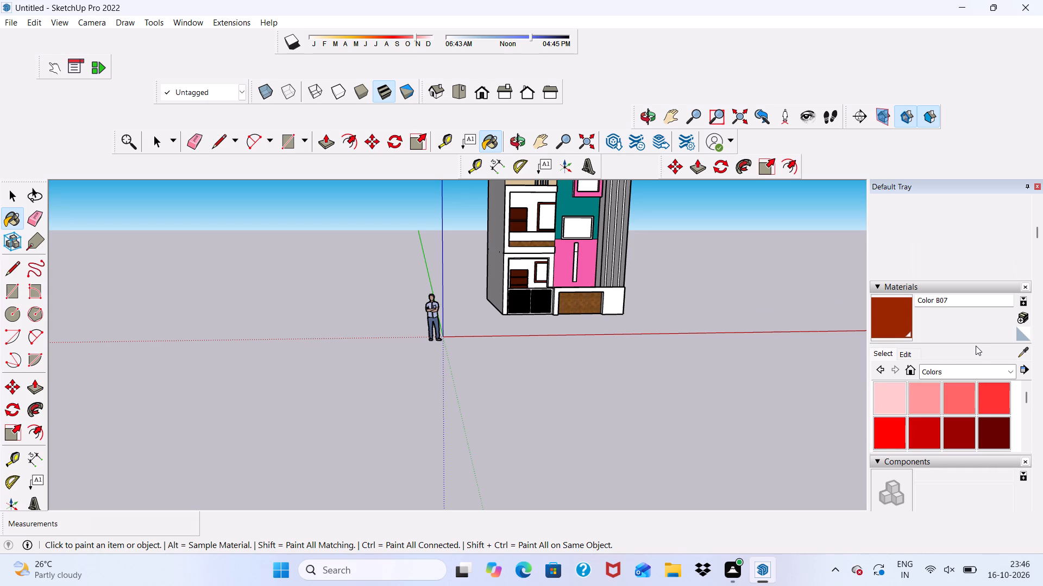
pyautogui.scroll(-2, 976, 346)
pyautogui.scroll(3, 960, 324)
pyautogui.scroll(-3, 960, 329)
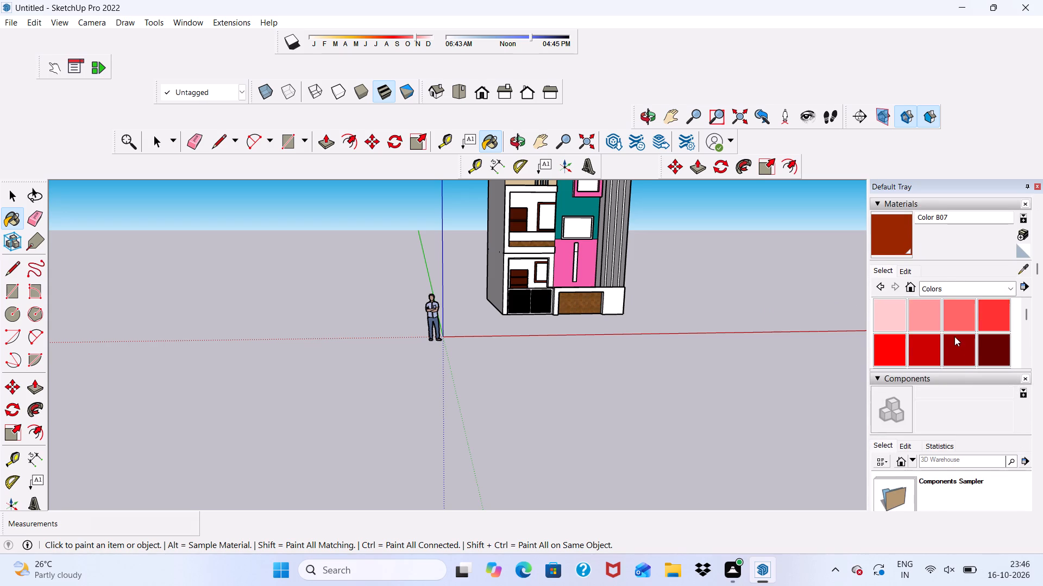
pyautogui.scroll(-9, 954, 336)
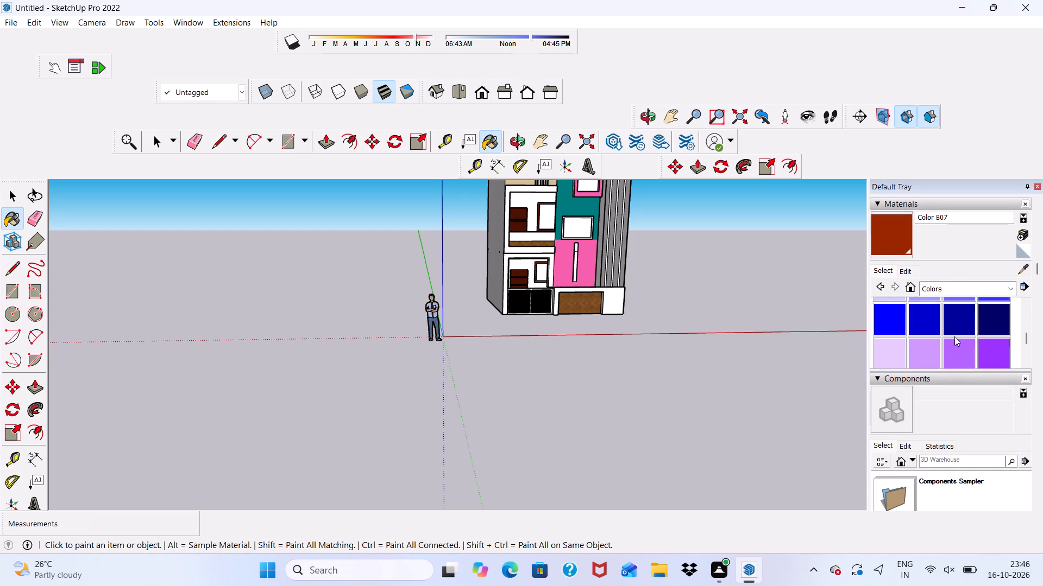
pyautogui.scroll(1, 954, 335)
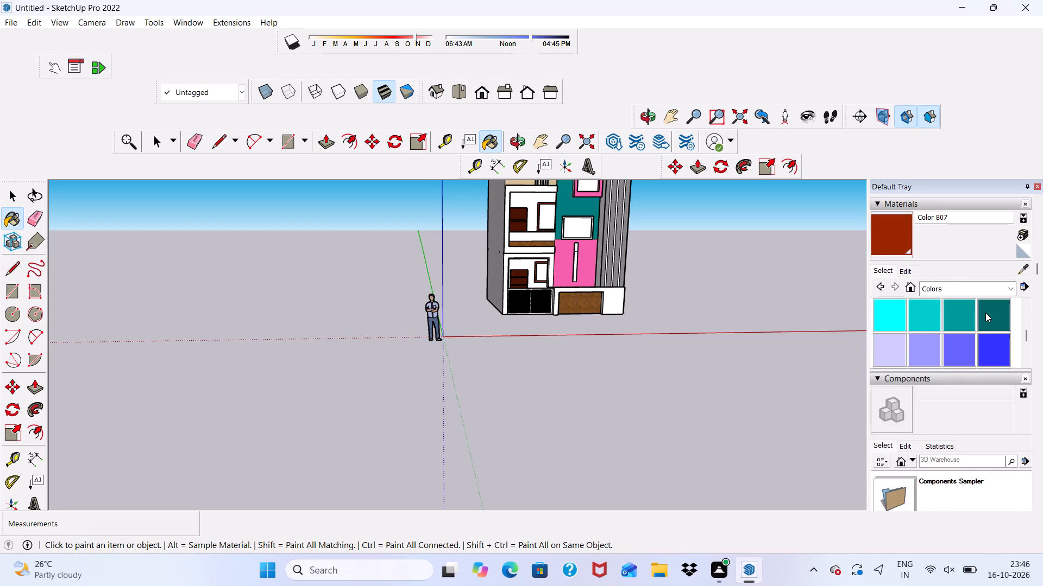
pyautogui.click(985, 313)
pyautogui.scroll(4, 765, 304)
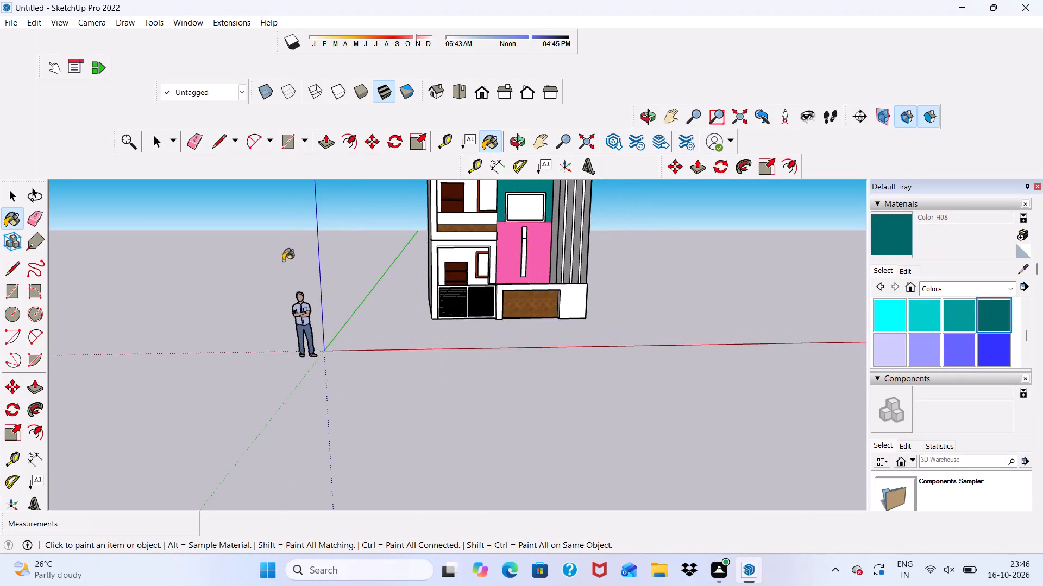
pyautogui.scroll(3, 283, 261)
pyautogui.scroll(5, 493, 246)
pyautogui.click(496, 232)
# Examine the ground-floor wall surround and the rest of the front facade from several angles.
pyautogui.scroll(2, 495, 232)
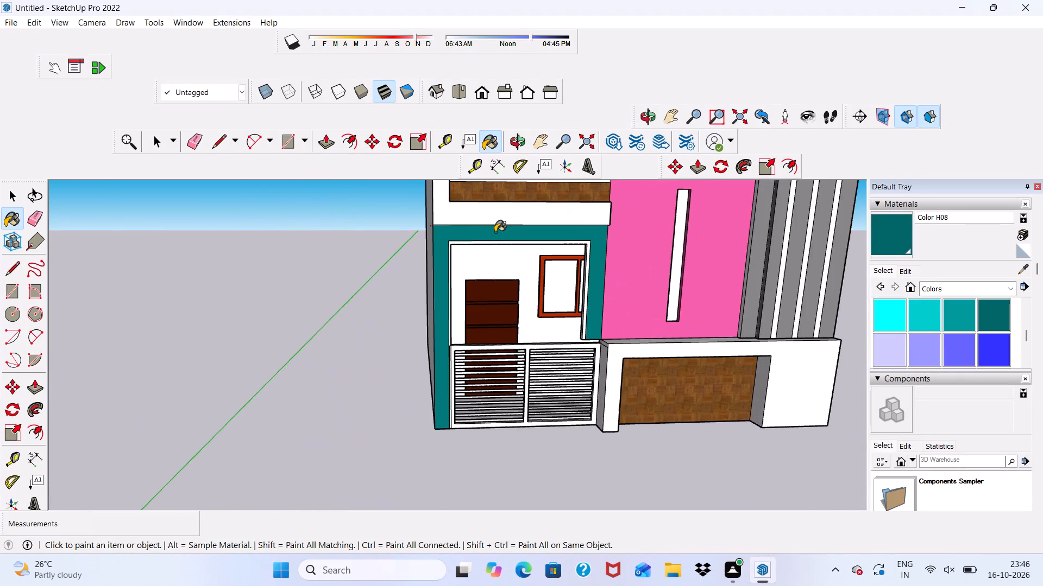
pyautogui.scroll(-1, 504, 259)
pyautogui.scroll(3, 627, 247)
pyautogui.scroll(-10, 557, 266)
pyautogui.moveTo(564, 277); pyautogui.dragTo(528, 242, button='middle')
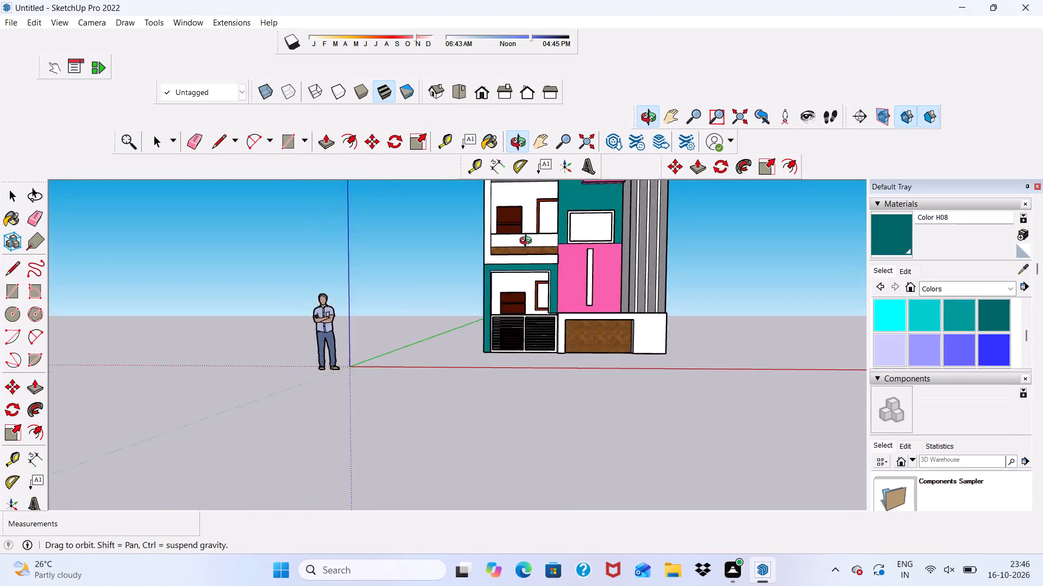
pyautogui.moveTo(528, 242); pyautogui.dragTo(507, 242, button='middle')
pyautogui.scroll(14, 519, 242)
pyautogui.moveTo(477, 291); pyautogui.dragTo(562, 214, button='middle')
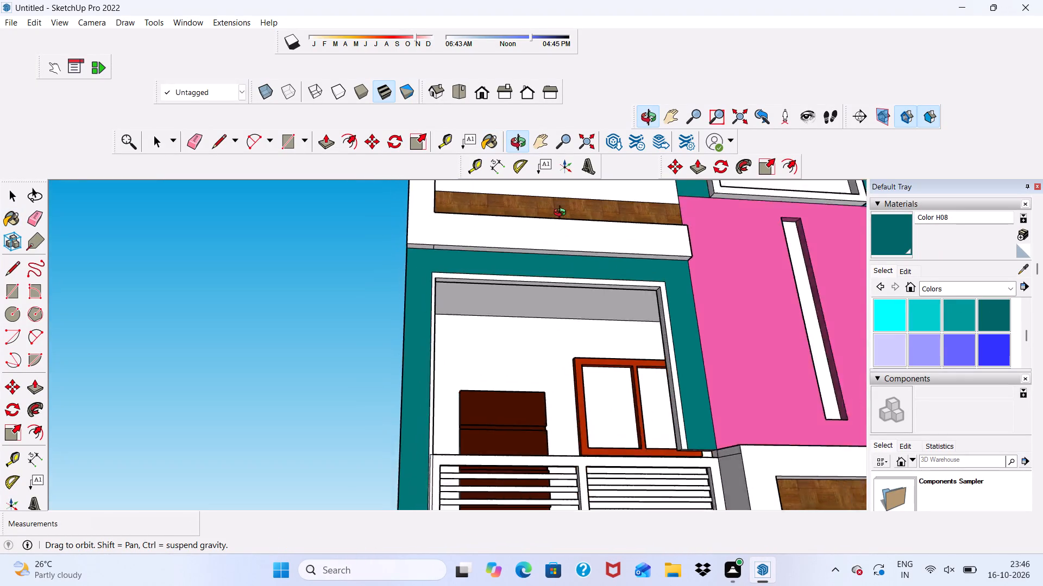
pyautogui.moveTo(562, 214); pyautogui.dragTo(657, 258, button='middle')
pyautogui.scroll(2, 658, 442)
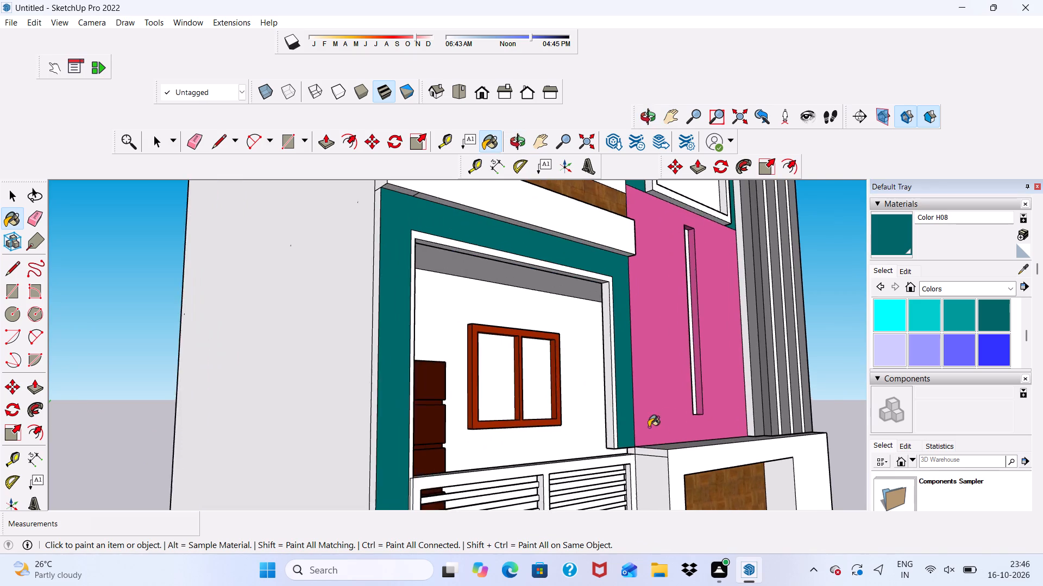
pyautogui.scroll(3, 649, 427)
pyautogui.scroll(-11, 609, 309)
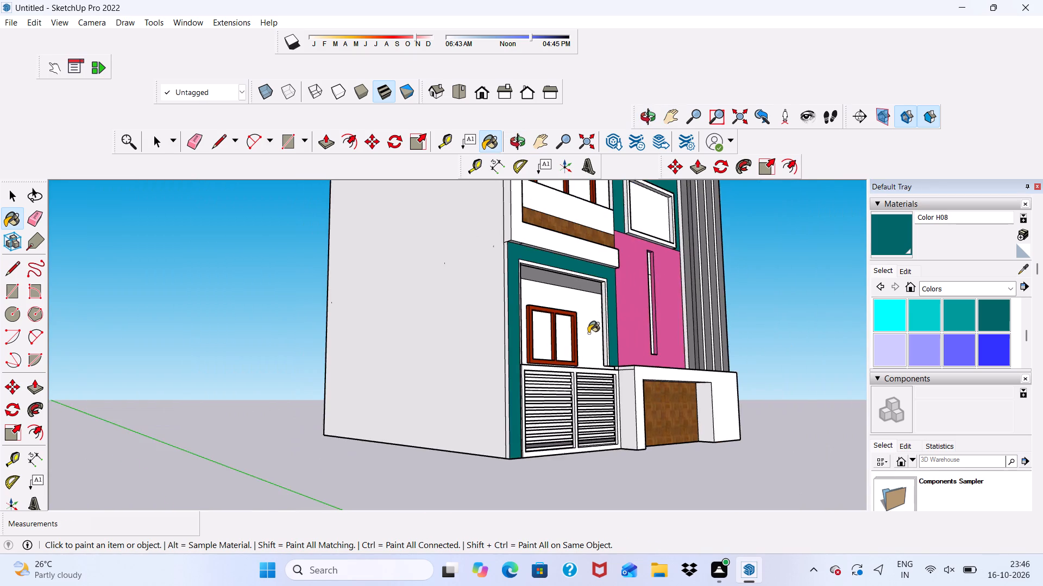
pyautogui.moveTo(588, 333); pyautogui.dragTo(462, 351, button='middle')
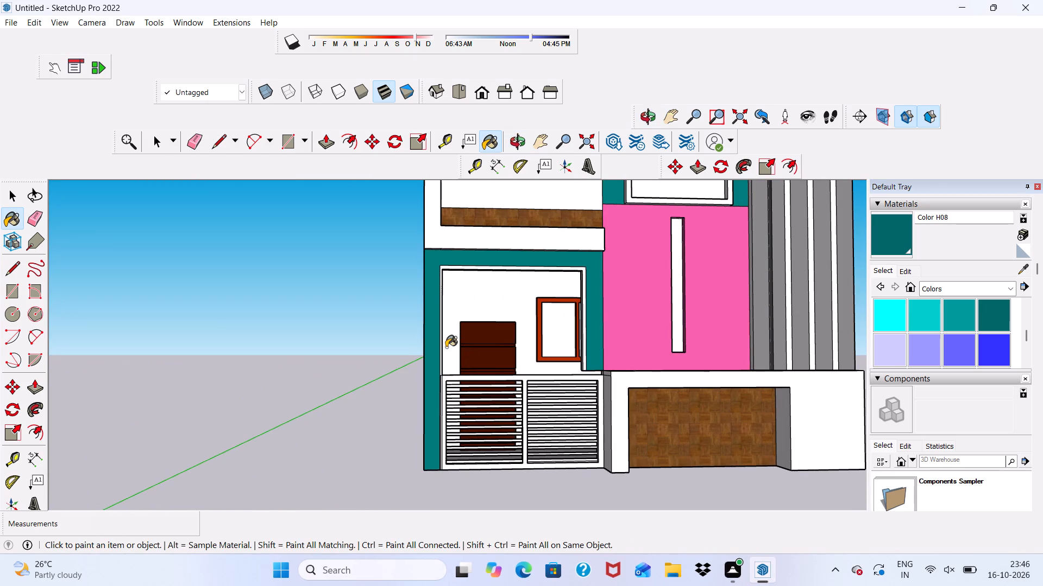
pyautogui.press('space')
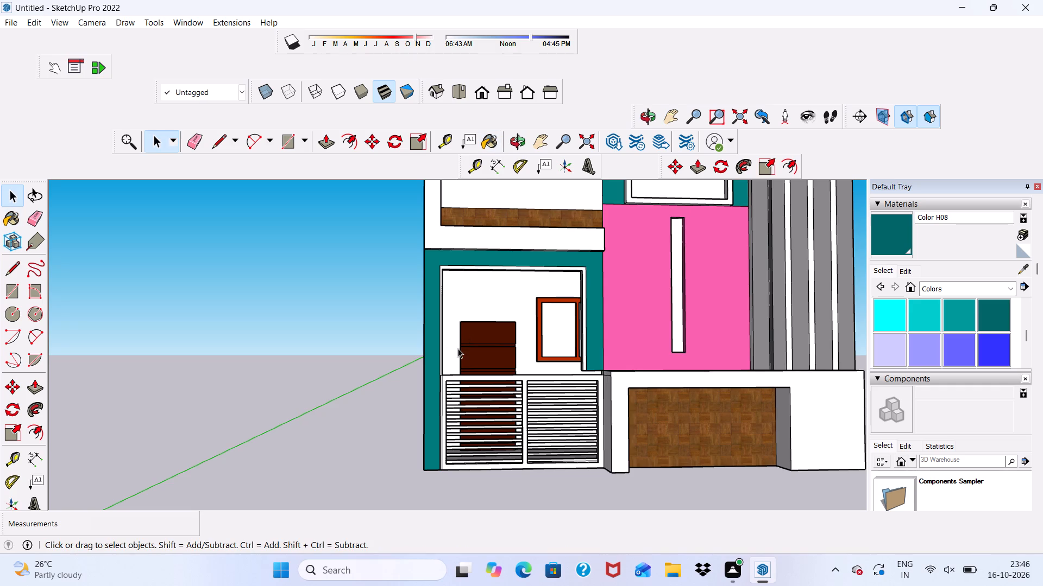
pyautogui.scroll(-6, 456, 346)
pyautogui.moveTo(540, 347); pyautogui.dragTo(498, 377, button='middle')
pyautogui.scroll(-1, 538, 351)
pyautogui.scroll(1, 487, 375)
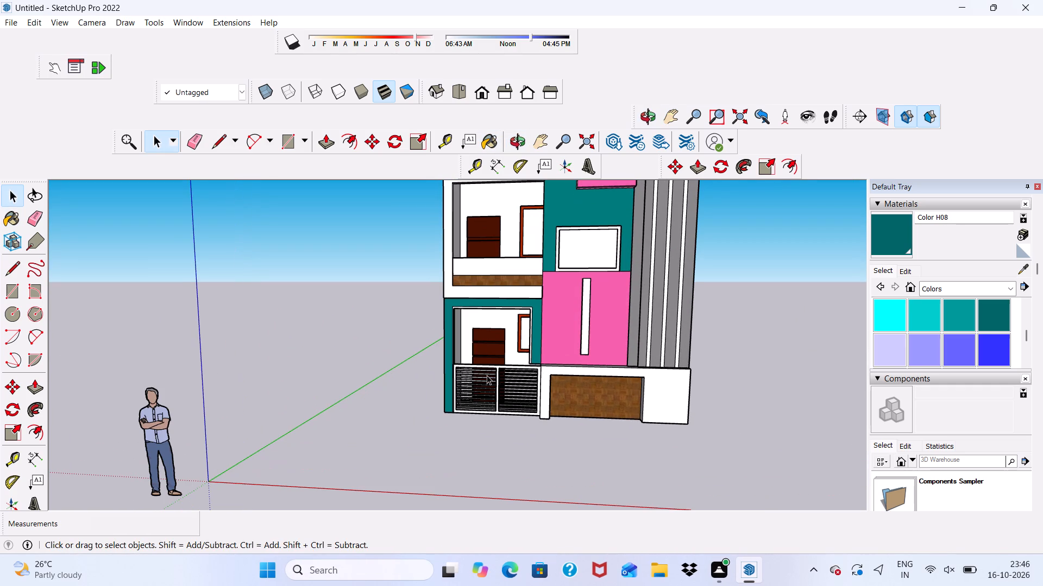
pyautogui.scroll(-5, 470, 362)
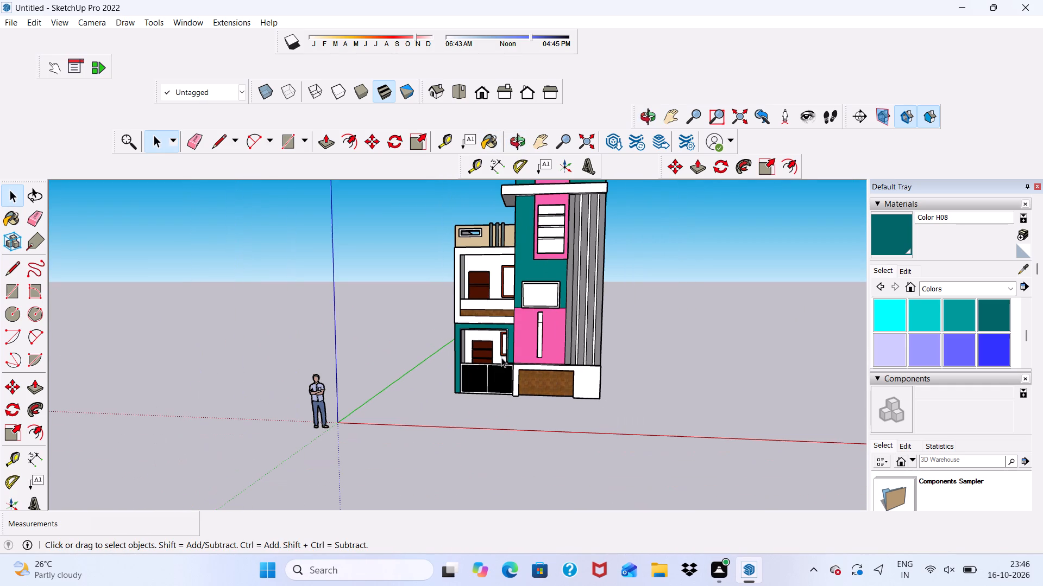
pyautogui.scroll(10, 501, 328)
pyautogui.scroll(-2, 494, 312)
pyautogui.moveTo(476, 323); pyautogui.dragTo(488, 323, button='middle')
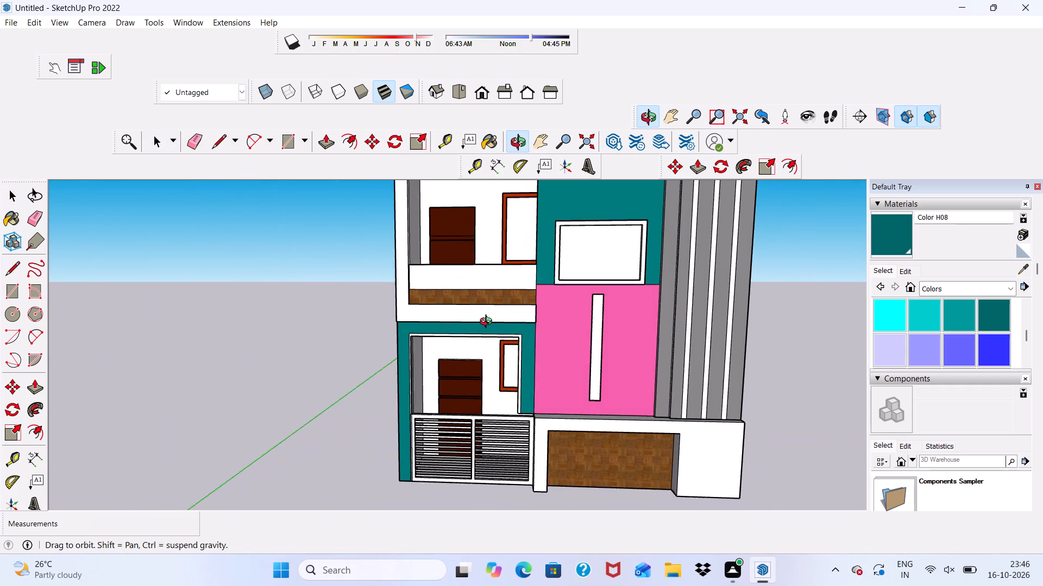
pyautogui.moveTo(488, 323); pyautogui.dragTo(520, 323, button='middle')
# Paint the upper-floor balcony's front railing panel, above the wood band, with Translucent Glass Blue from Glass and Mirrors.
pyautogui.click(1003, 288)
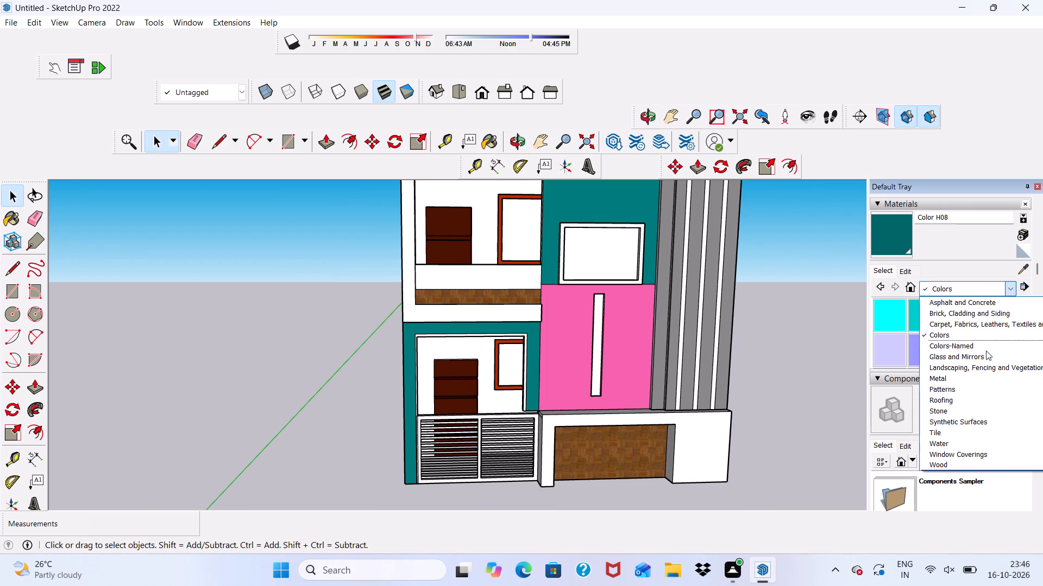
pyautogui.click(976, 356)
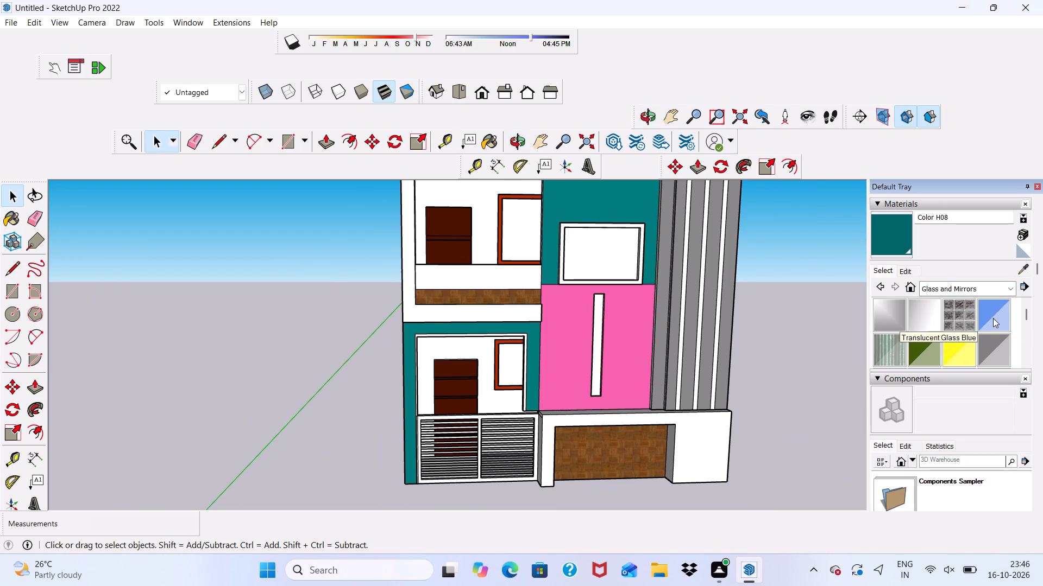
pyautogui.click(993, 318)
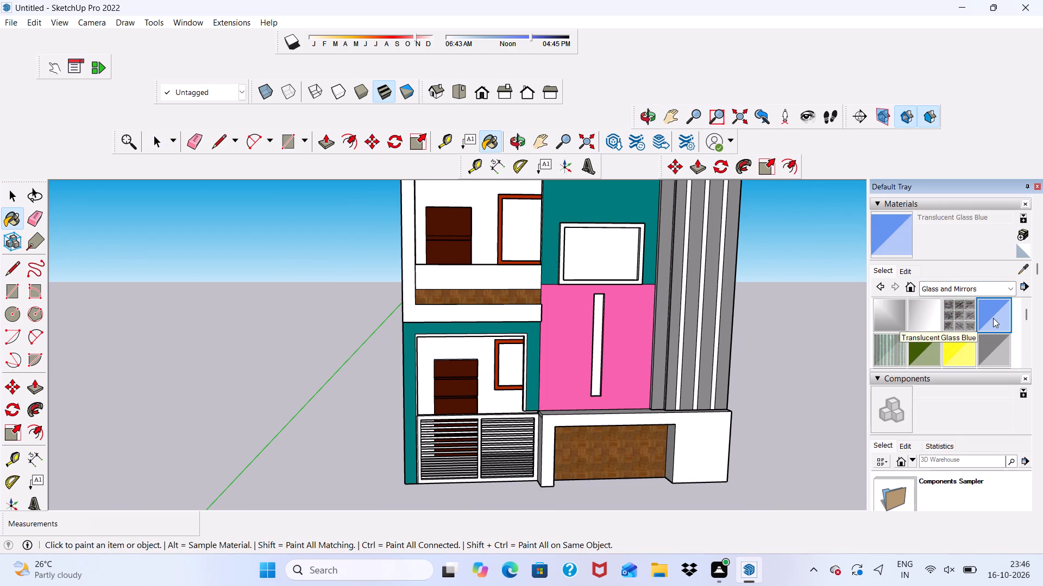
pyautogui.scroll(3, 805, 343)
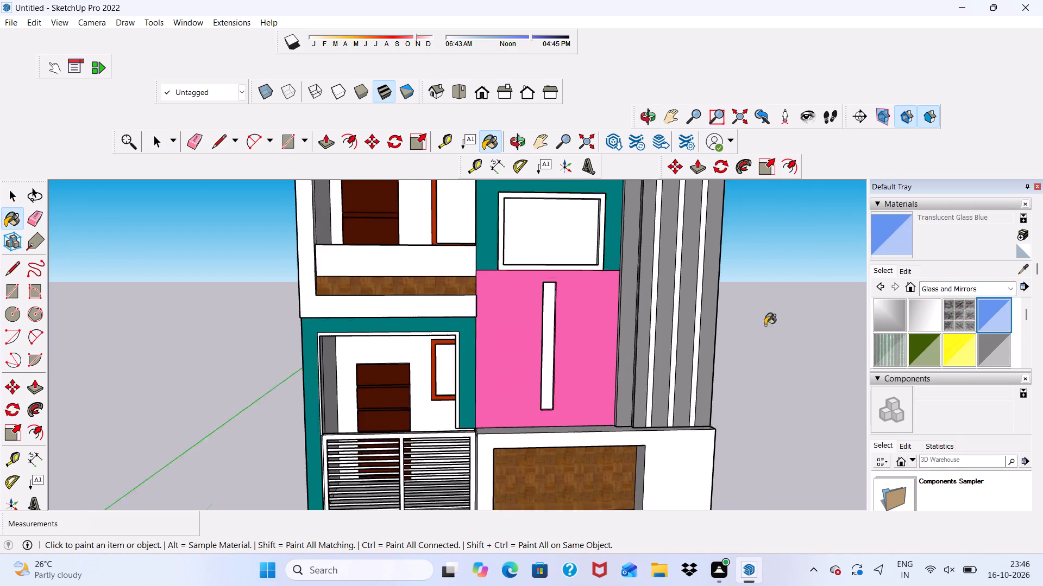
pyautogui.scroll(1, 765, 325)
pyautogui.scroll(3, 328, 307)
pyautogui.click(338, 244)
# Examine the balcony's glass railing and the overall front facade from near and far.
pyautogui.scroll(-5, 338, 244)
pyautogui.scroll(1, 330, 285)
pyautogui.moveTo(330, 285); pyautogui.dragTo(267, 286, button='middle')
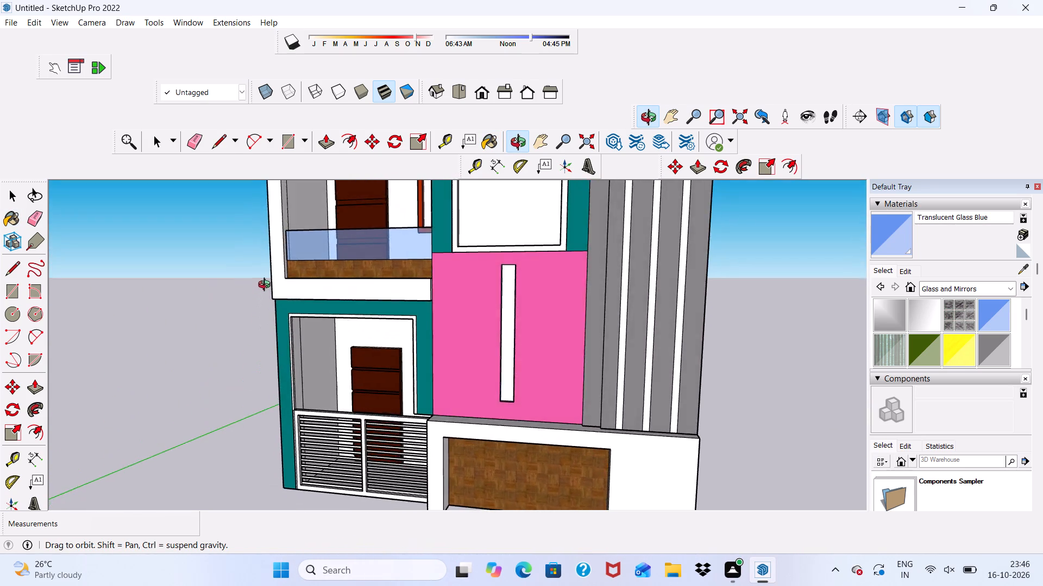
pyautogui.moveTo(267, 286); pyautogui.dragTo(277, 282, button='middle')
pyautogui.scroll(-5, 337, 248)
pyautogui.moveTo(359, 333); pyautogui.dragTo(366, 321, button='middle')
pyautogui.scroll(1, 367, 281)
pyautogui.scroll(-2, 367, 279)
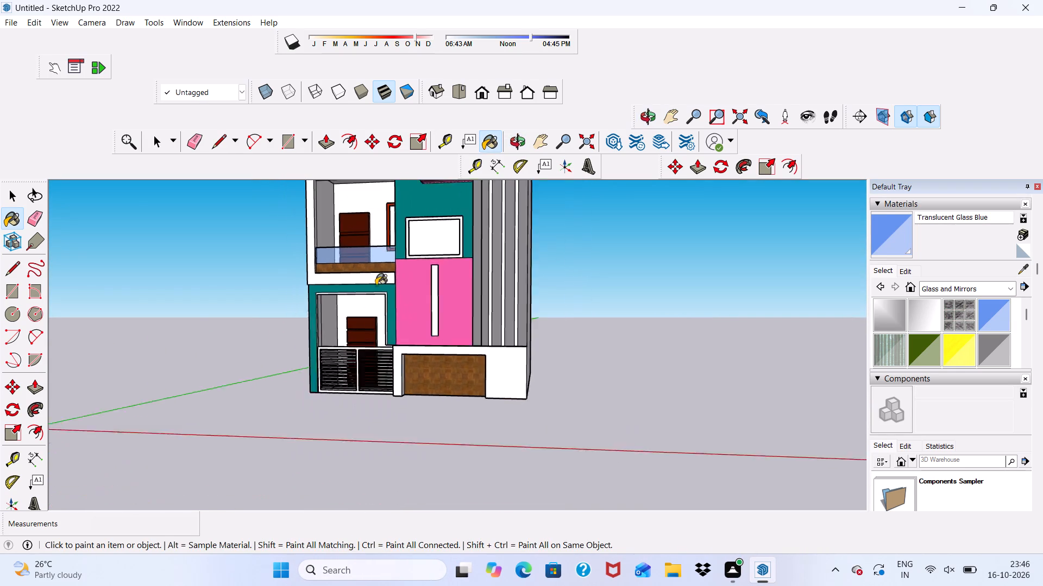
pyautogui.scroll(-9, 376, 285)
pyautogui.scroll(3, 397, 265)
pyautogui.press('space')
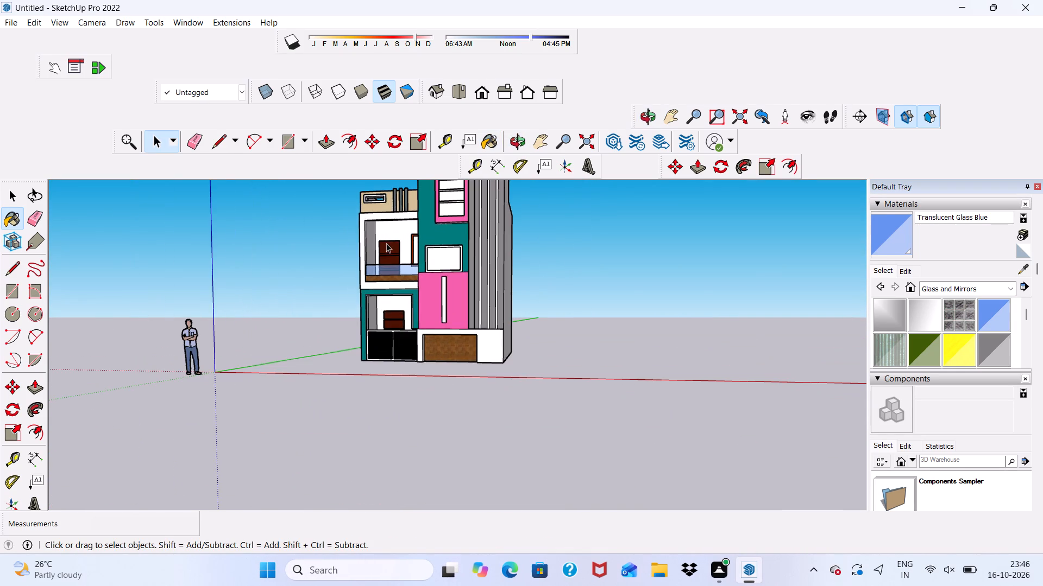
pyautogui.scroll(4, 386, 243)
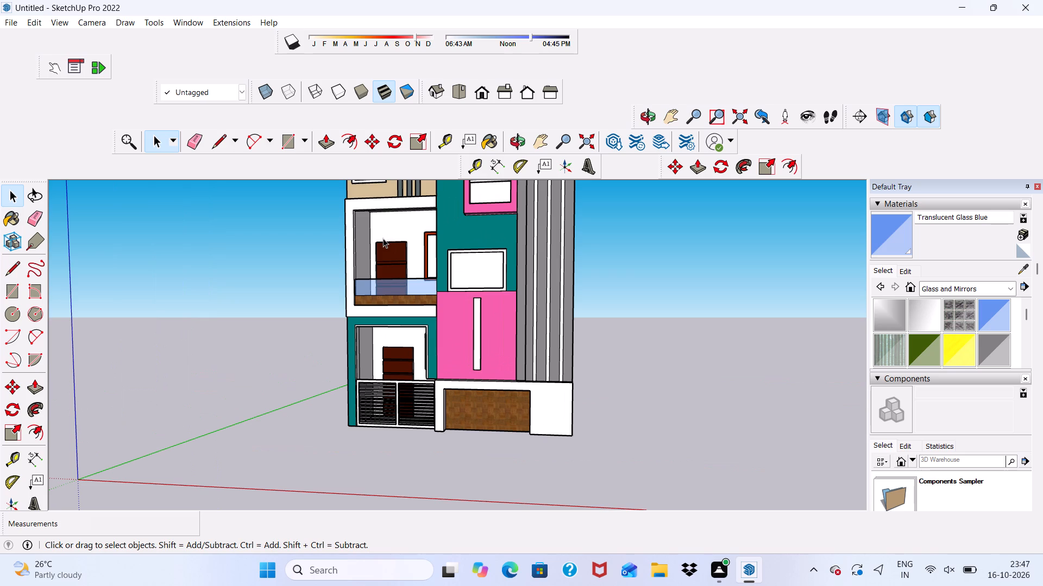
pyautogui.scroll(2, 443, 218)
pyautogui.scroll(-9, 449, 194)
pyautogui.moveTo(436, 218); pyautogui.dragTo(507, 229, button='middle')
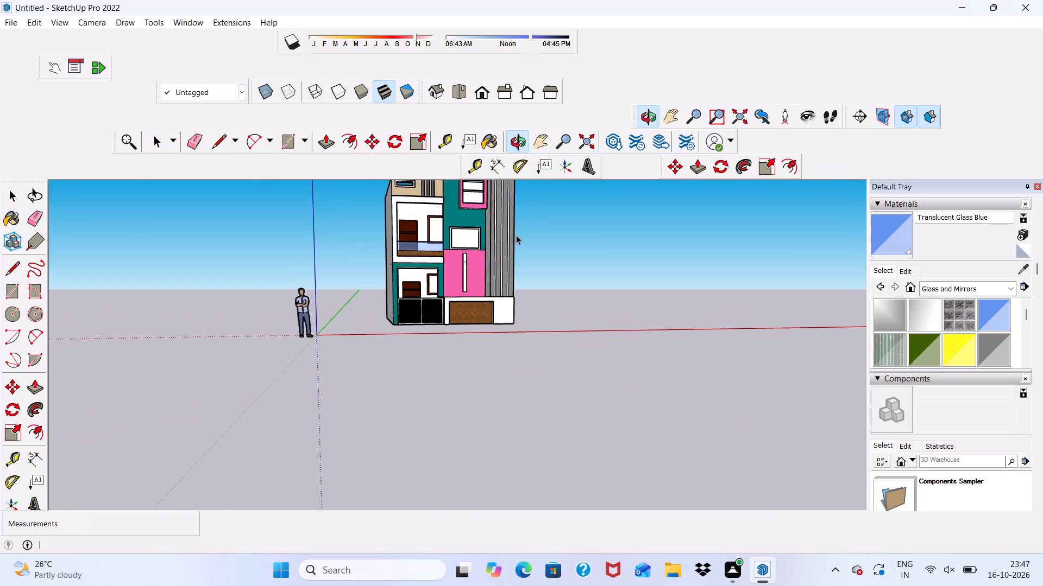
pyautogui.scroll(2, 908, 356)
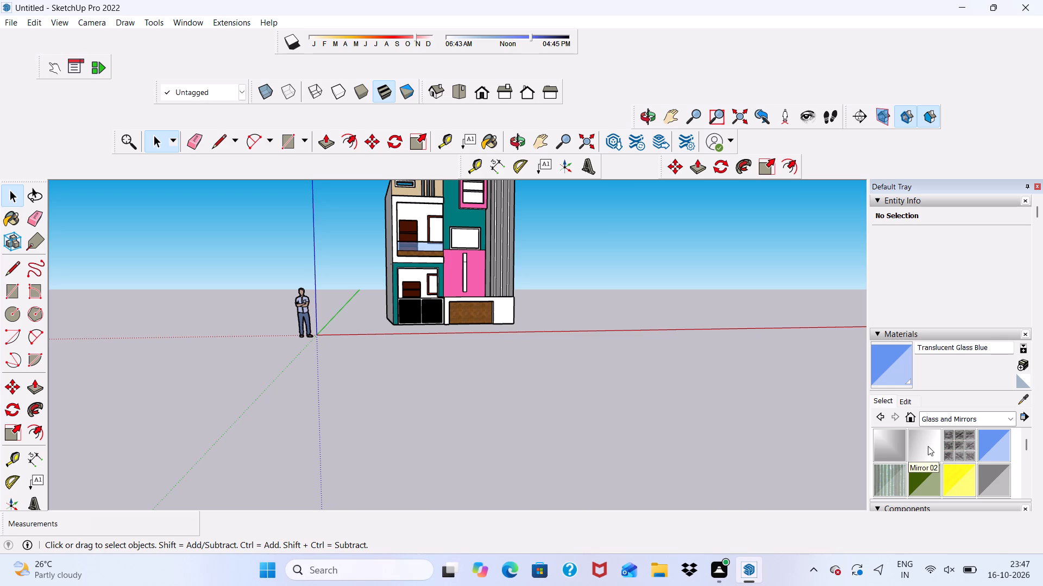
# Paint both panes of the ground-floor window beside the door with Translucent Glass Gray from Glass and Mirrors.
pyautogui.click(987, 475)
pyautogui.scroll(2, 420, 329)
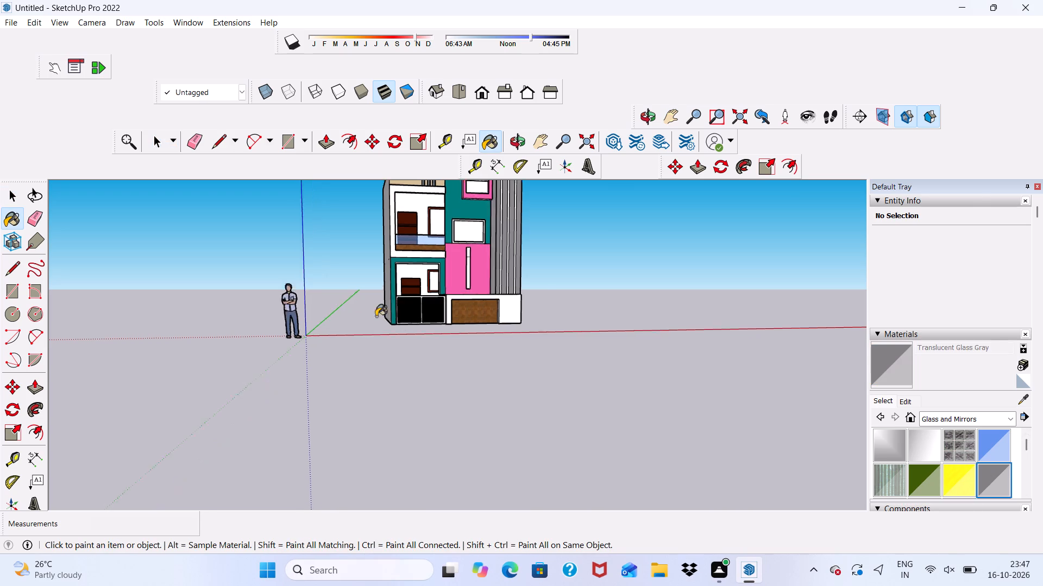
pyautogui.scroll(2, 376, 316)
pyautogui.scroll(-1, 351, 295)
pyautogui.scroll(13, 460, 288)
pyautogui.click(432, 282)
pyautogui.moveTo(435, 280); pyautogui.dragTo(441, 273, button='middle')
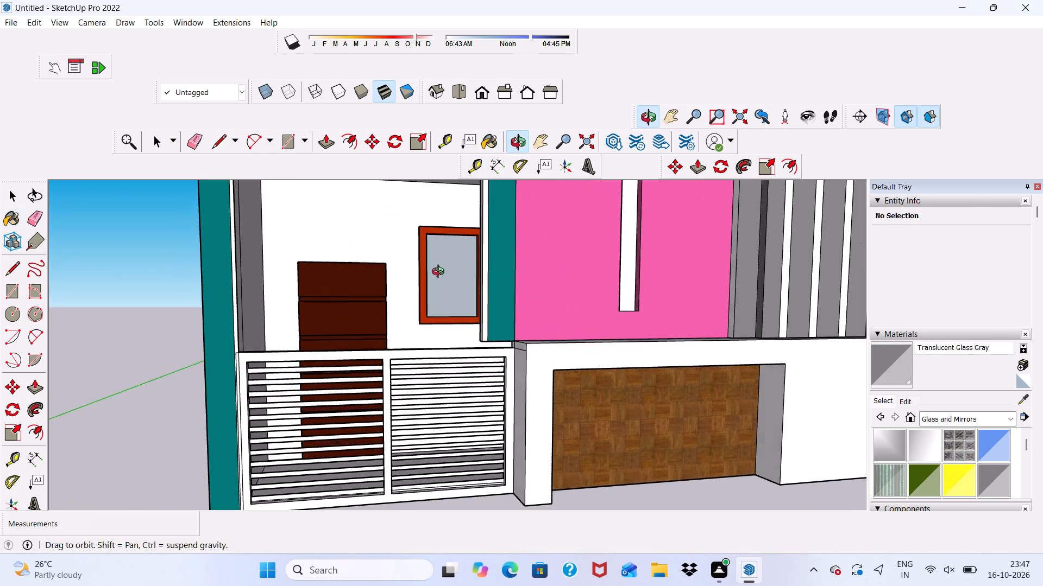
pyautogui.moveTo(441, 273); pyautogui.dragTo(515, 267, button='middle')
pyautogui.scroll(3, 462, 284)
pyautogui.click(480, 276)
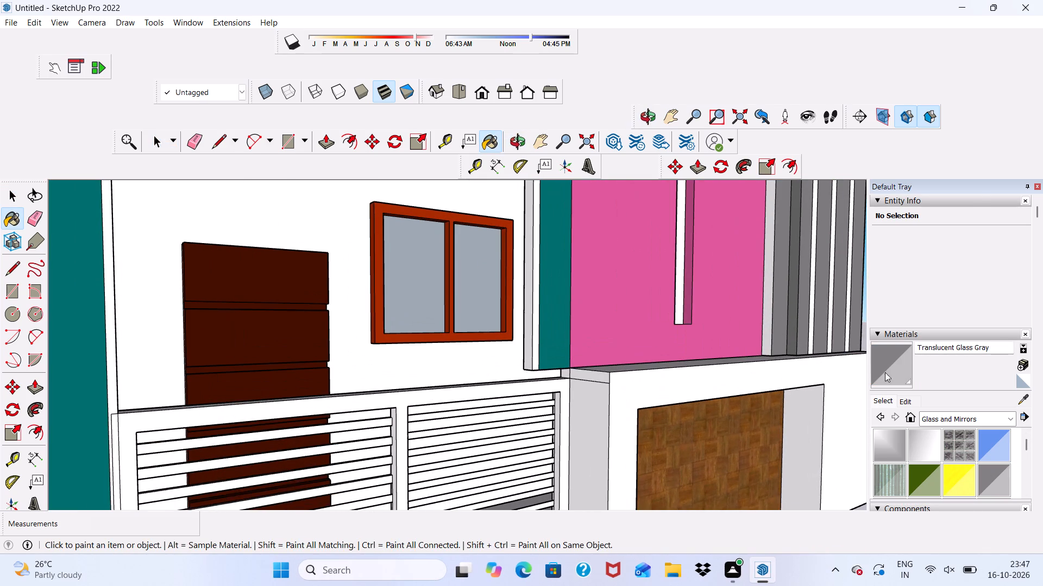
# Edit the Translucent Glass Gray material's colour to a light golden tan using the Color Wheel picker.
pyautogui.click(907, 403)
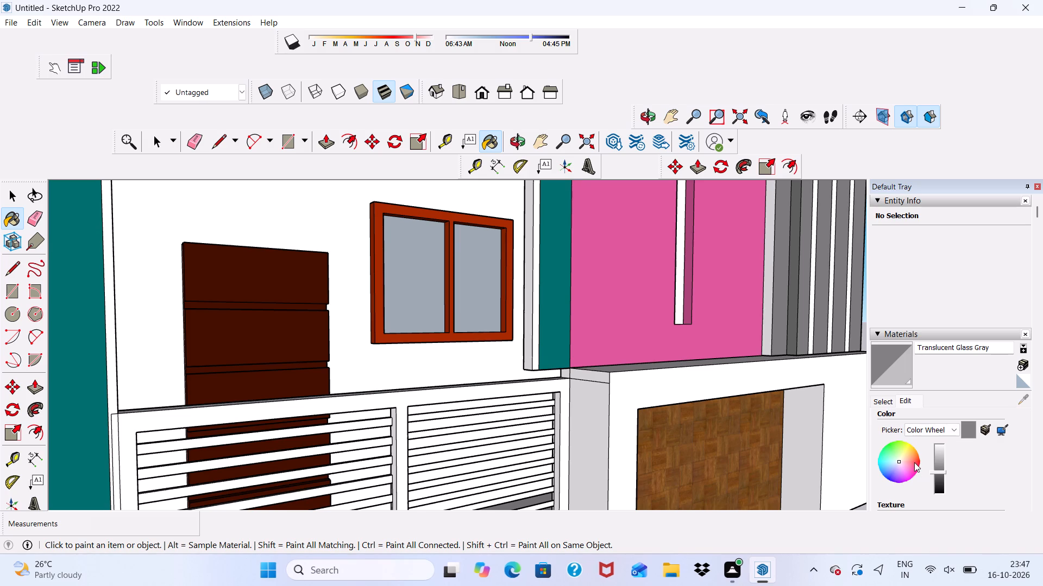
pyautogui.click(914, 462)
pyautogui.moveTo(914, 462); pyautogui.dragTo(912, 455)
pyautogui.click(912, 455)
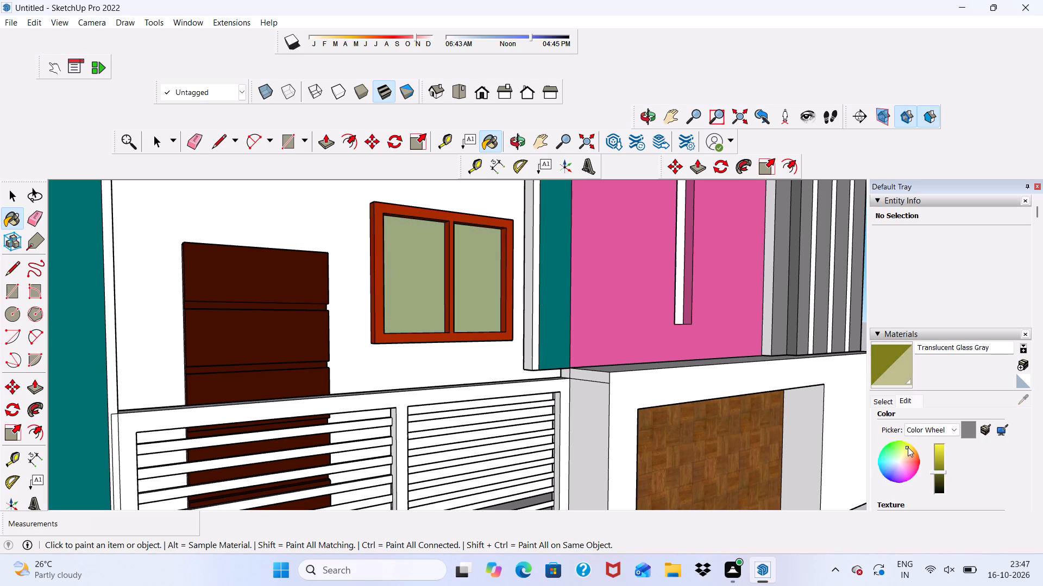
pyautogui.scroll(3, 909, 453)
pyautogui.scroll(-2, 909, 453)
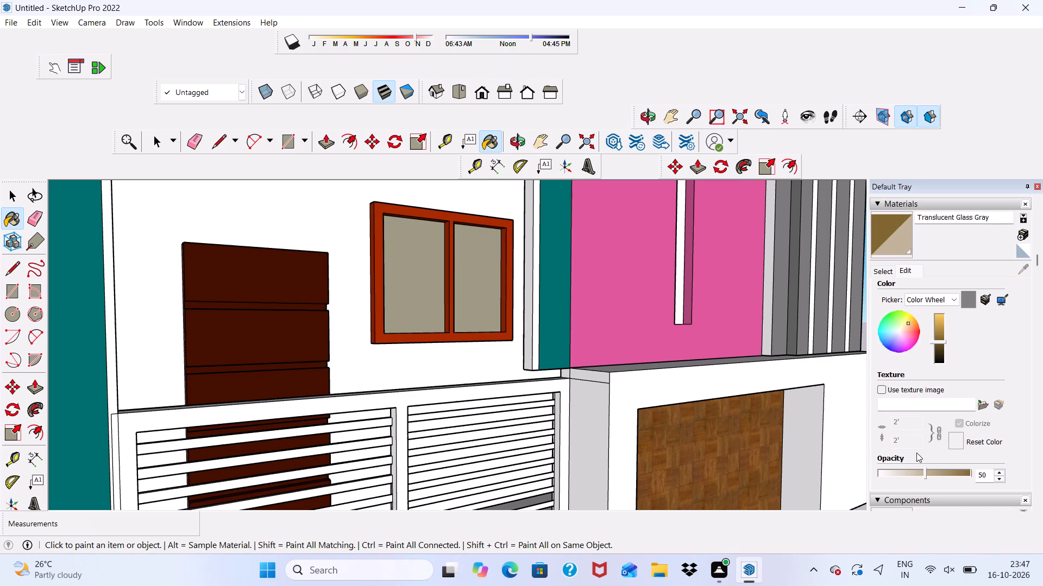
pyautogui.scroll(1, 891, 322)
pyautogui.scroll(-4, 736, 323)
pyautogui.scroll(1, 524, 335)
pyautogui.scroll(-1, 521, 301)
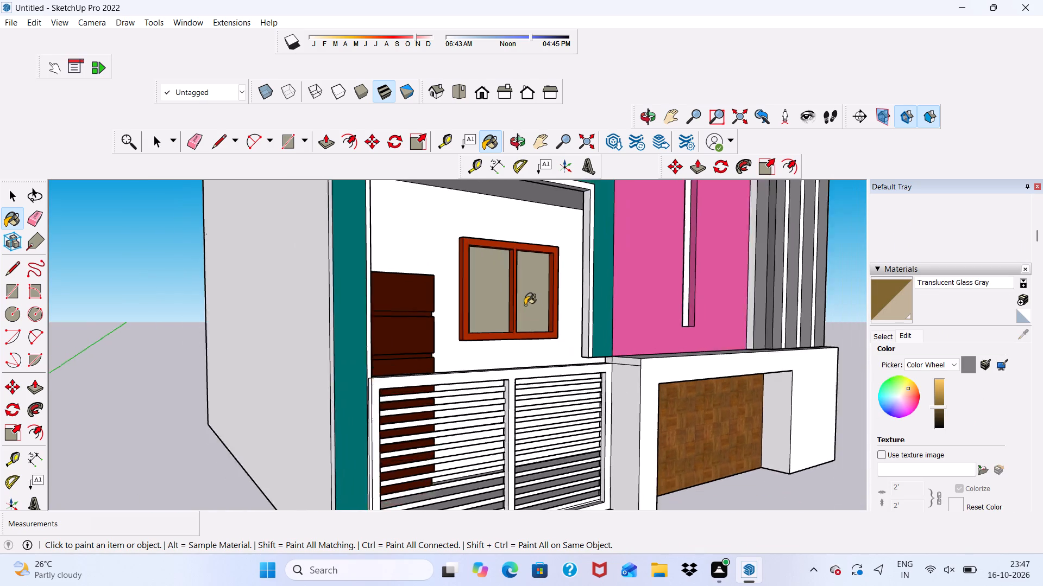
pyautogui.scroll(-2, 525, 305)
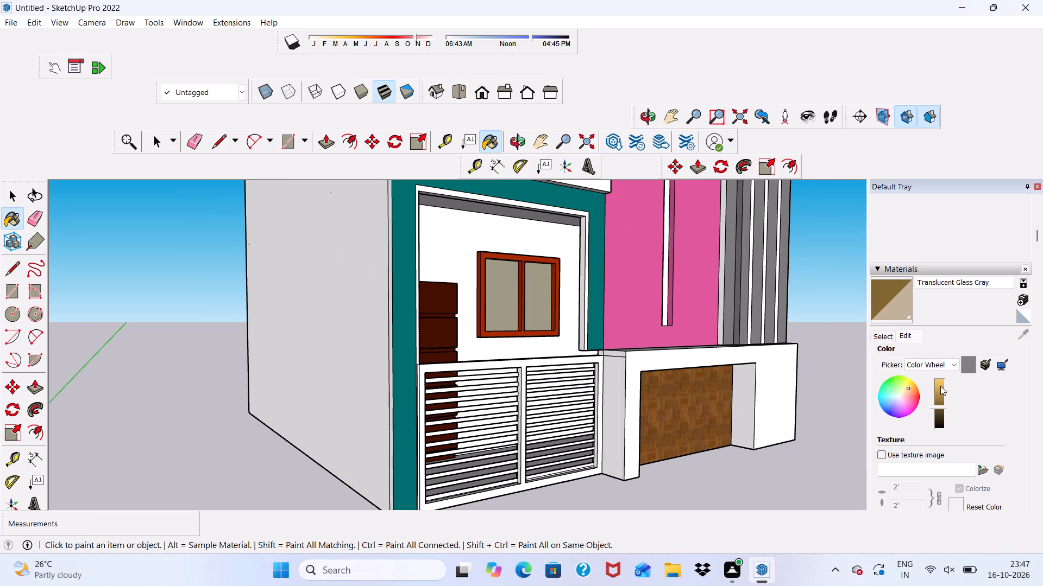
pyautogui.moveTo(940, 386); pyautogui.dragTo(943, 391)
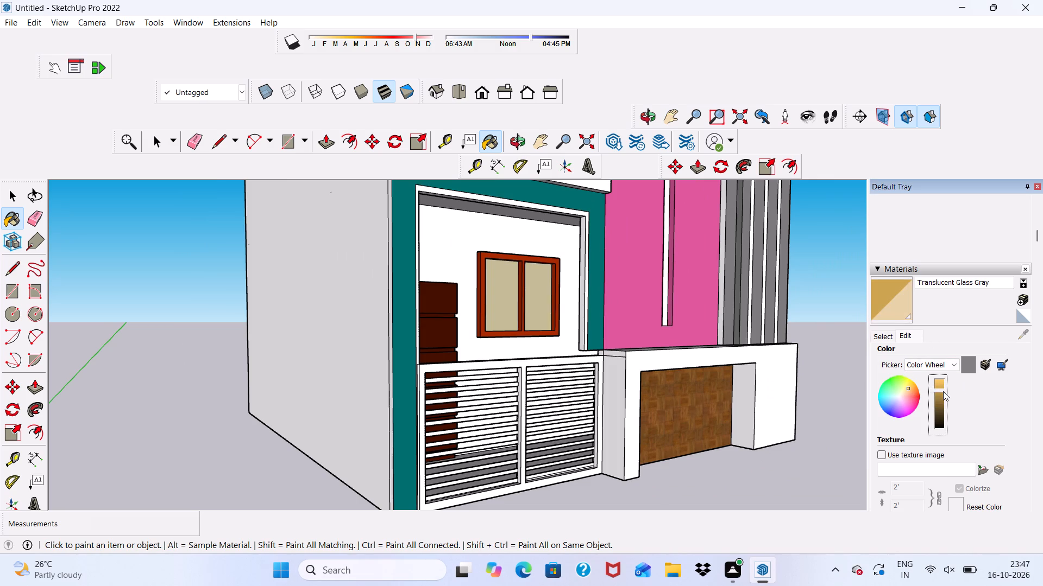
pyautogui.moveTo(943, 391); pyautogui.dragTo(944, 392)
pyautogui.click(944, 392)
# Paint the panes of the upper-floor balcony window with the tan-tinted Translucent Glass Gray.
pyautogui.scroll(3, 699, 322)
pyautogui.scroll(-6, 521, 385)
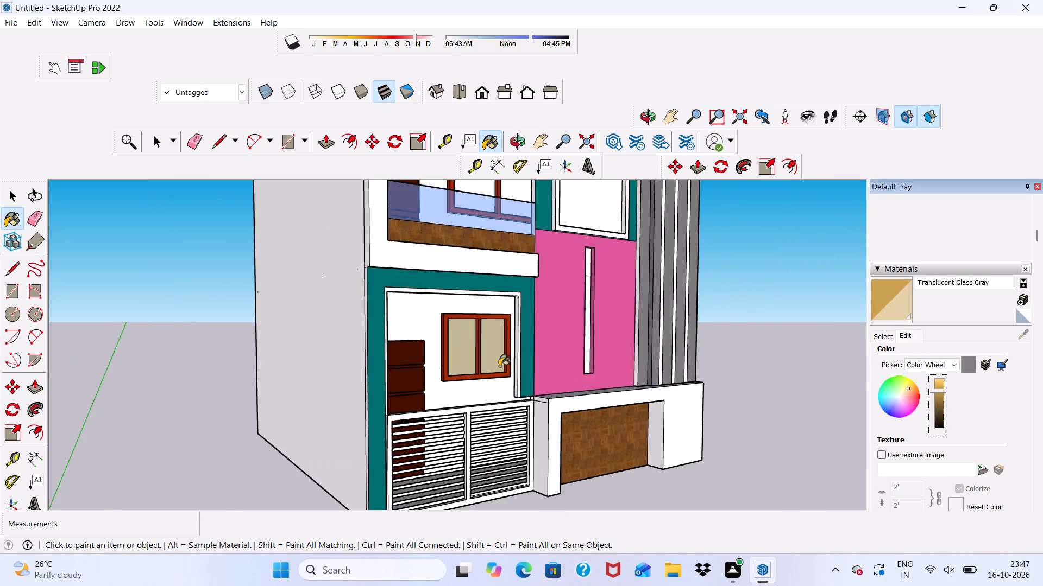
pyautogui.scroll(-4, 499, 366)
pyautogui.scroll(4, 444, 327)
pyautogui.click(492, 221)
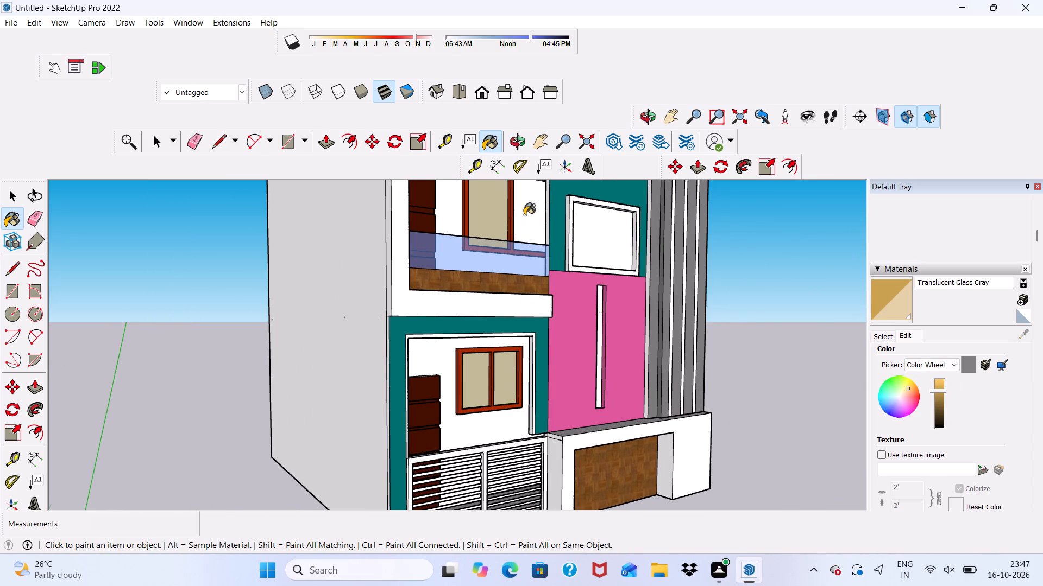
pyautogui.scroll(2, 524, 215)
pyautogui.click(524, 215)
# Paint the four panes of the tall pink-framed window on the tower with Translucent Glass Blue.
pyautogui.scroll(-4, 516, 233)
pyautogui.moveTo(516, 240); pyautogui.dragTo(348, 303, button='middle')
pyautogui.scroll(1, 430, 264)
pyautogui.scroll(-2, 469, 231)
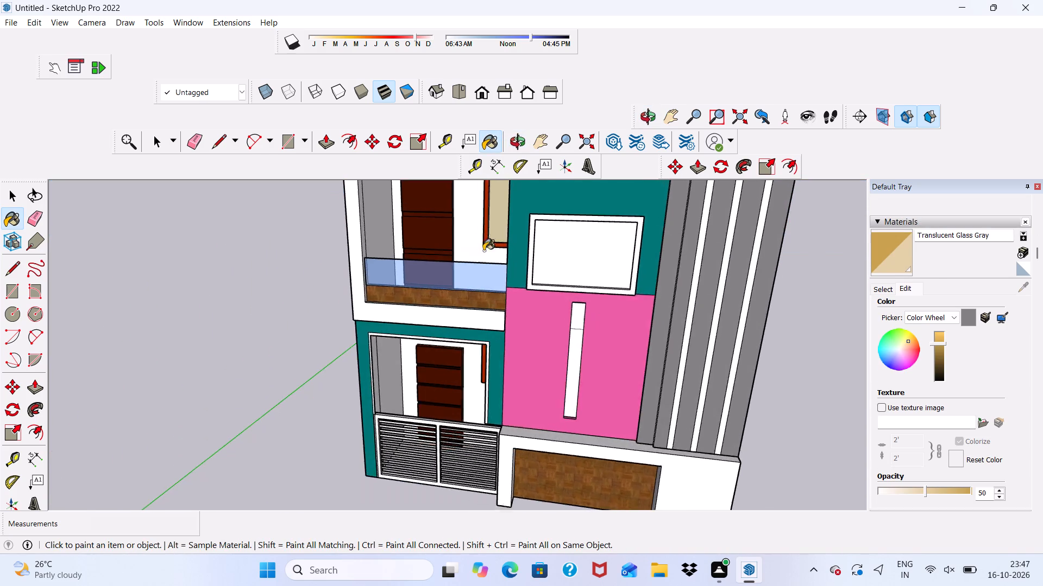
pyautogui.scroll(-7, 483, 251)
pyautogui.moveTo(535, 273); pyautogui.dragTo(589, 247, button='middle')
pyautogui.scroll(-5, 548, 284)
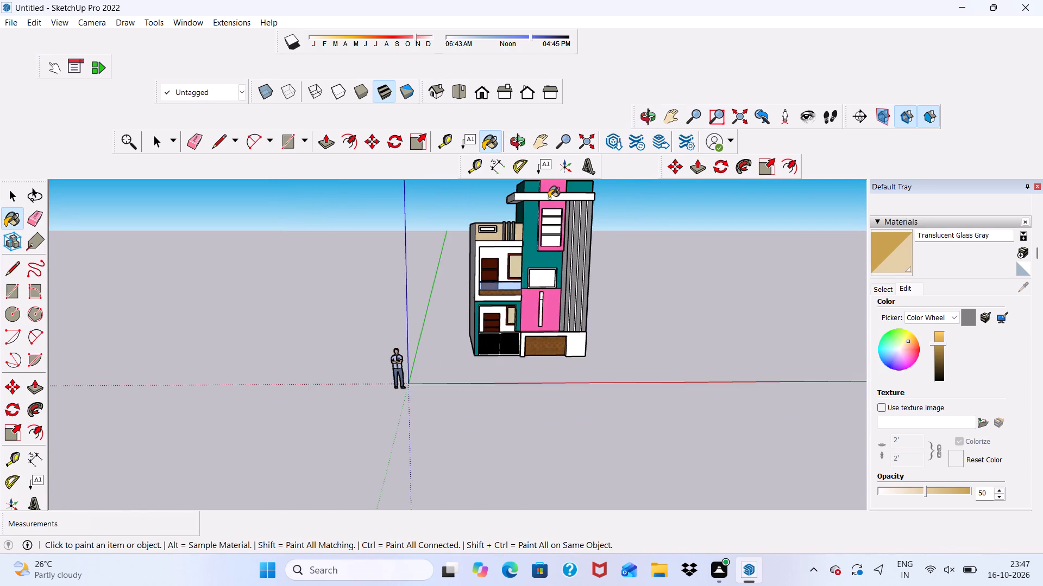
pyautogui.scroll(6, 548, 197)
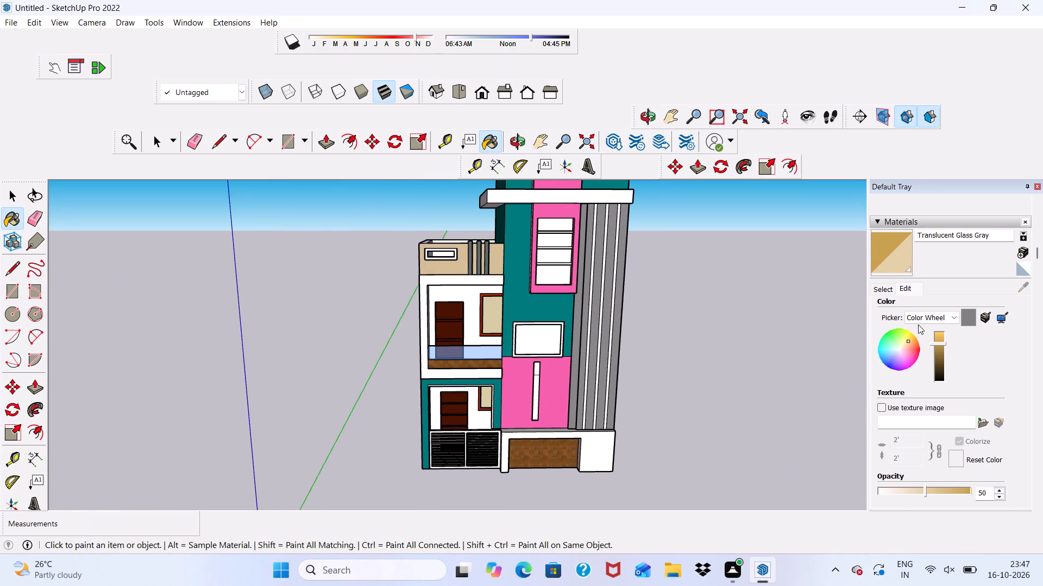
pyautogui.click(882, 289)
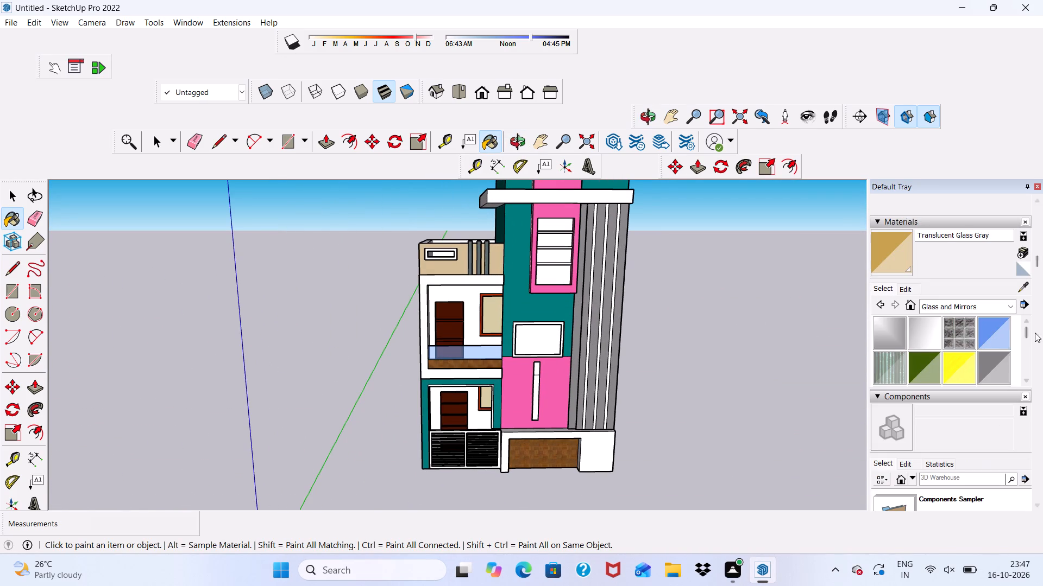
pyautogui.click(992, 340)
pyautogui.scroll(7, 404, 205)
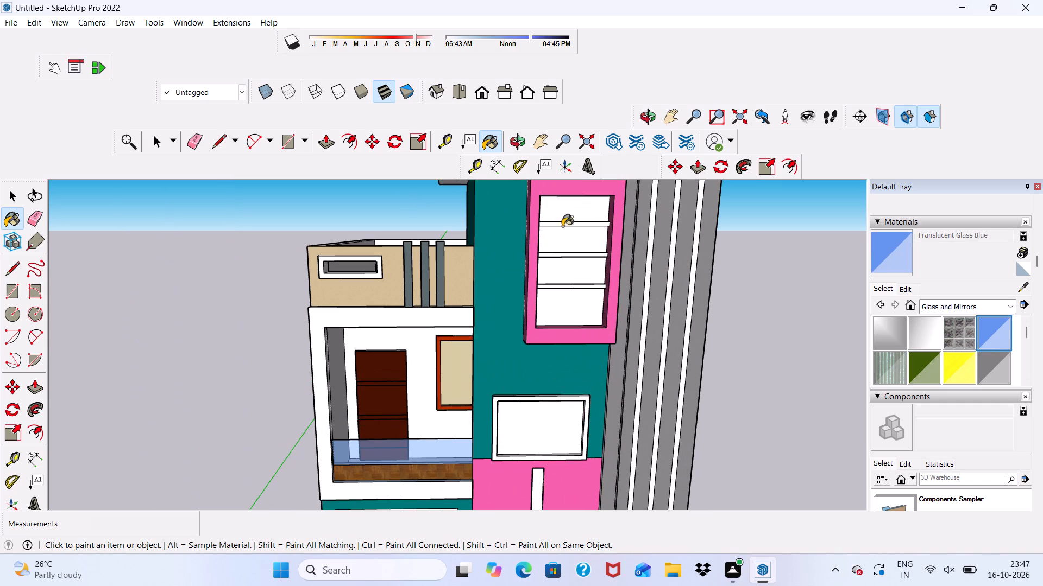
pyautogui.click(566, 211)
pyautogui.scroll(2, 568, 238)
pyautogui.click(568, 246)
pyautogui.scroll(1, 568, 261)
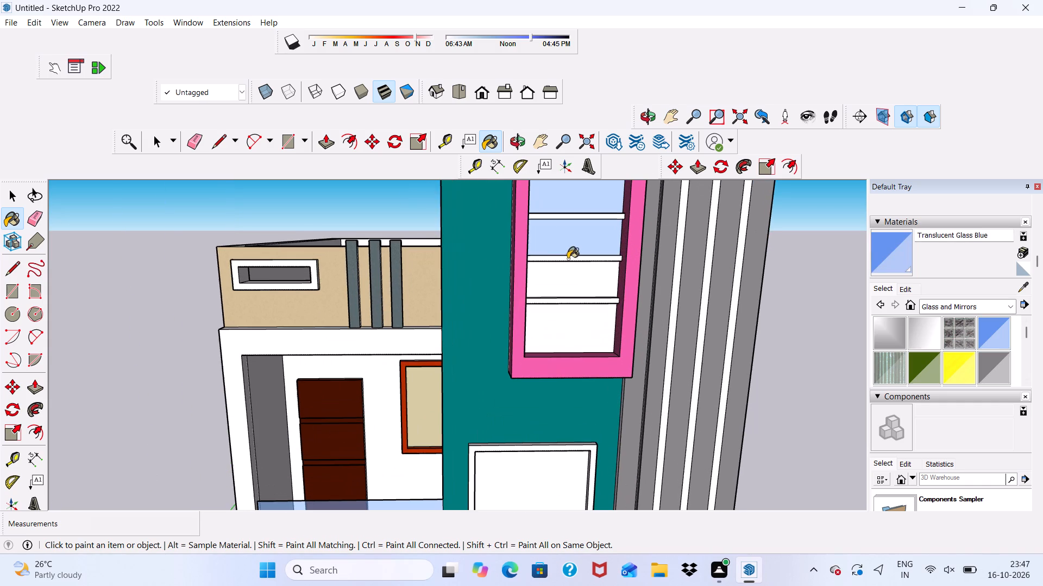
pyautogui.doubleClick(567, 247)
pyautogui.click(560, 291)
pyautogui.click(560, 320)
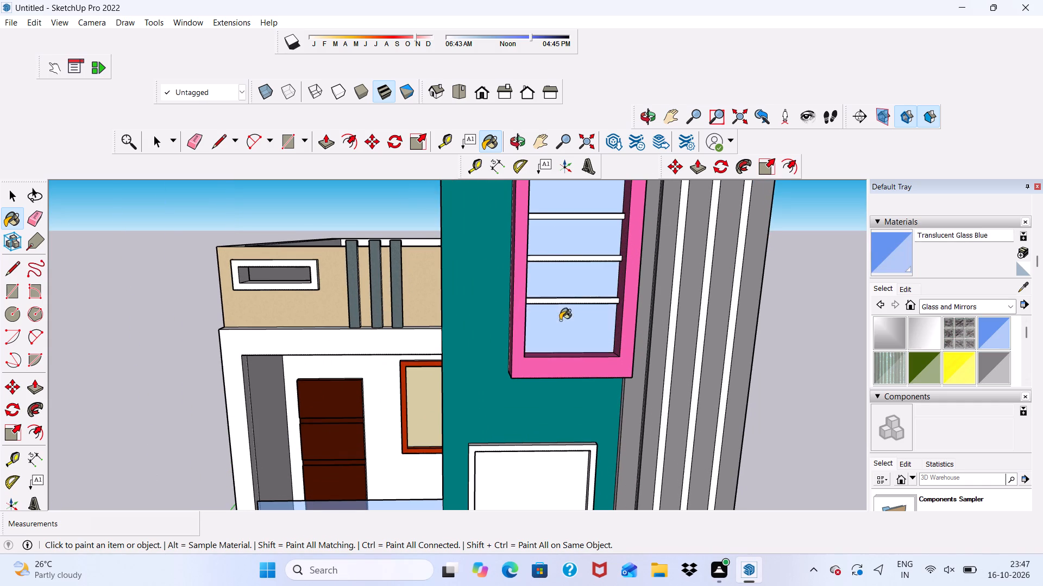
# Examine the glazed front facade as a whole, then the ground-floor gate and wood-panelled area up close.
pyautogui.scroll(-5, 557, 316)
pyautogui.moveTo(568, 320); pyautogui.dragTo(567, 285, button='middle')
pyautogui.scroll(-4, 563, 286)
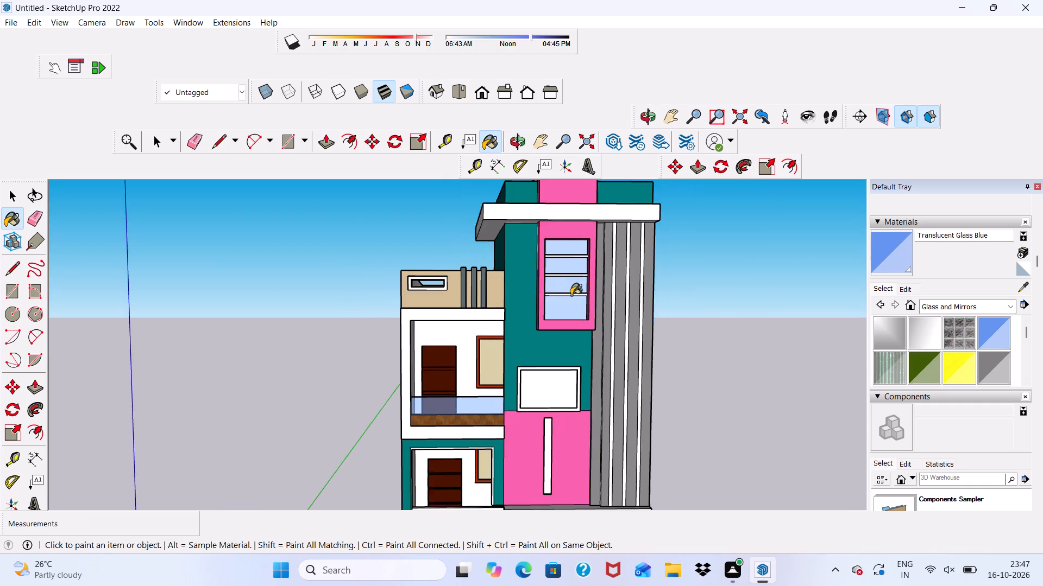
pyautogui.scroll(5, 575, 253)
pyautogui.scroll(-12, 562, 215)
pyautogui.moveTo(568, 294); pyautogui.dragTo(504, 314, button='middle')
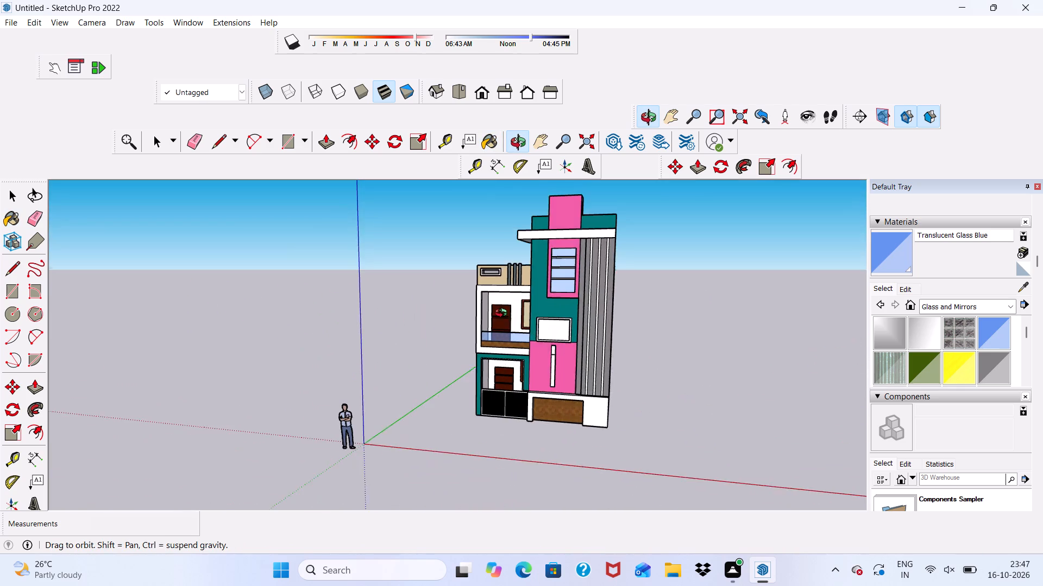
pyautogui.moveTo(504, 314); pyautogui.dragTo(503, 313, button='middle')
pyautogui.scroll(4, 507, 316)
pyautogui.scroll(-3, 500, 311)
pyautogui.moveTo(499, 305); pyautogui.dragTo(561, 349, button='middle')
pyautogui.scroll(-1, 499, 305)
pyautogui.scroll(14, 541, 397)
pyautogui.moveTo(535, 426); pyautogui.dragTo(471, 368, button='middle')
pyautogui.scroll(4, 462, 361)
pyautogui.scroll(-5, 460, 347)
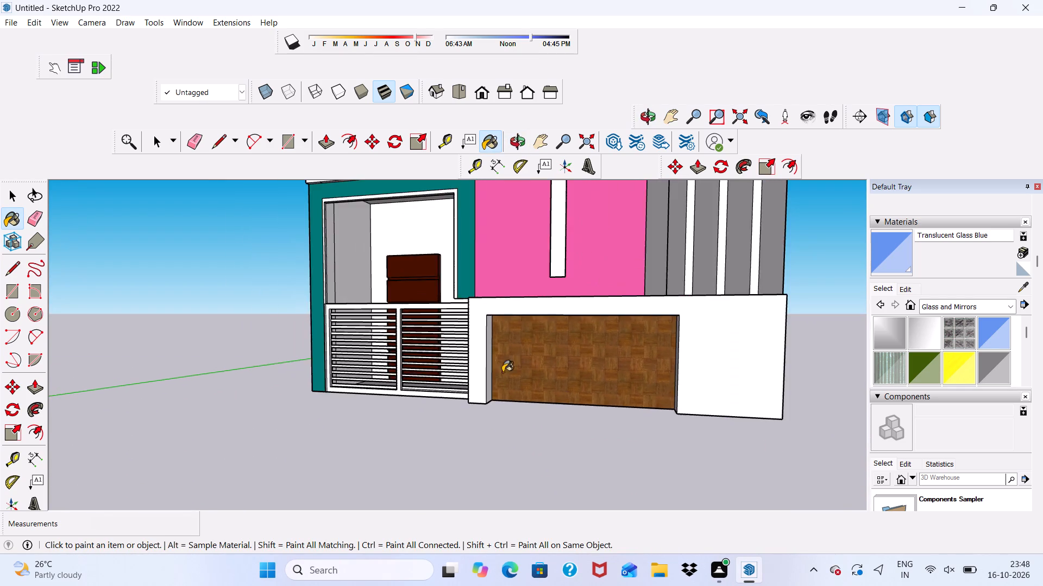
pyautogui.scroll(-6, 502, 372)
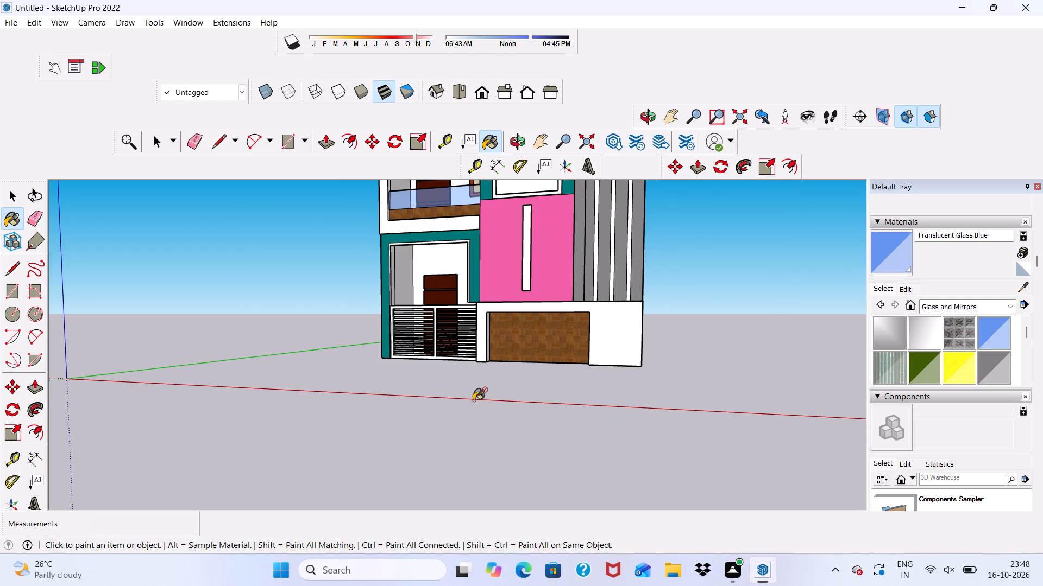
pyautogui.scroll(-1, 475, 400)
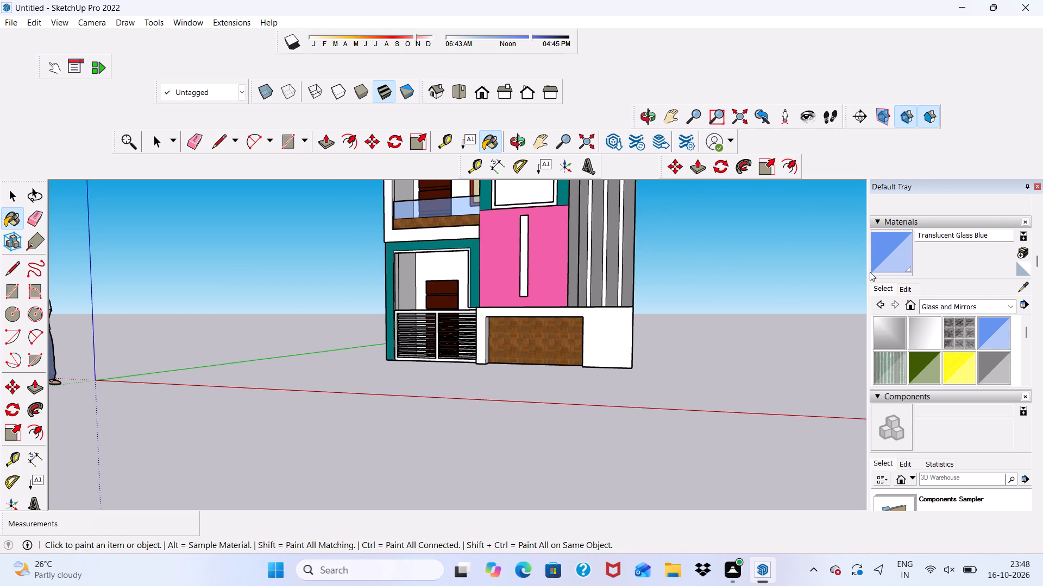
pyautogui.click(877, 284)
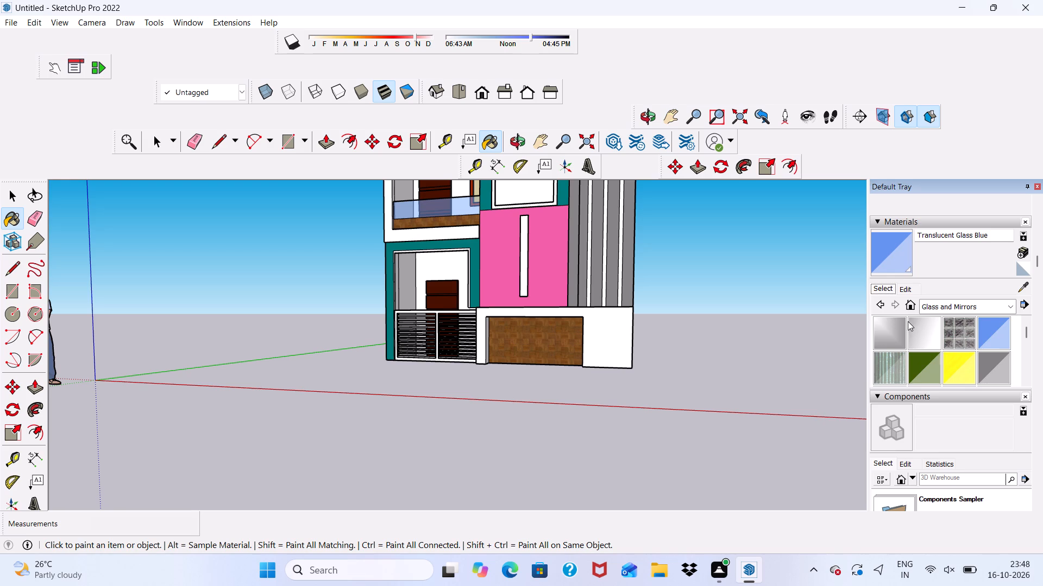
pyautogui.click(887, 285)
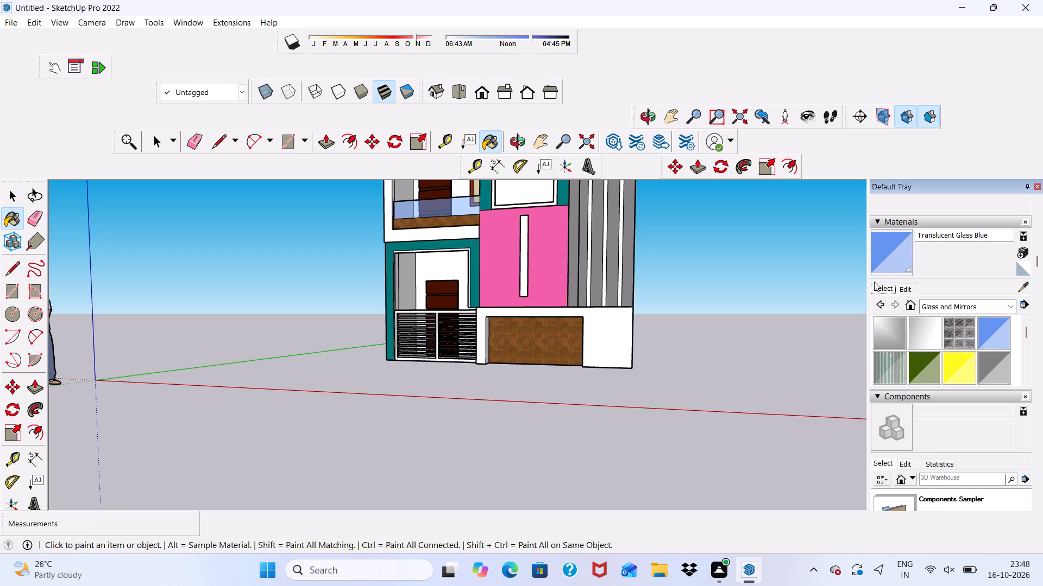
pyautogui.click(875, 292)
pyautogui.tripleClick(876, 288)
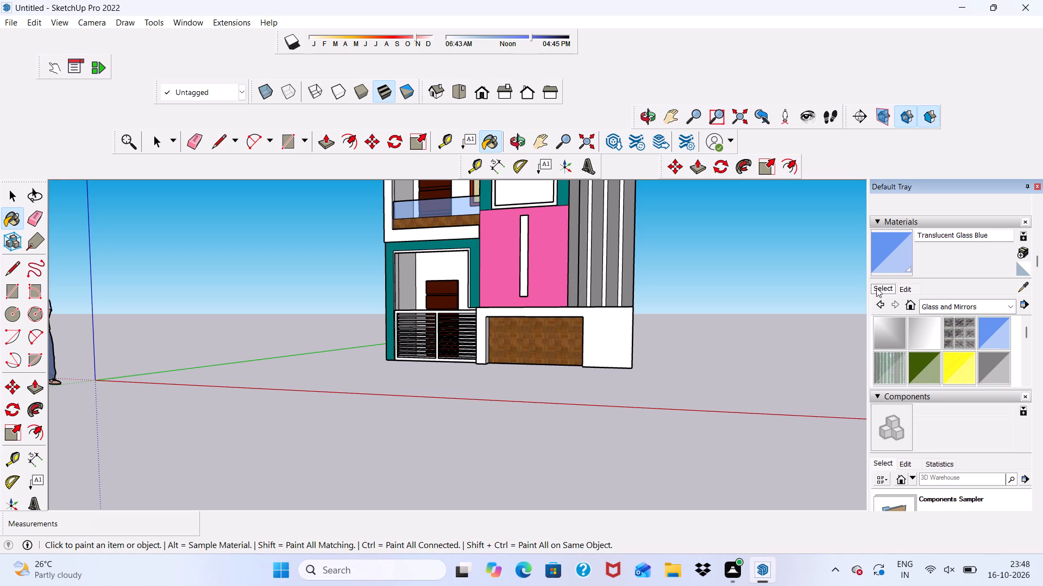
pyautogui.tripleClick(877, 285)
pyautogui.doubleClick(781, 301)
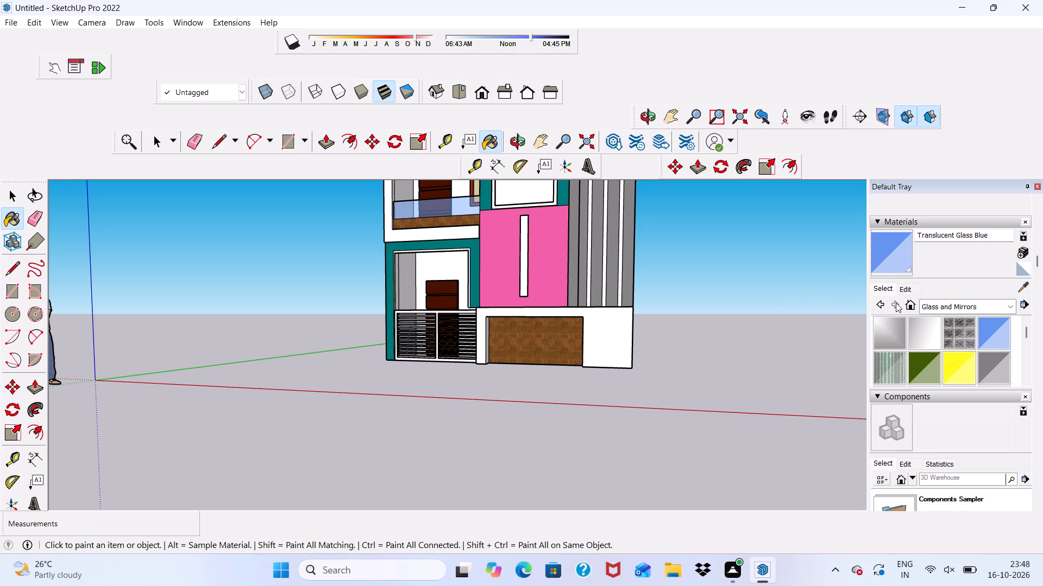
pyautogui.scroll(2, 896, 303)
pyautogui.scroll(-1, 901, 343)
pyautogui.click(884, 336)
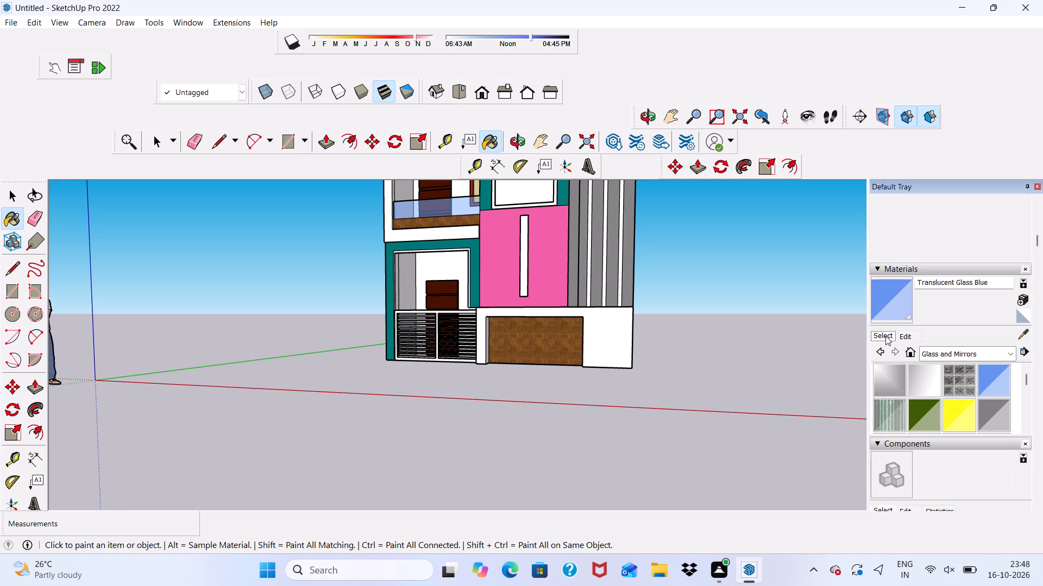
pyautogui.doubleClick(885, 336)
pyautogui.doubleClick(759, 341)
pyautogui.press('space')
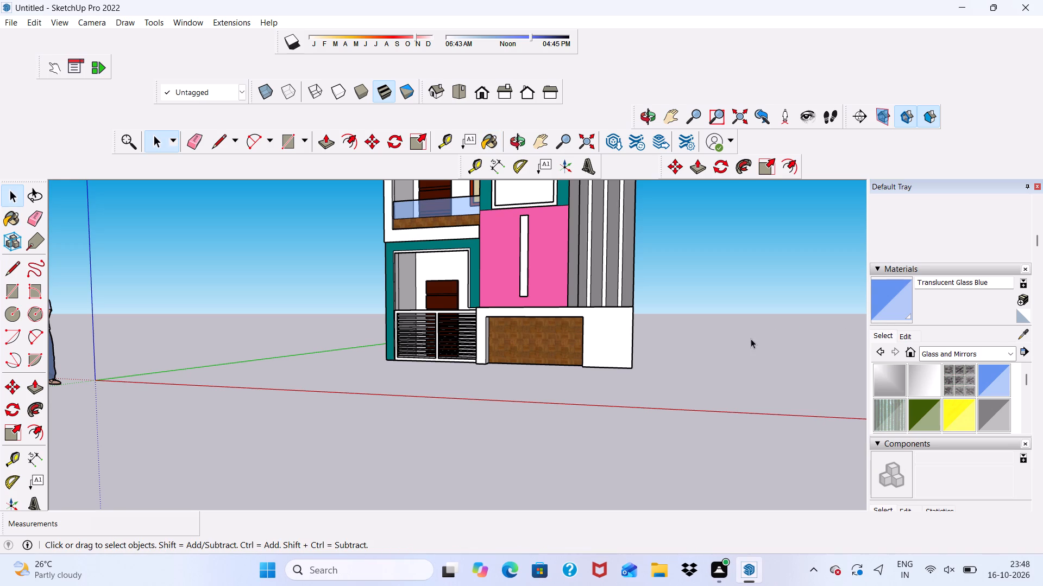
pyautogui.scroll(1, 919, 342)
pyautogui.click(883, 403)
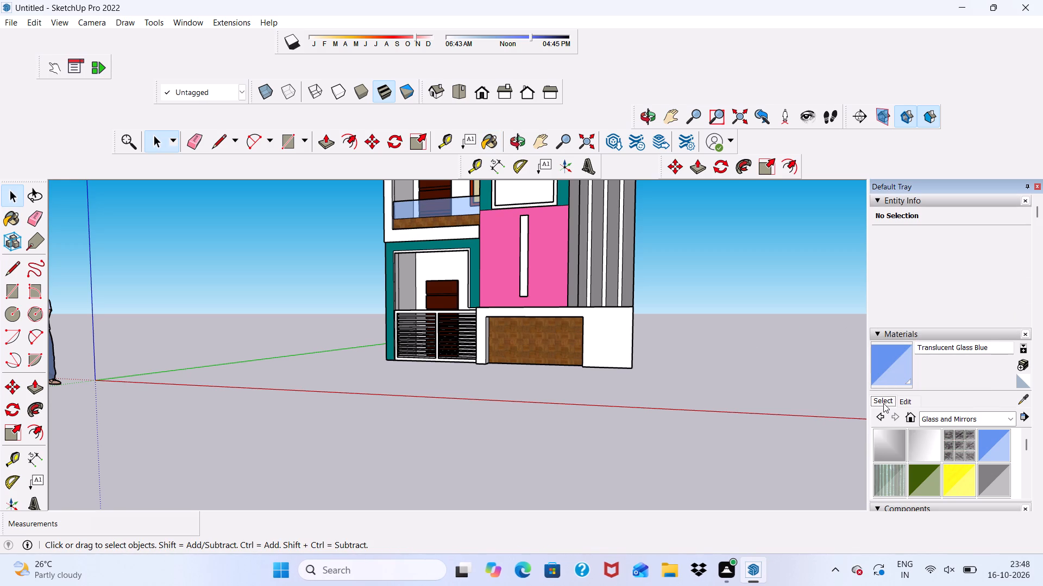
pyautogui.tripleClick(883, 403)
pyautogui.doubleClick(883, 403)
# Paint the front, top and underside of the middle crossbar in the tall pink-framed tower window with 0022_Maroon from Colors-Named.
pyautogui.scroll(-5, 677, 304)
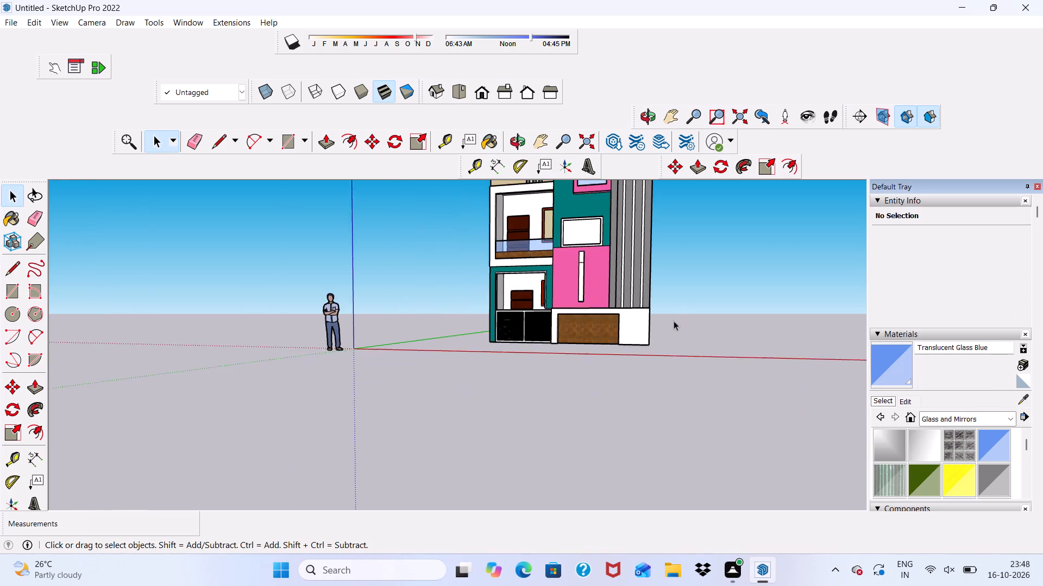
pyautogui.scroll(-7, 674, 321)
pyautogui.scroll(6, 596, 334)
pyautogui.scroll(-3, 546, 258)
pyautogui.scroll(3, 500, 286)
pyautogui.moveTo(500, 286); pyautogui.dragTo(516, 288, button='middle')
pyautogui.click(1008, 417)
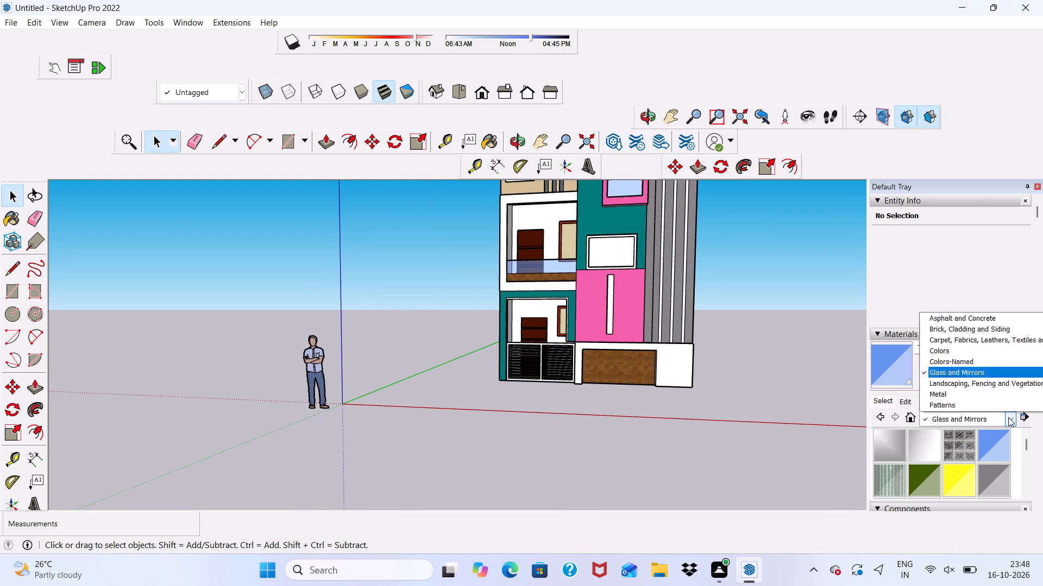
pyautogui.click(940, 289)
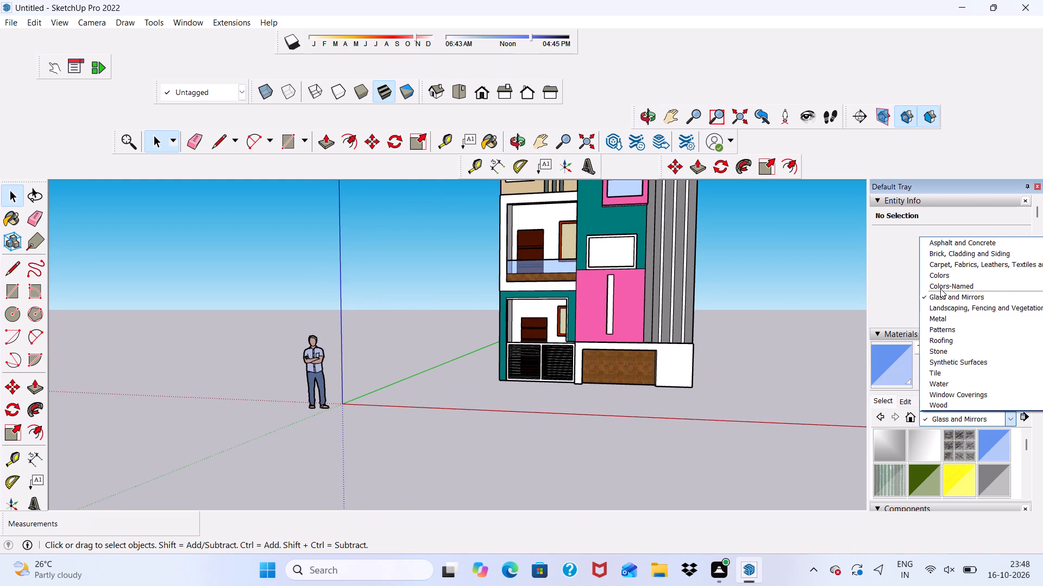
pyautogui.scroll(-2, 930, 458)
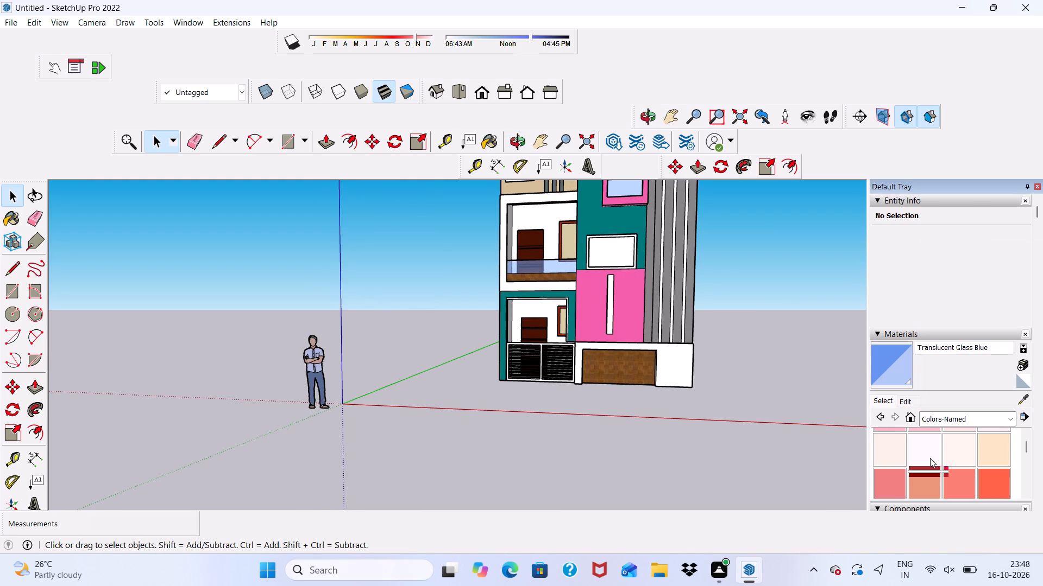
pyautogui.scroll(-1, 930, 458)
pyautogui.scroll(1, 927, 452)
pyautogui.doubleClick(925, 471)
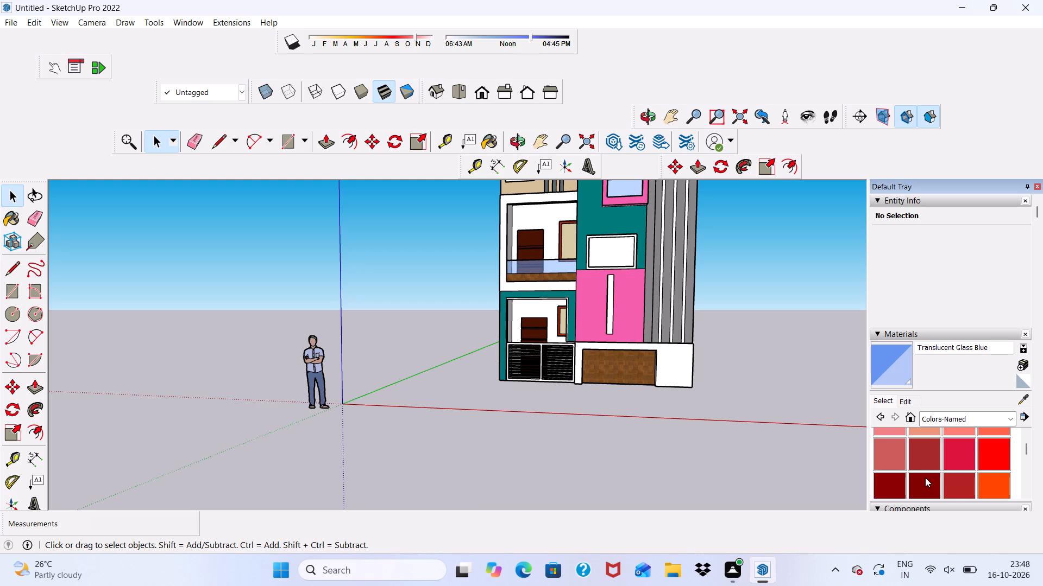
pyautogui.click(925, 480)
pyautogui.scroll(-5, 566, 443)
pyautogui.scroll(11, 616, 260)
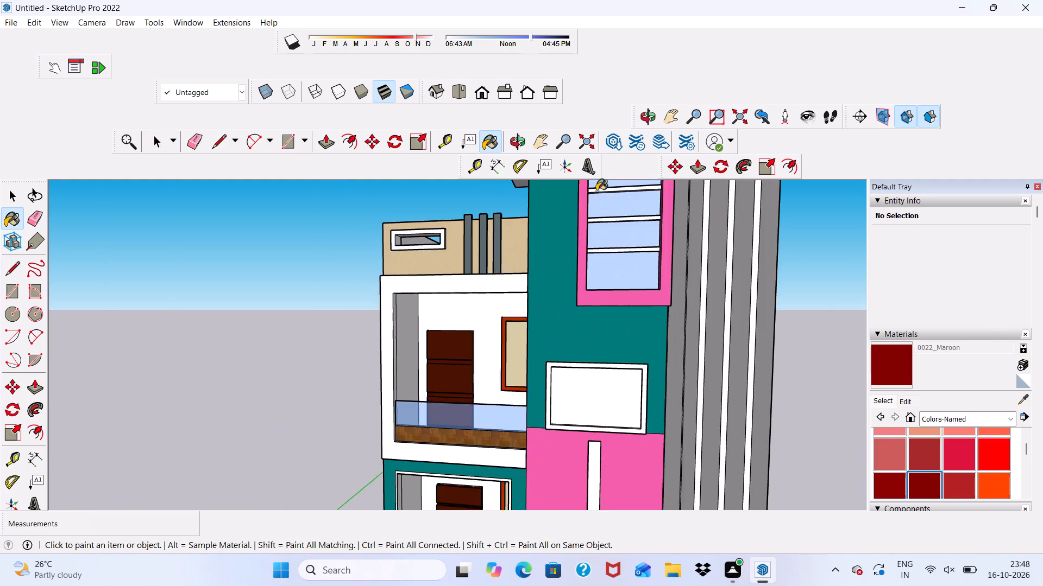
pyautogui.scroll(-1, 596, 191)
pyautogui.scroll(15, 596, 191)
pyautogui.click(582, 257)
pyautogui.scroll(5, 586, 262)
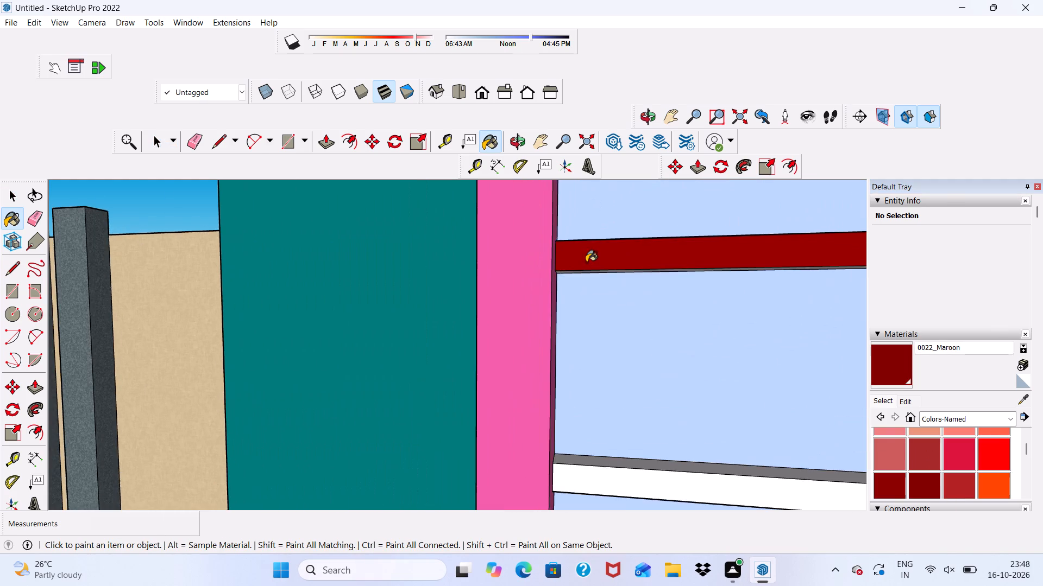
pyautogui.moveTo(573, 288); pyautogui.dragTo(486, 361, button='middle')
pyautogui.scroll(3, 508, 325)
pyautogui.click(516, 315)
pyautogui.scroll(-1, 516, 315)
pyautogui.moveTo(516, 315); pyautogui.dragTo(561, 216, button='middle')
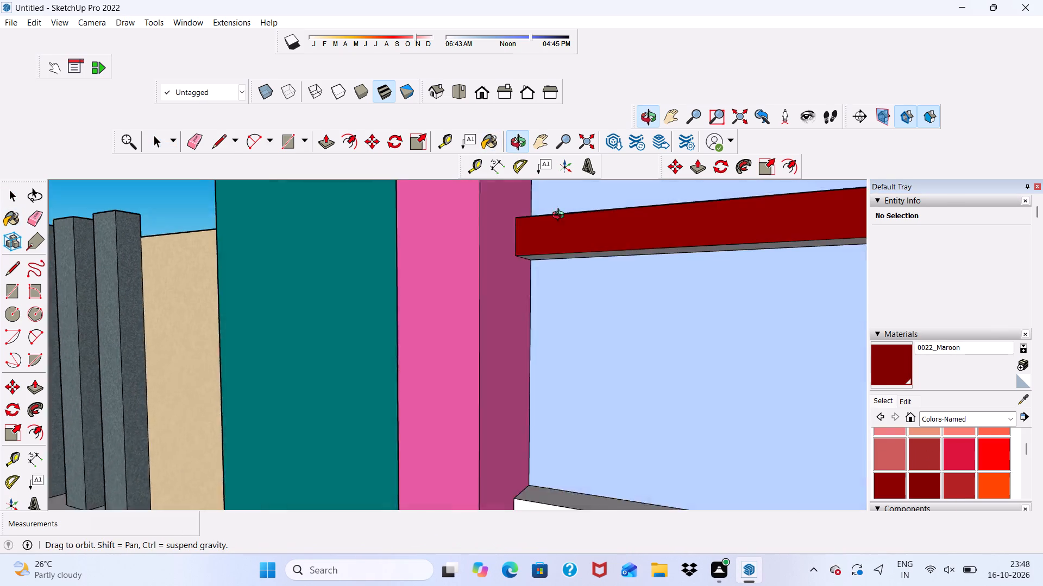
pyautogui.moveTo(561, 216); pyautogui.dragTo(564, 210, button='middle')
pyautogui.click(560, 229)
pyautogui.scroll(-6, 551, 248)
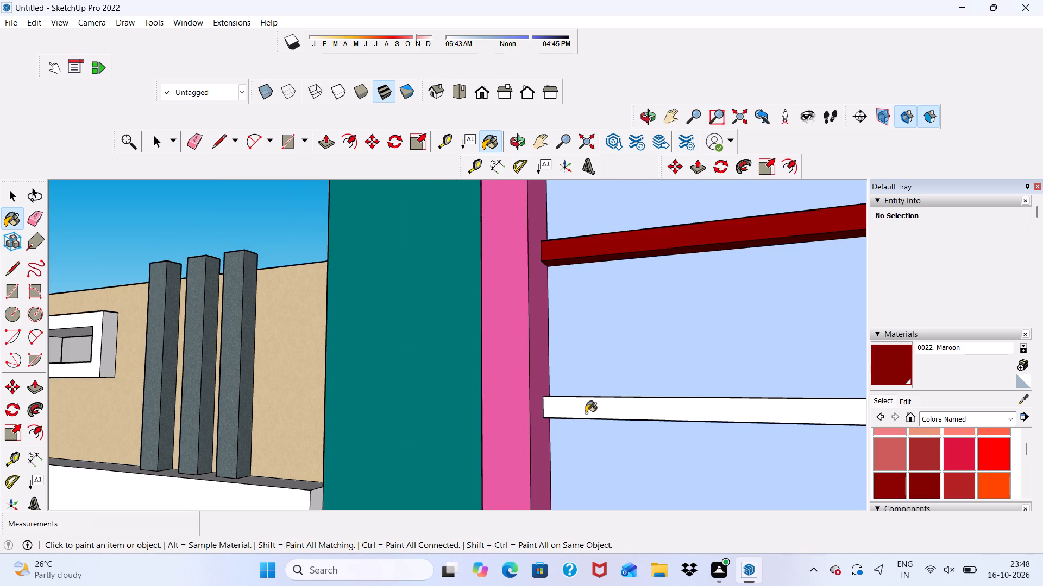
# Paint the front, top and underside of the lowest crossbar in the pink-framed tower window with 0022_Maroon.
pyautogui.click(586, 413)
pyautogui.moveTo(586, 413); pyautogui.dragTo(557, 514, button='middle')
pyautogui.scroll(2, 552, 508)
pyautogui.scroll(-6, 523, 301)
pyautogui.scroll(6, 541, 402)
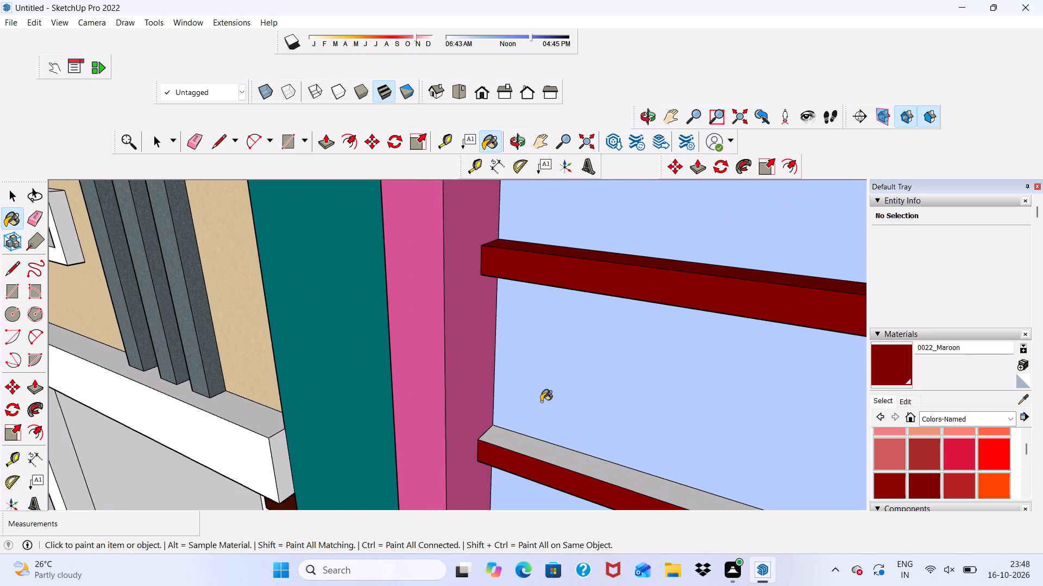
pyautogui.click(520, 449)
pyautogui.scroll(-3, 520, 449)
pyautogui.moveTo(520, 447); pyautogui.dragTo(611, 220, button='middle')
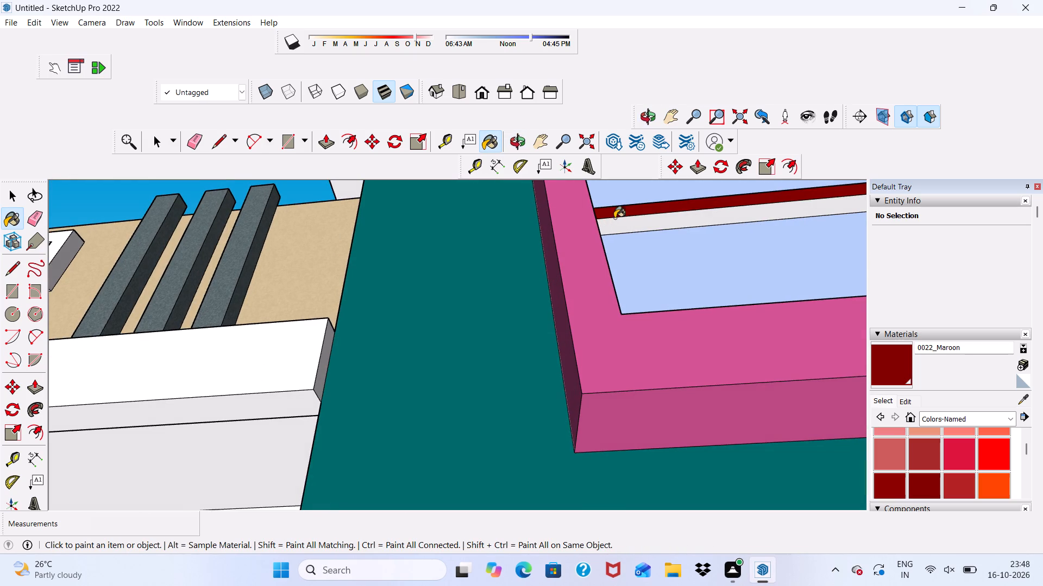
pyautogui.click(606, 231)
# Paint the front, underside and top of the uppermost crossbar in the pink-framed tower window with 0022_Maroon.
pyautogui.scroll(-3, 561, 231)
pyautogui.scroll(-10, 414, 282)
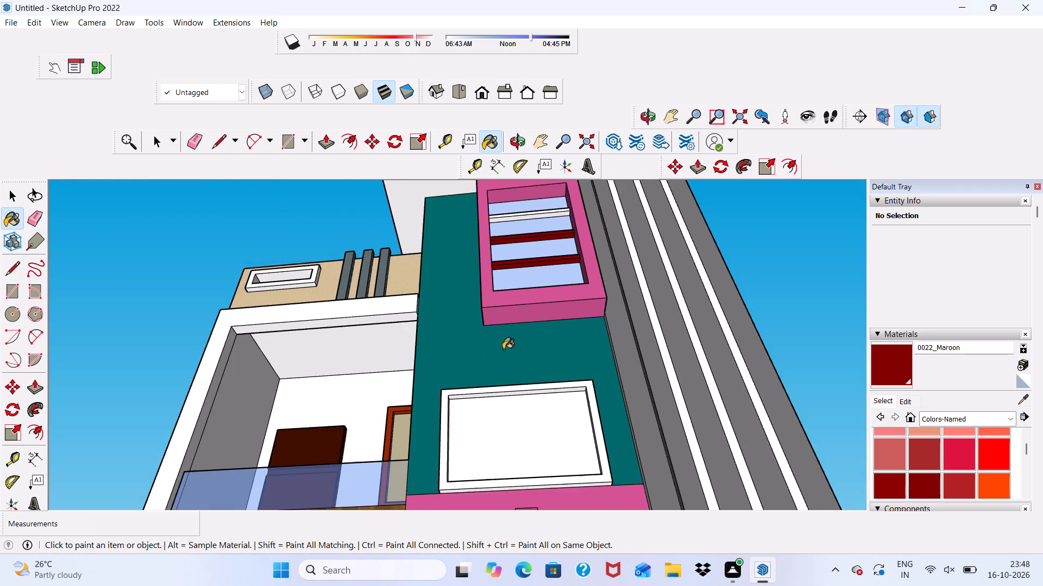
pyautogui.scroll(10, 540, 228)
pyautogui.click(535, 210)
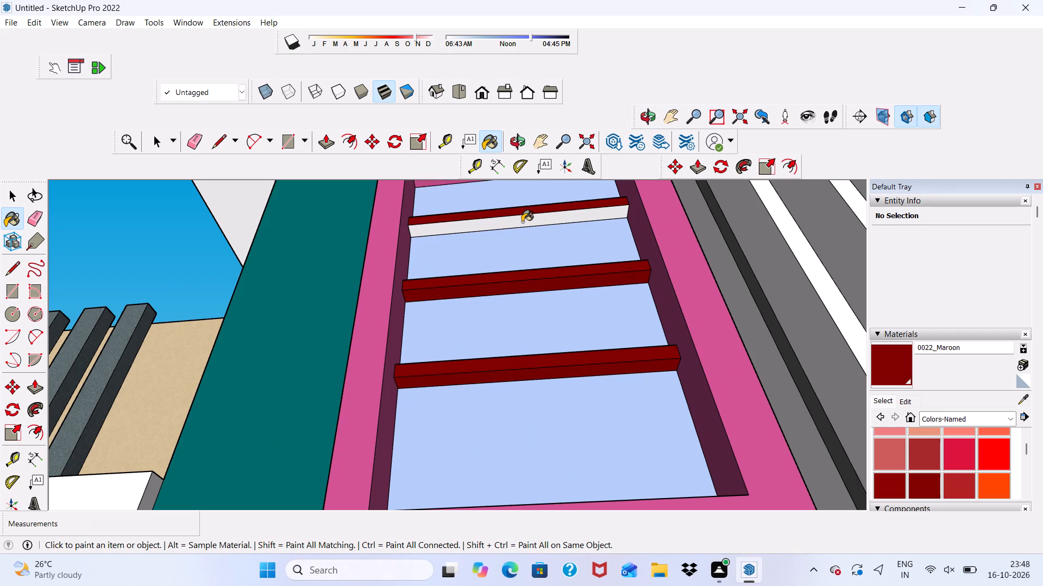
pyautogui.click(522, 222)
pyautogui.scroll(-1, 522, 222)
pyautogui.moveTo(522, 230); pyautogui.dragTo(445, 508, button='middle')
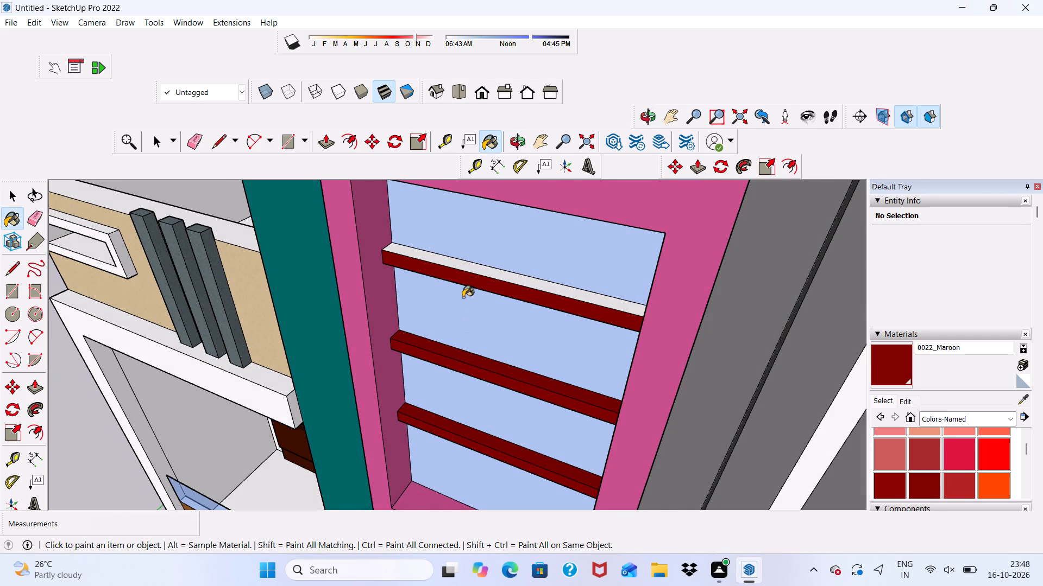
pyautogui.click(473, 269)
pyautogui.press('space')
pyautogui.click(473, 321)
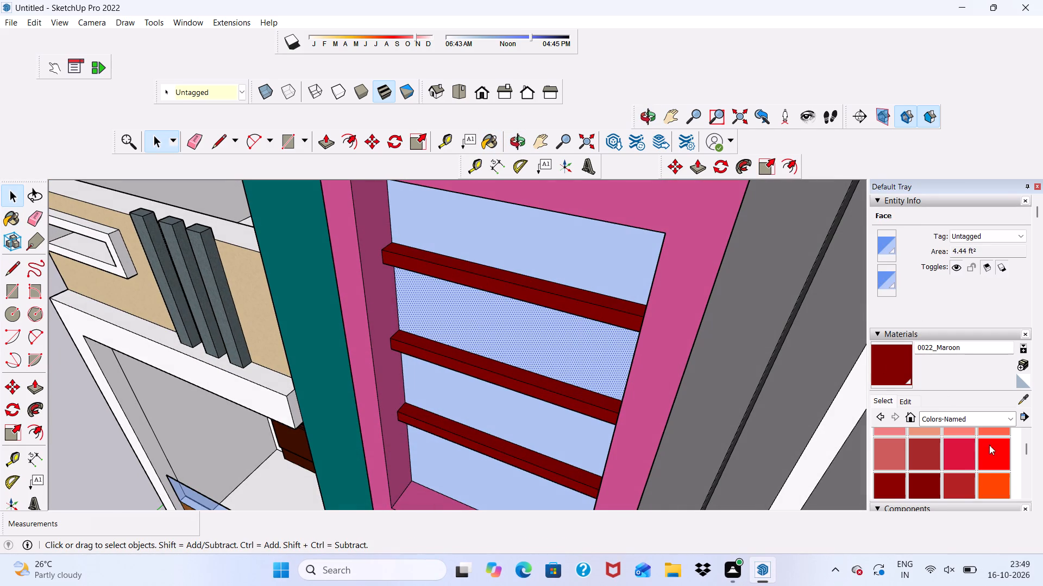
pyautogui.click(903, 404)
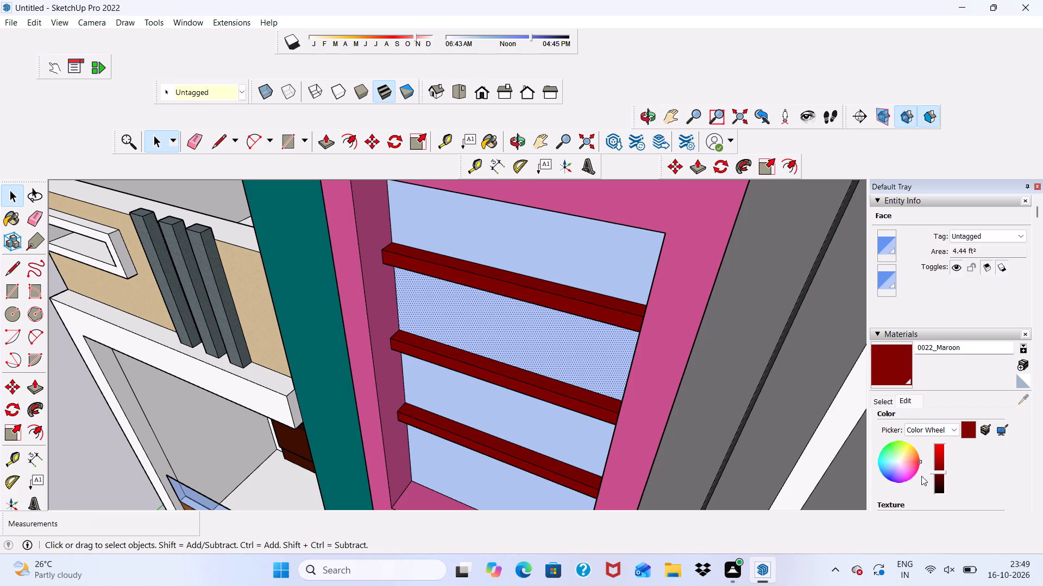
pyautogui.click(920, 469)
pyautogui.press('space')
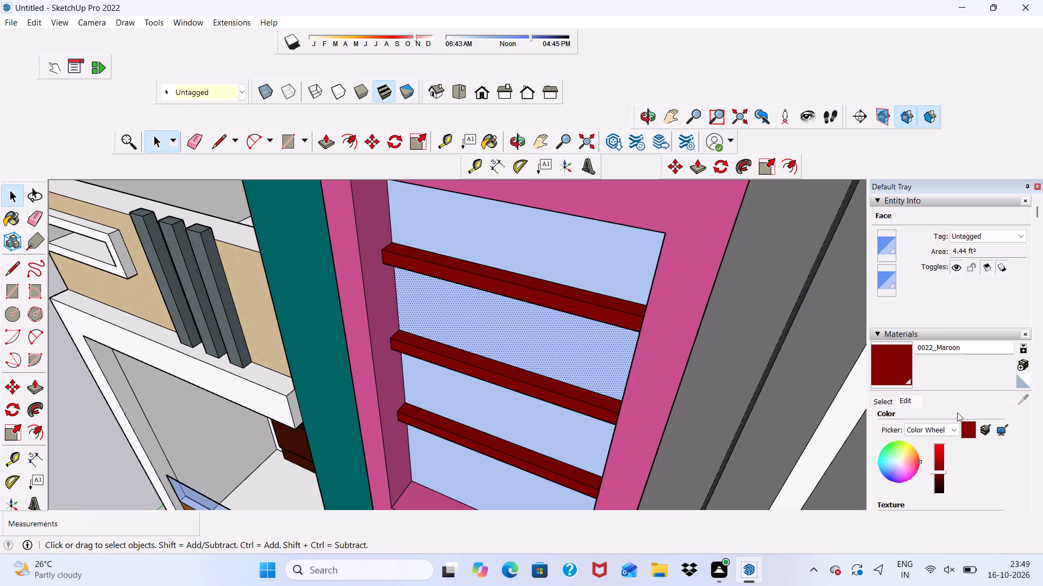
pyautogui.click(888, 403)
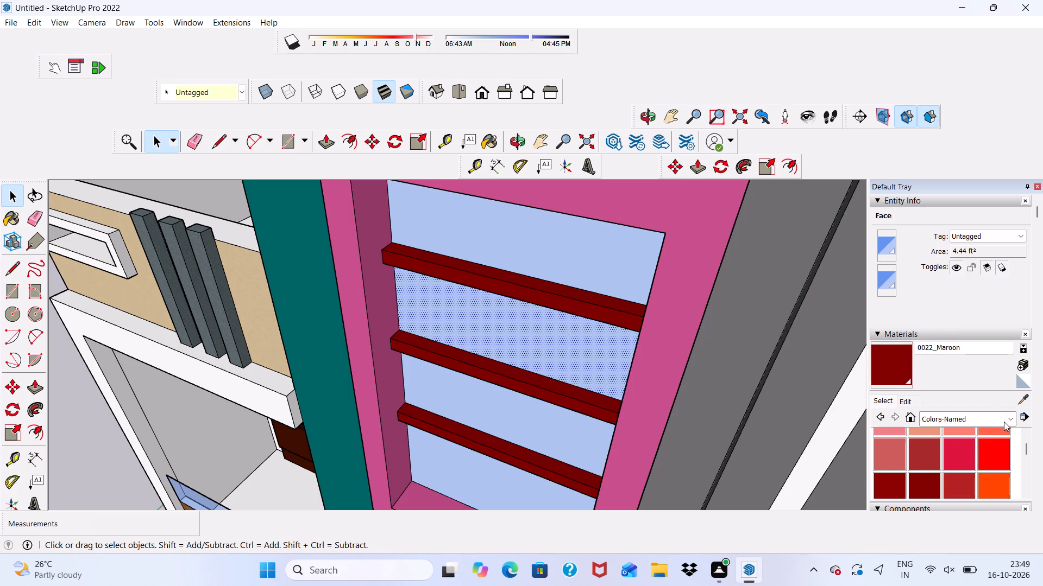
# Choose Translucent Glass Blue from Glass and Mirrors and apply it to the second pane from the top of the pink-framed window.
pyautogui.click(1008, 421)
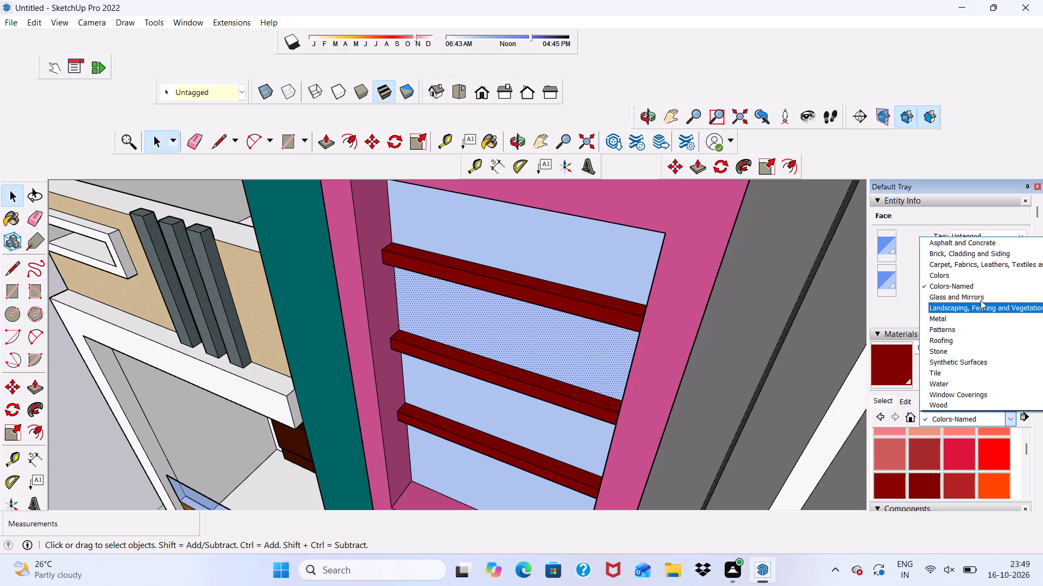
pyautogui.click(981, 300)
pyautogui.scroll(-2, 998, 472)
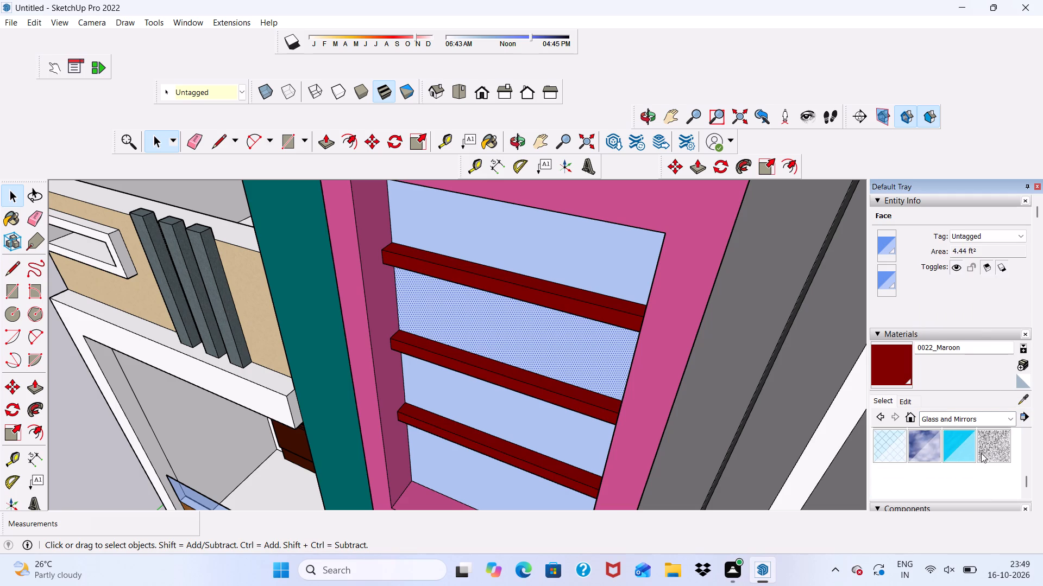
pyautogui.scroll(1, 992, 448)
pyautogui.click(992, 448)
pyautogui.click(509, 342)
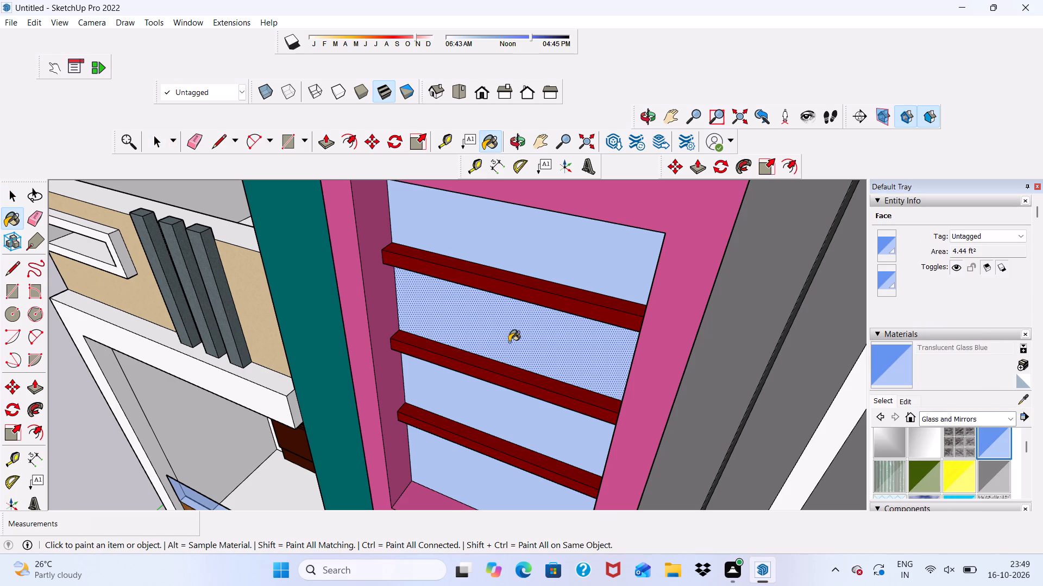
pyautogui.click(529, 339)
pyautogui.click(530, 338)
pyautogui.scroll(-3, 514, 342)
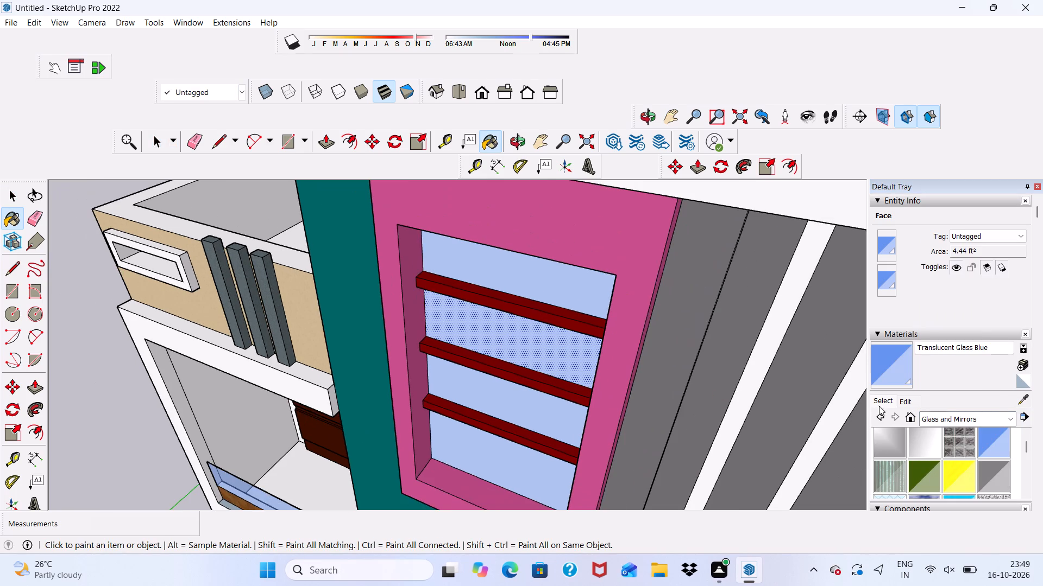
# Darken the Translucent Glass Blue material's colour to a deeper, muted blue using the Color Wheel picker's brightness.
pyautogui.click(902, 399)
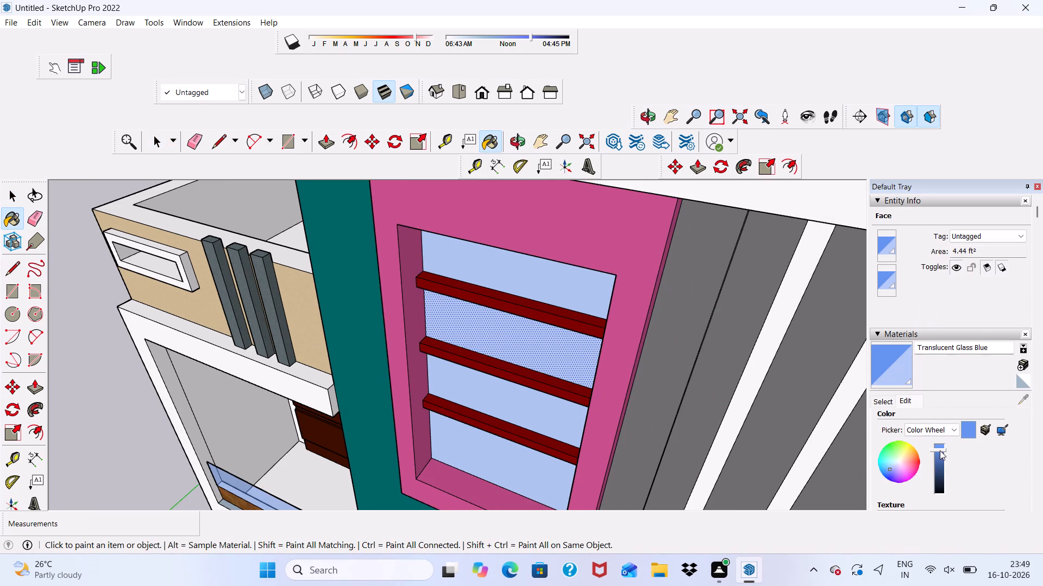
pyautogui.moveTo(940, 450); pyautogui.dragTo(940, 460)
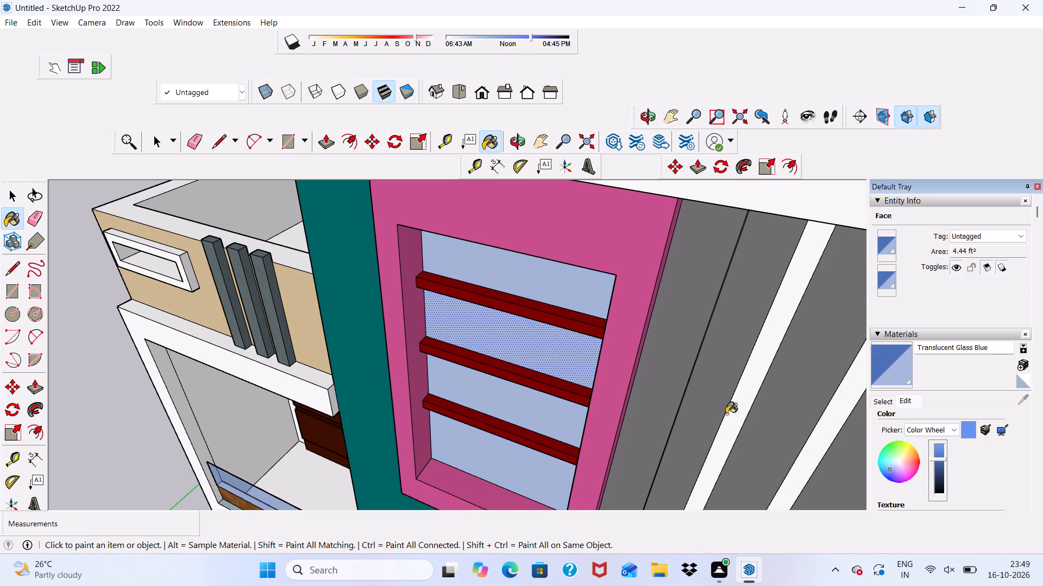
pyautogui.scroll(-5, 608, 402)
pyautogui.press('space')
pyautogui.click(186, 328)
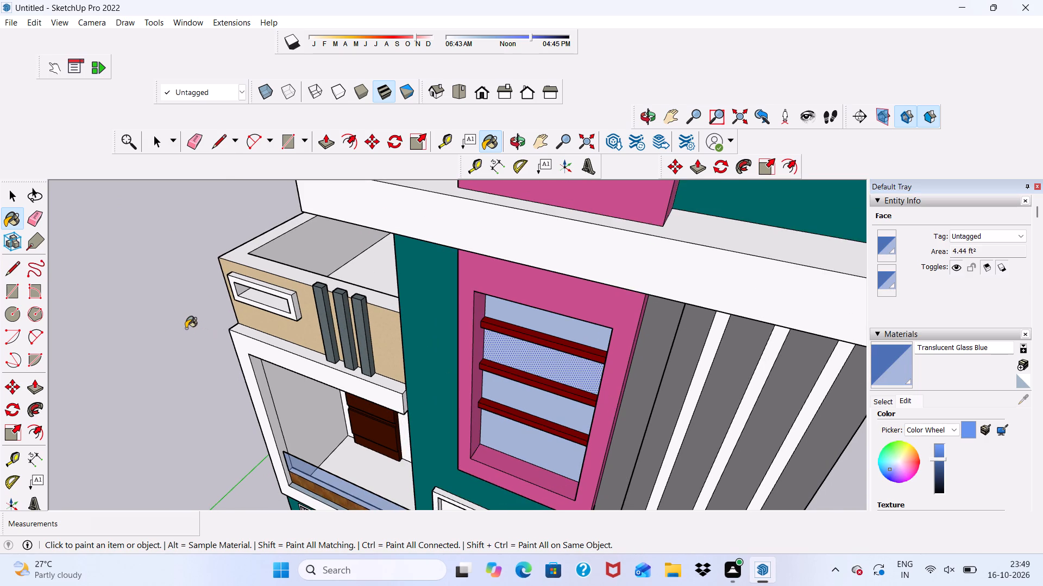
pyautogui.press('space')
pyautogui.click(189, 334)
pyautogui.scroll(-1, 218, 351)
pyautogui.moveTo(240, 360); pyautogui.dragTo(312, 277, button='middle')
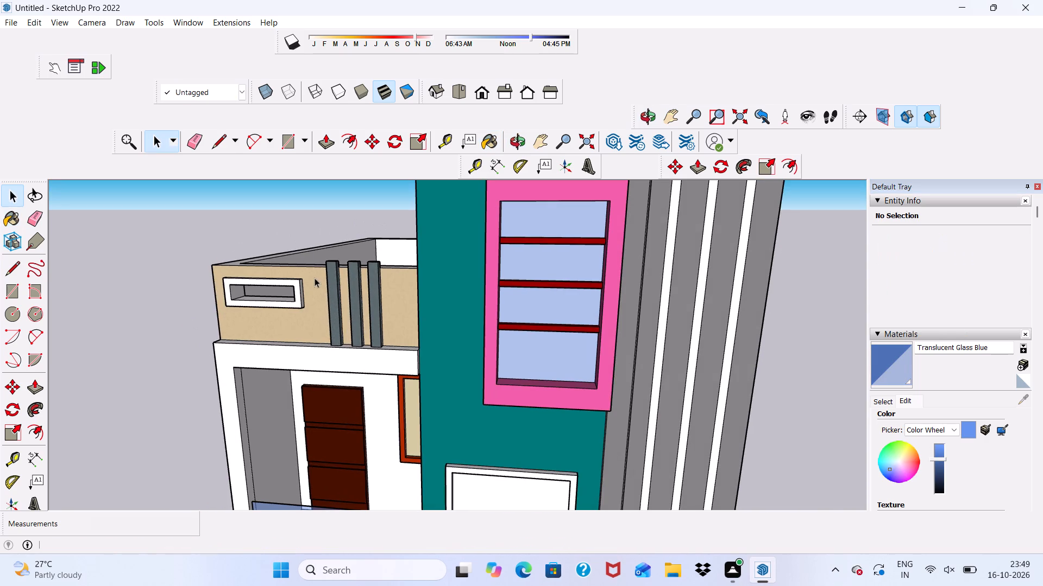
pyautogui.moveTo(940, 455); pyautogui.dragTo(940, 458)
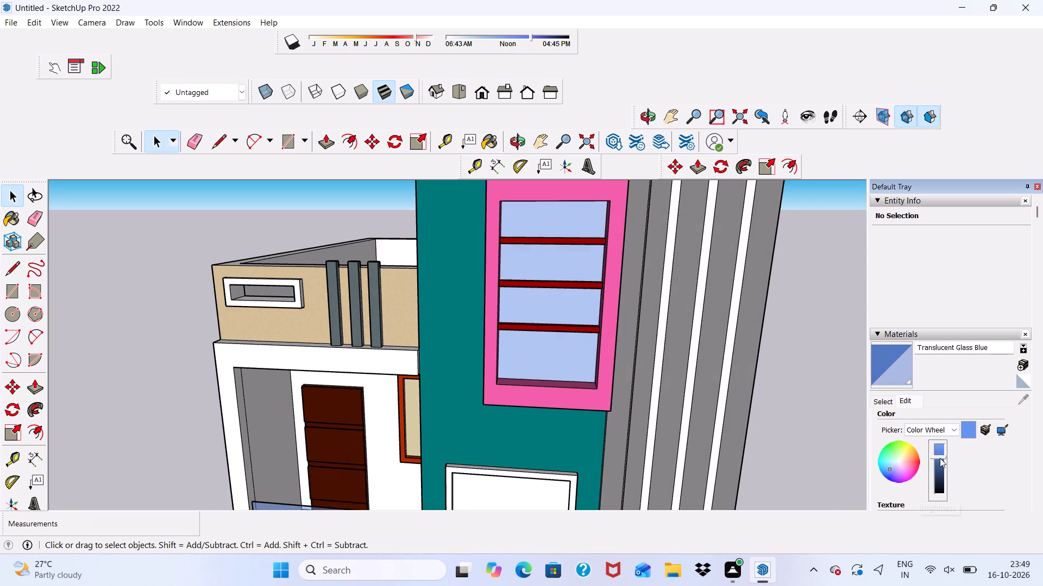
pyautogui.moveTo(940, 458); pyautogui.dragTo(940, 463)
pyautogui.moveTo(790, 380); pyautogui.dragTo(780, 359)
pyautogui.press('space')
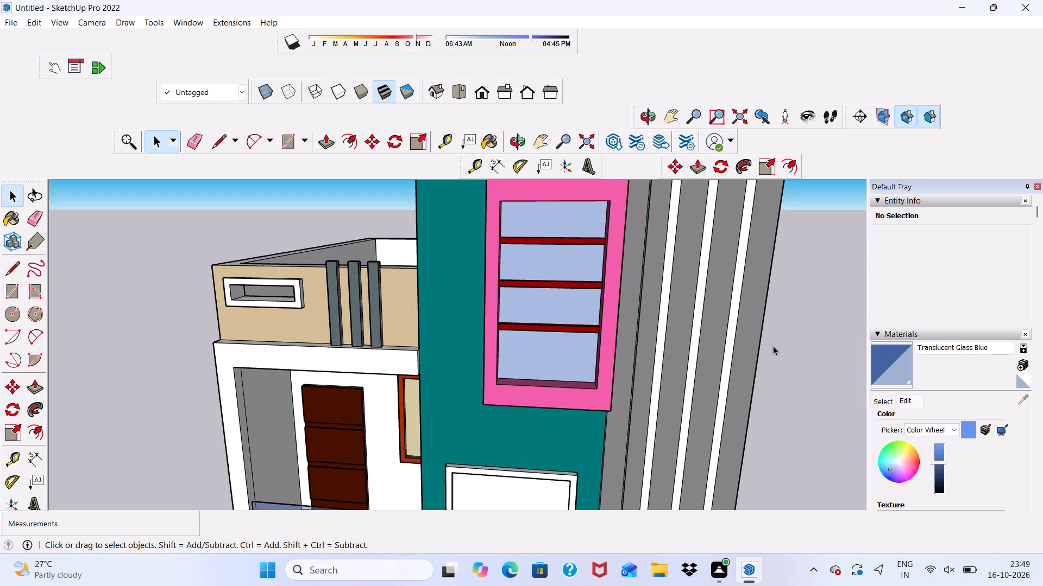
# Examine the upper balcony and tower window, then the whole front facade from several angles.
pyautogui.scroll(-5, 773, 346)
pyautogui.moveTo(615, 351); pyautogui.dragTo(634, 263, button='middle')
pyautogui.press('space')
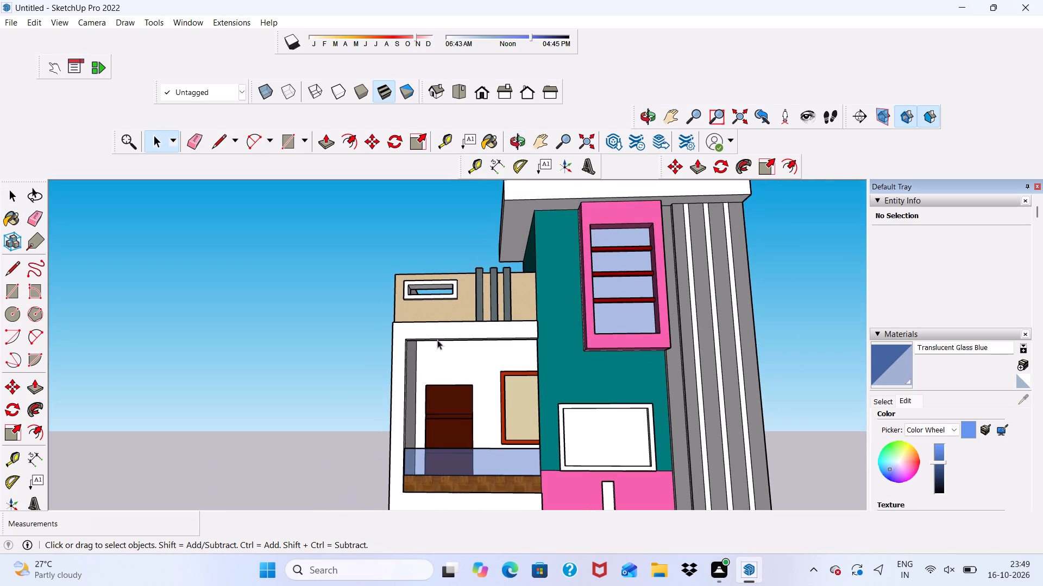
pyautogui.scroll(5, 430, 341)
pyautogui.scroll(-5, 409, 337)
pyautogui.scroll(4, 406, 337)
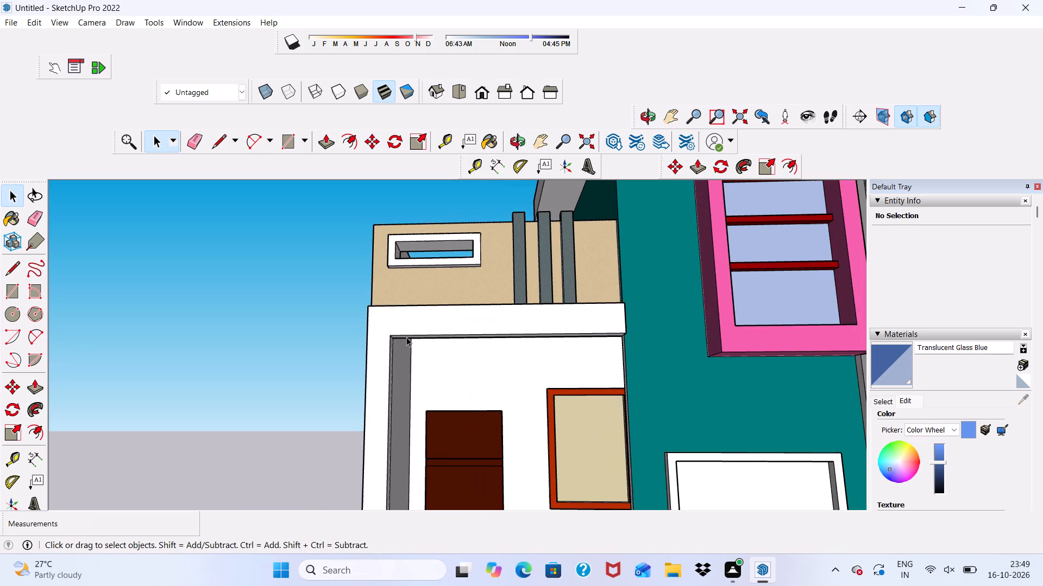
pyautogui.scroll(-5, 407, 304)
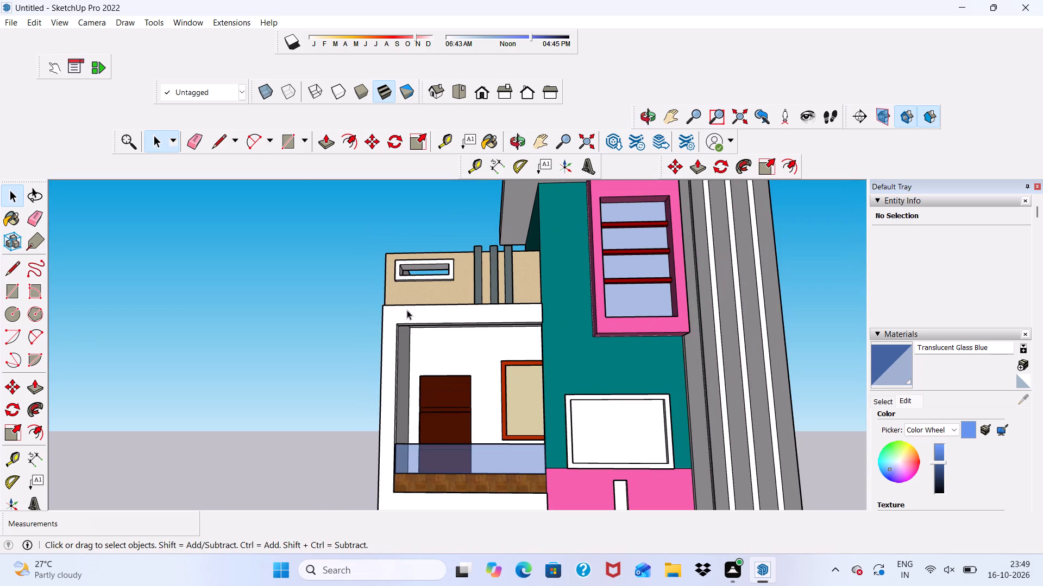
pyautogui.moveTo(407, 310); pyautogui.dragTo(441, 340, button='middle')
pyautogui.scroll(-10, 403, 286)
pyautogui.moveTo(473, 397); pyautogui.dragTo(389, 387, button='middle')
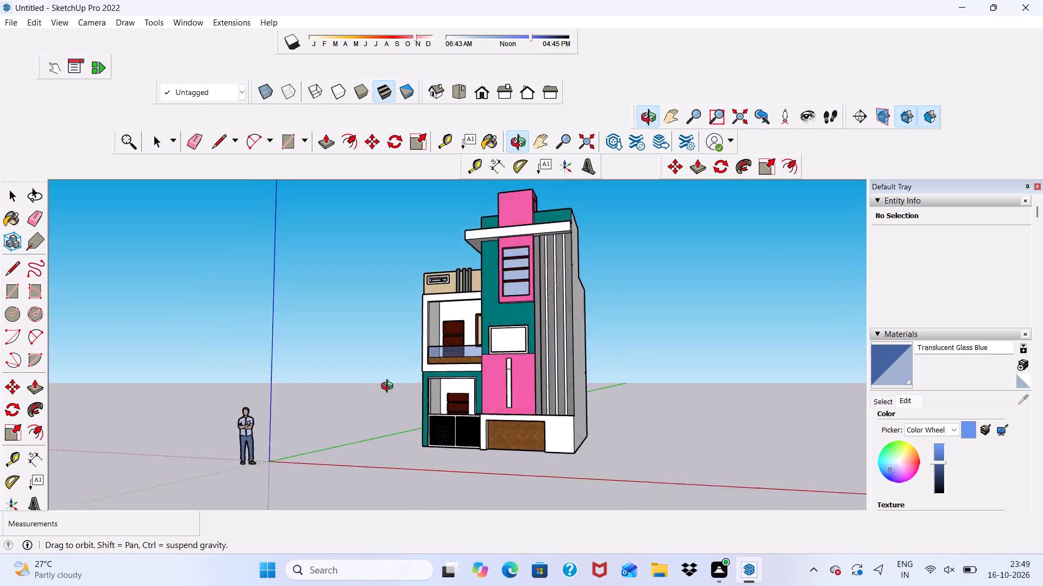
pyautogui.moveTo(389, 387); pyautogui.dragTo(492, 384, button='middle')
pyautogui.scroll(4, 492, 384)
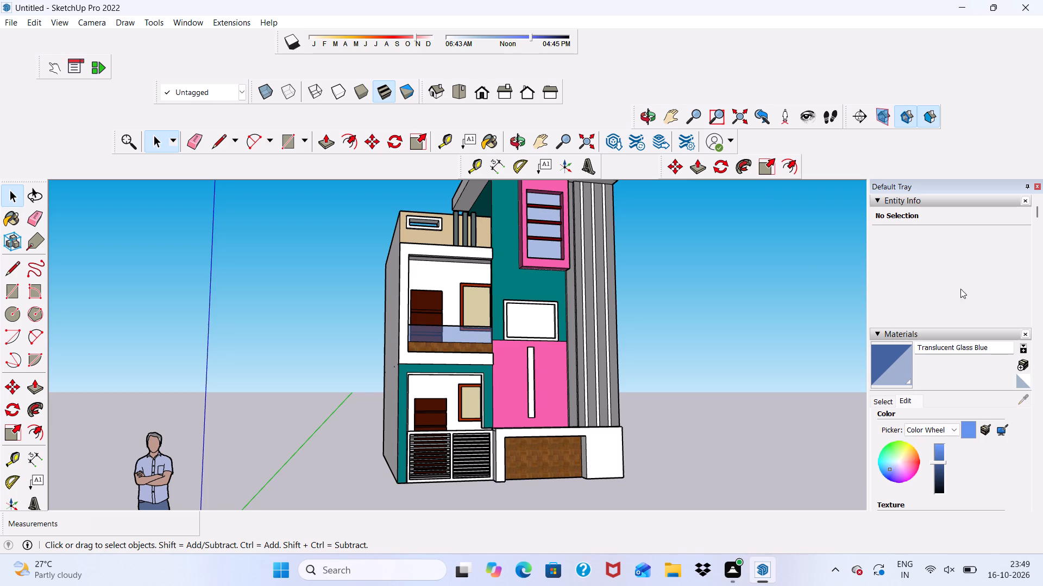
# Choose Color M09 from the Colors collection and paint the front face of the ground-floor slatted gate's frame.
pyautogui.click(882, 403)
pyautogui.click(1008, 421)
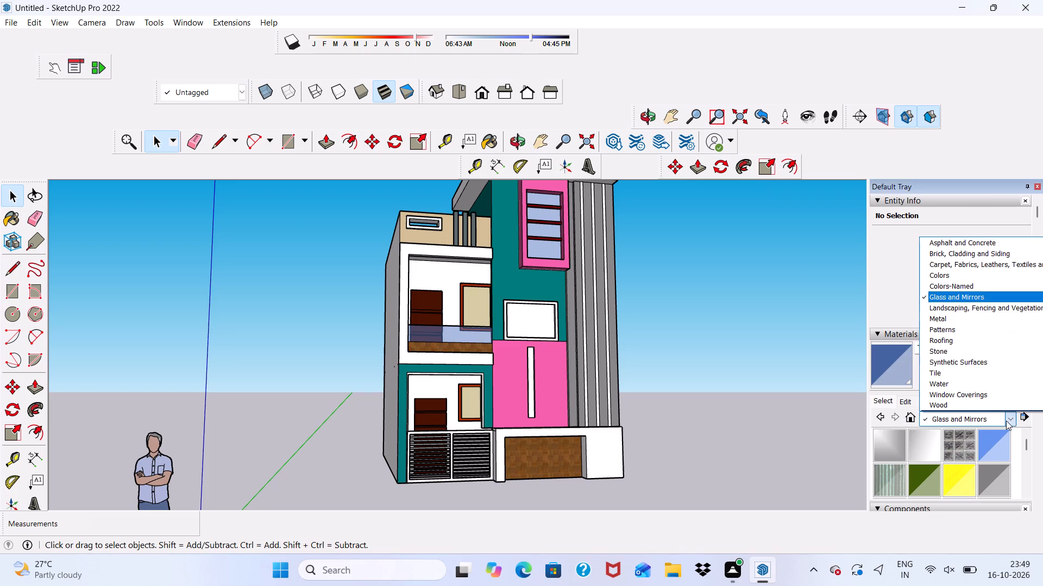
pyautogui.click(948, 278)
pyautogui.scroll(-1, 941, 337)
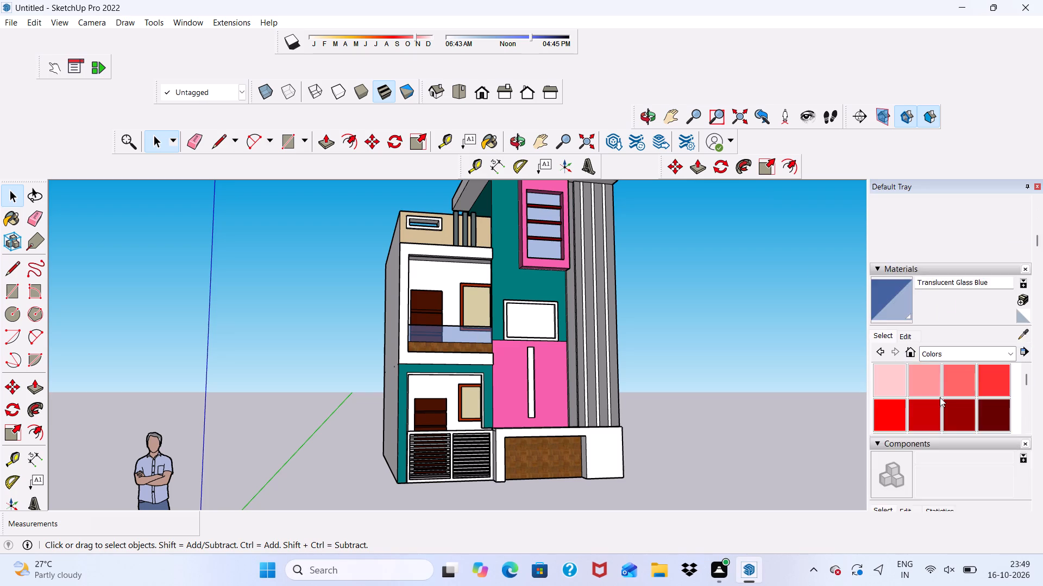
pyautogui.scroll(-3, 940, 463)
pyautogui.scroll(-5, 946, 198)
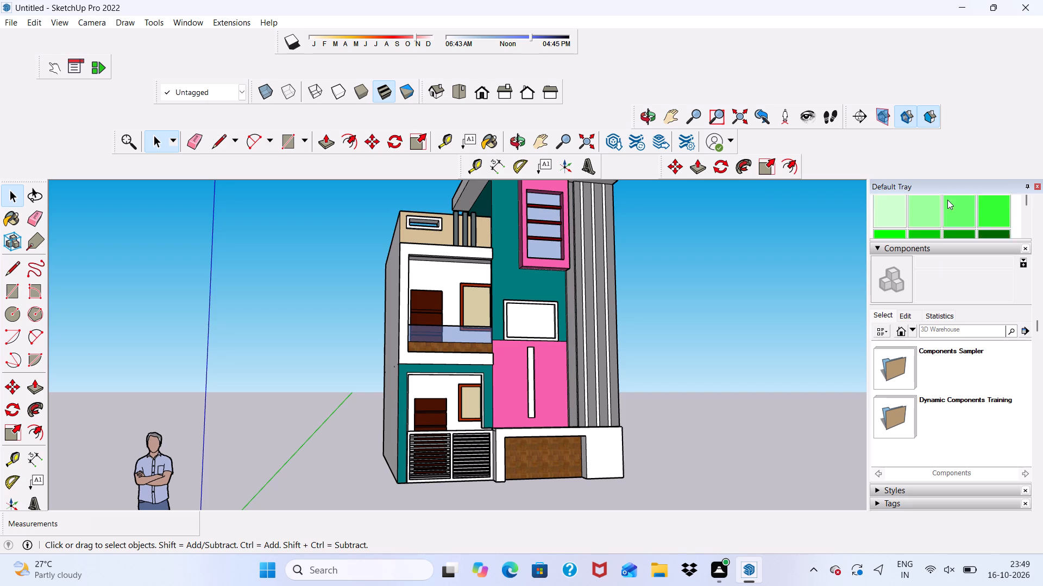
pyautogui.scroll(-11, 947, 200)
pyautogui.scroll(2, 934, 211)
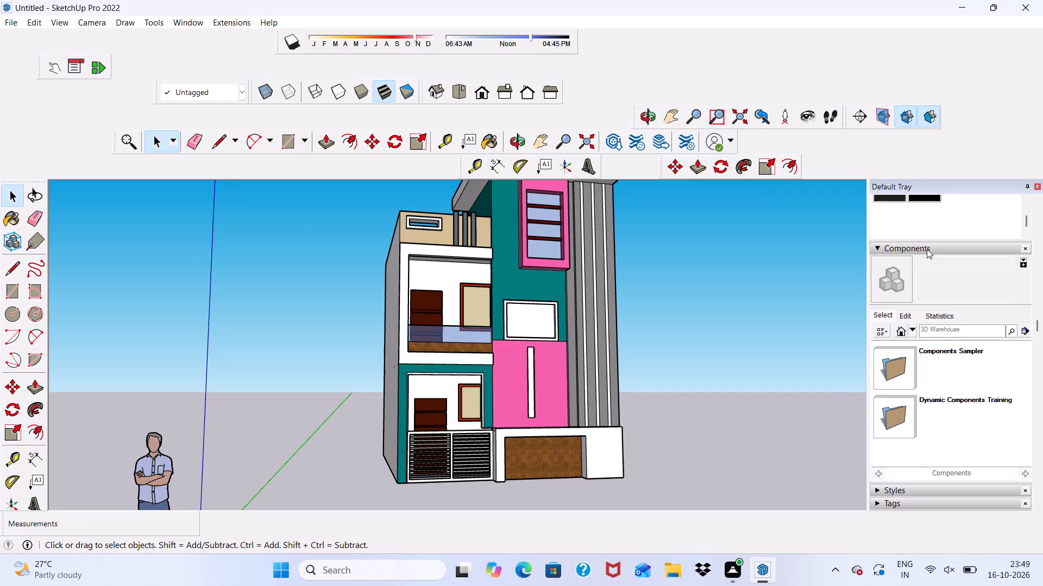
pyautogui.scroll(1, 927, 249)
pyautogui.click(925, 250)
pyautogui.scroll(10, 510, 412)
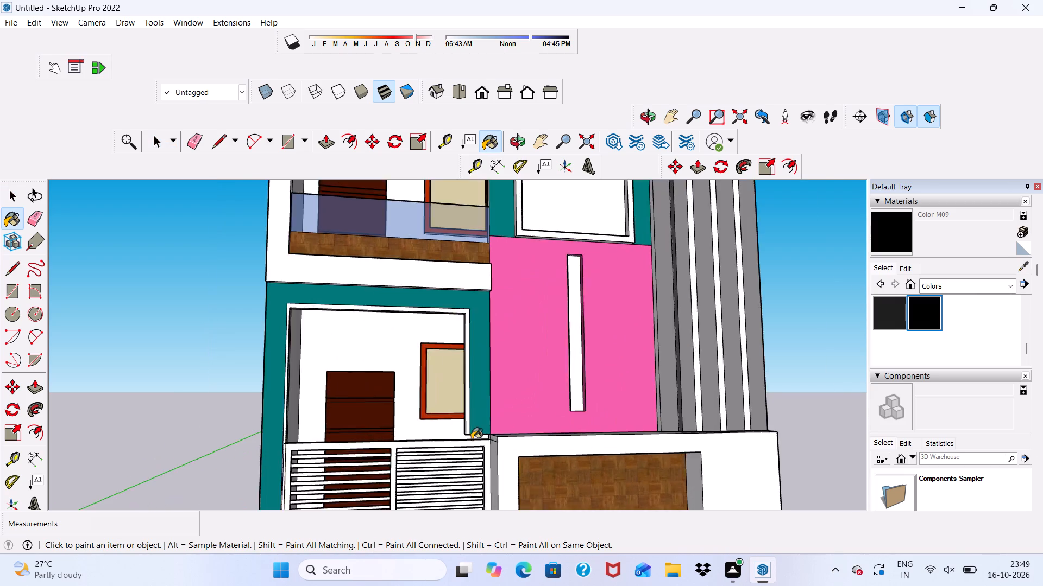
pyautogui.scroll(3, 472, 439)
pyautogui.click(457, 447)
# Paint the inner bottom and outer-side faces of the gate's left panel opening with Color M09.
pyautogui.scroll(-5, 405, 344)
pyautogui.scroll(10, 374, 457)
pyautogui.scroll(-3, 291, 352)
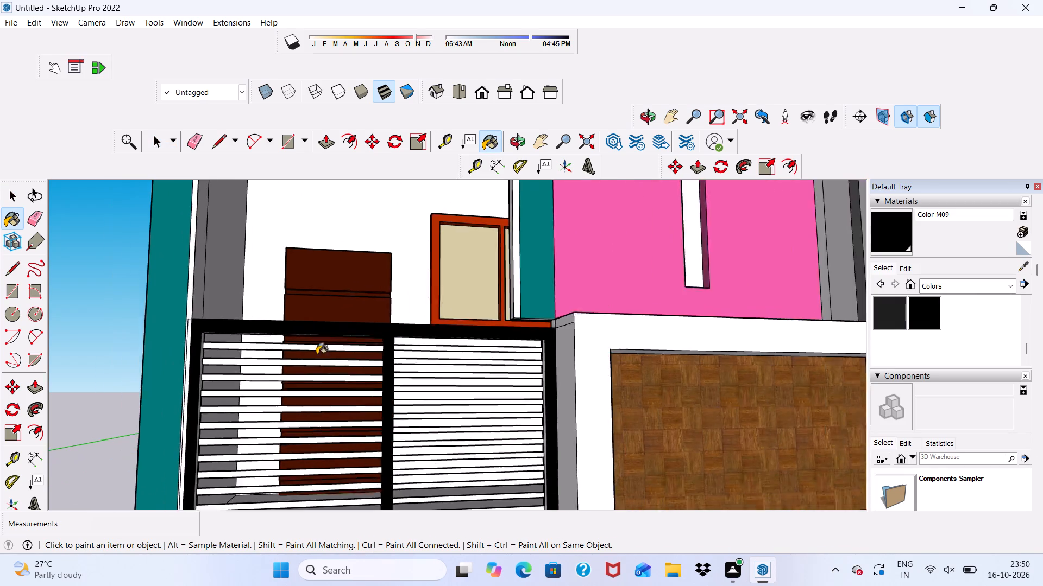
pyautogui.scroll(-1, 317, 354)
pyautogui.moveTo(389, 364); pyautogui.dragTo(278, 469, button='middle')
pyautogui.scroll(12, 275, 470)
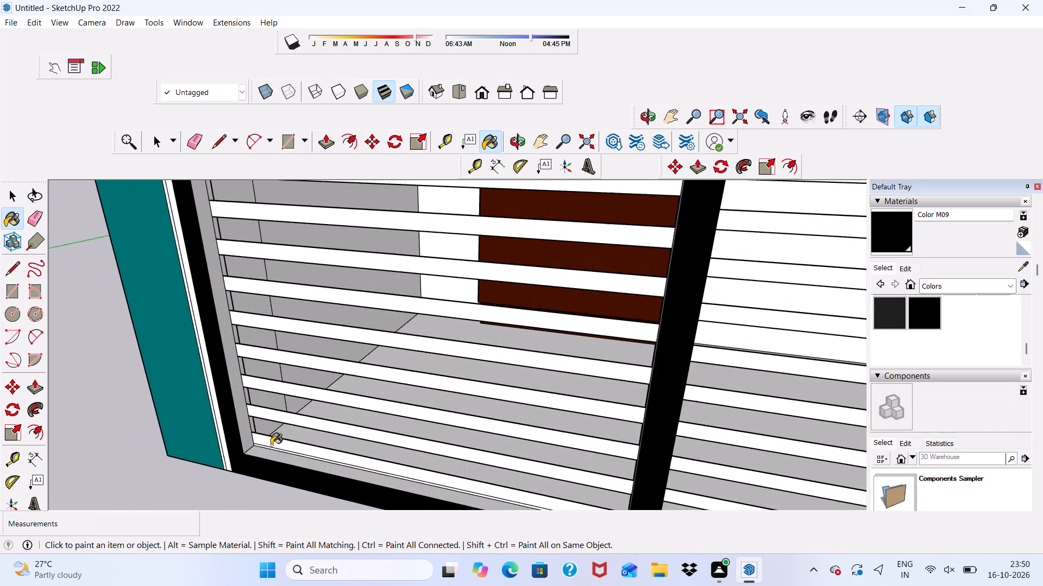
pyautogui.click(265, 453)
pyautogui.click(235, 387)
# Paint both side faces of the gate's central post with Color M09.
pyautogui.scroll(-1, 290, 420)
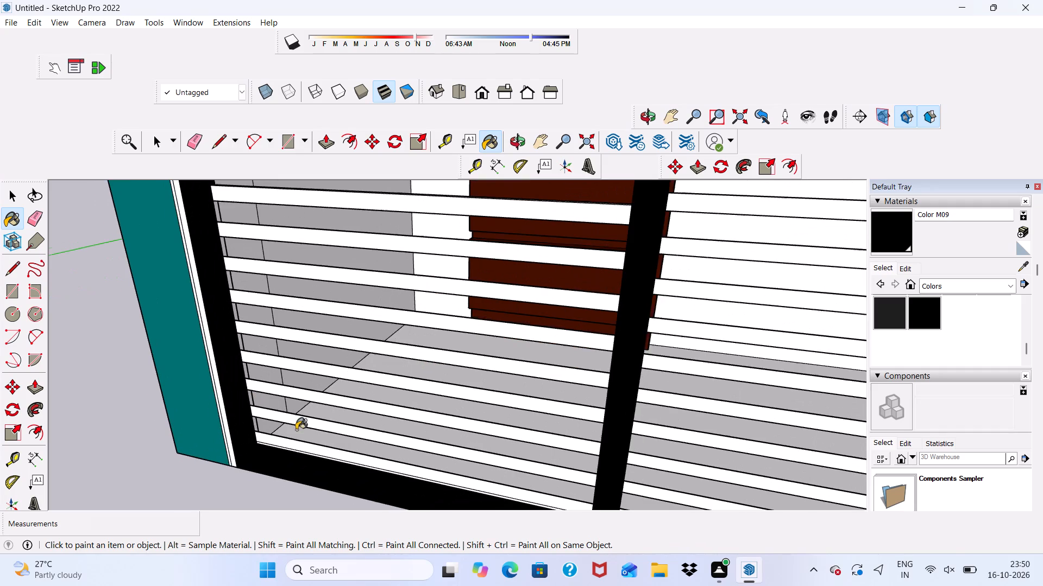
pyautogui.scroll(-1, 296, 430)
pyautogui.moveTo(303, 441); pyautogui.dragTo(484, 437, button='middle')
pyautogui.scroll(3, 624, 354)
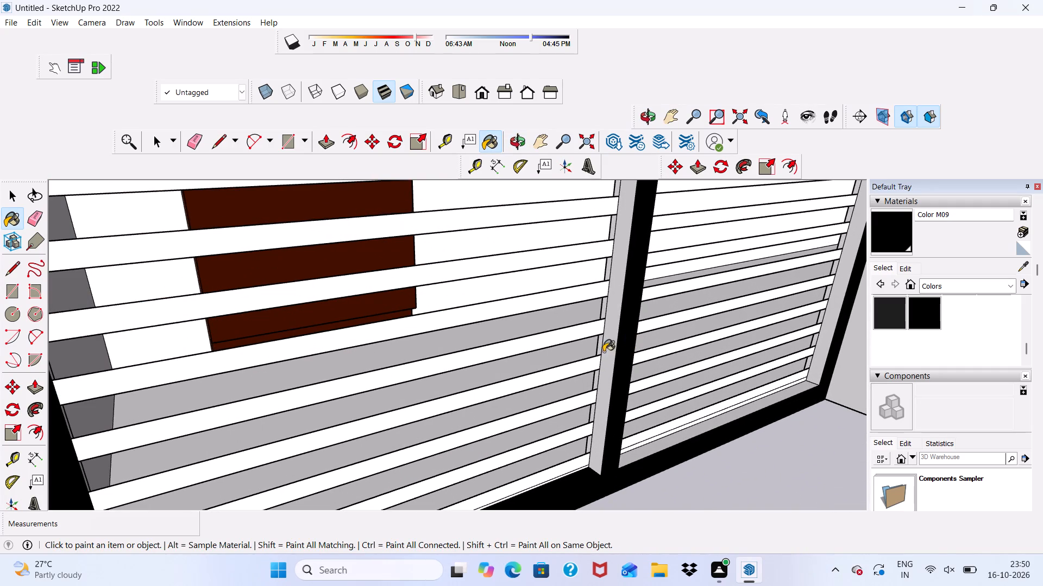
pyautogui.click(605, 351)
pyautogui.scroll(-1, 612, 351)
pyautogui.moveTo(612, 351); pyautogui.dragTo(345, 337, button='middle')
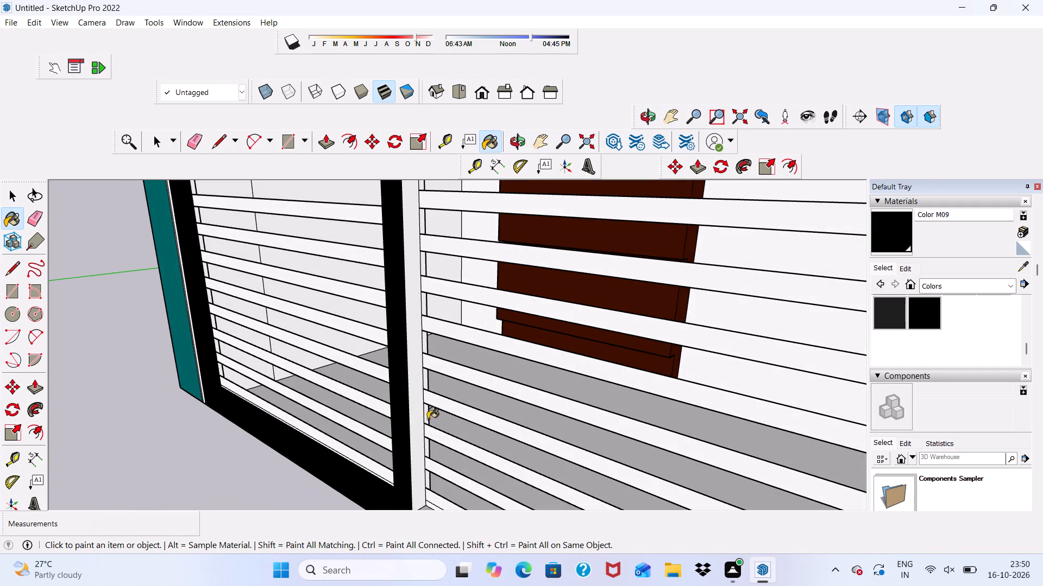
pyautogui.click(410, 422)
pyautogui.scroll(-1, 405, 368)
pyautogui.scroll(2, 405, 370)
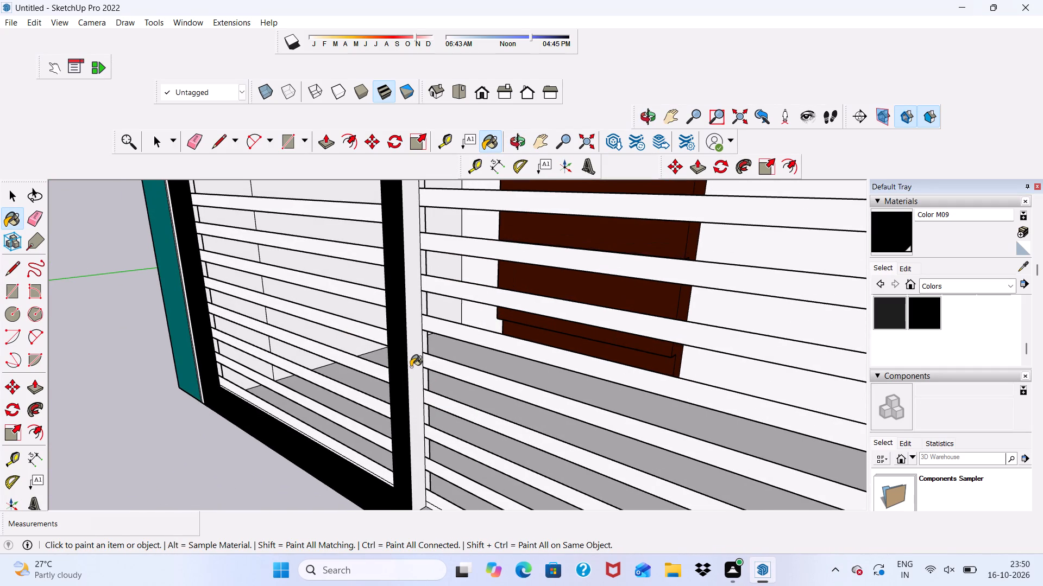
pyautogui.click(411, 367)
# Paint the inner side face and inner bottom face of the gate's right panel opening with Color M09.
pyautogui.scroll(-4, 399, 358)
pyautogui.scroll(-1, 318, 327)
pyautogui.moveTo(318, 327); pyautogui.dragTo(529, 325, button='middle')
pyautogui.scroll(4, 742, 356)
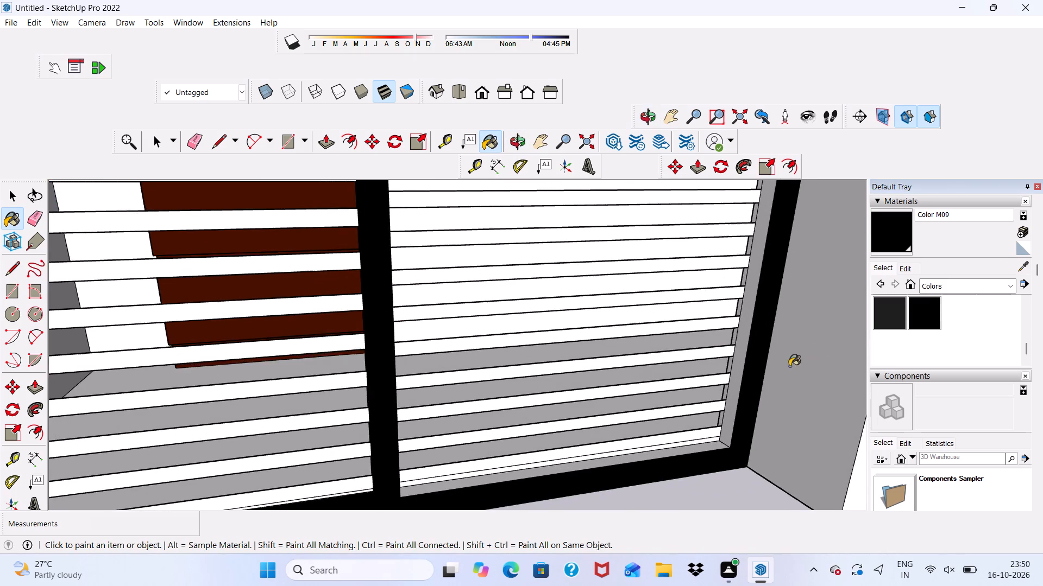
pyautogui.scroll(3, 783, 370)
pyautogui.click(730, 379)
pyautogui.scroll(1, 600, 543)
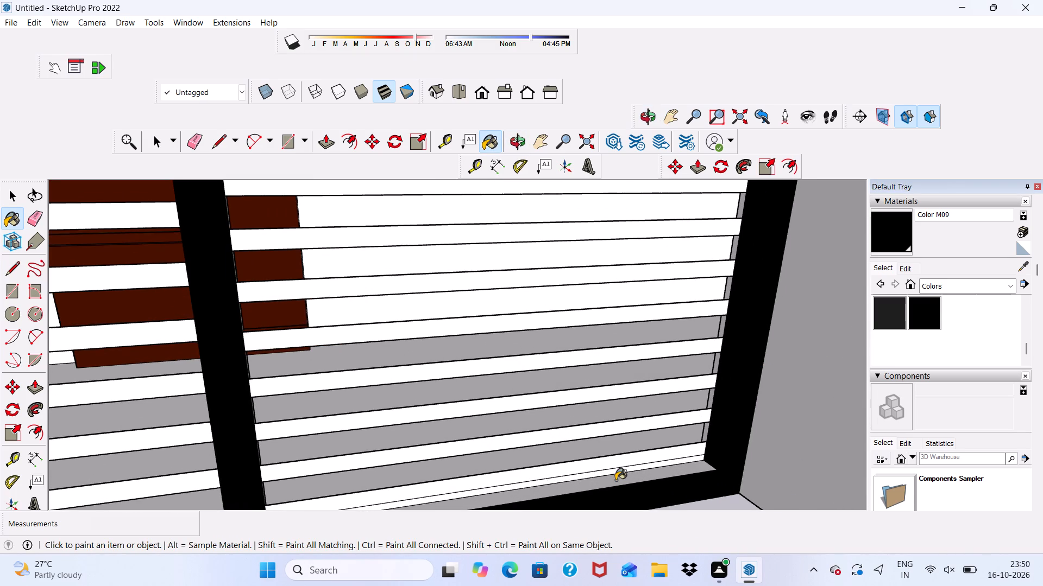
pyautogui.click(615, 480)
# Paint the top face of the gate's frame and the undersides of its top rail above both panels with Color M09.
pyautogui.scroll(-16, 562, 501)
pyautogui.scroll(-4, 532, 425)
pyautogui.scroll(-1, 473, 350)
pyautogui.moveTo(473, 350); pyautogui.dragTo(449, 441, button='middle')
pyautogui.scroll(8, 414, 353)
pyautogui.click(348, 383)
pyautogui.scroll(-1, 348, 384)
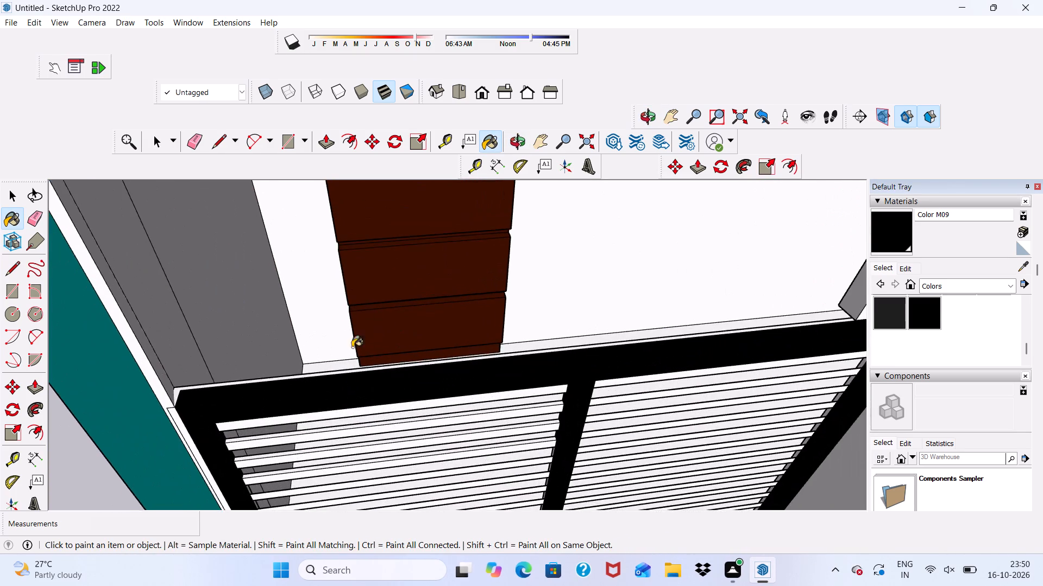
pyautogui.moveTo(352, 342); pyautogui.dragTo(356, 51, button='middle')
pyautogui.scroll(3, 415, 163)
pyautogui.click(467, 195)
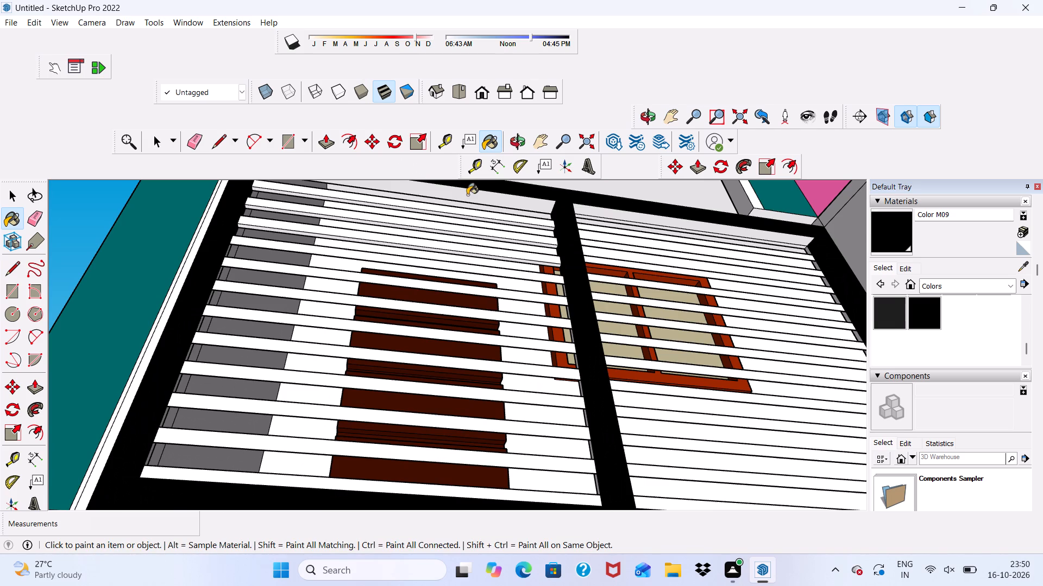
pyautogui.click(643, 216)
# Examine the painted gate up close, then the whole front facade from several angles.
pyautogui.scroll(-6, 626, 206)
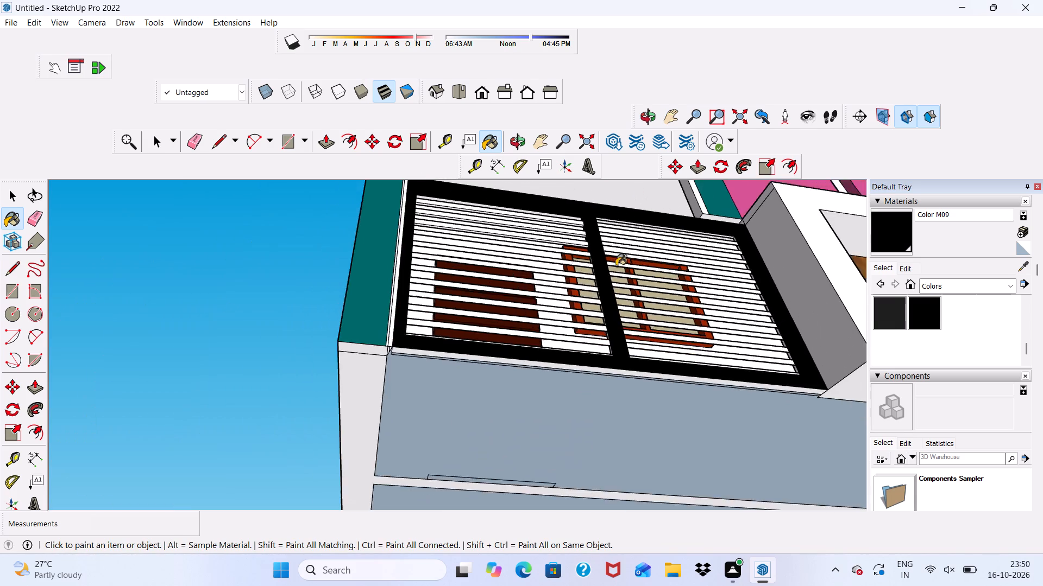
pyautogui.moveTo(616, 266); pyautogui.dragTo(700, 400, button='middle')
pyautogui.press('space')
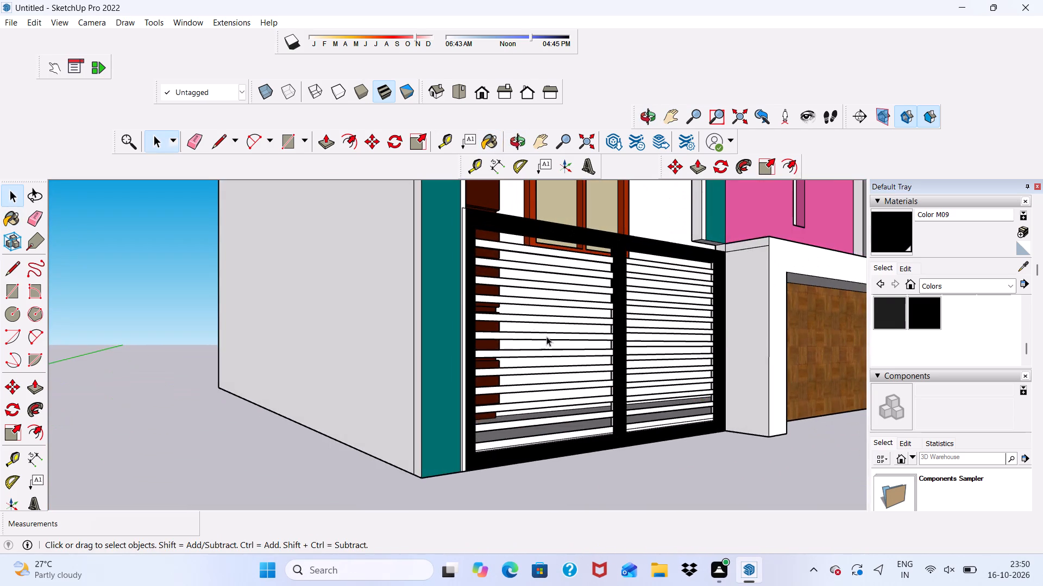
pyautogui.scroll(-7, 457, 291)
pyautogui.moveTo(544, 347); pyautogui.dragTo(466, 452, button='middle')
pyautogui.scroll(1, 447, 382)
pyautogui.scroll(-5, 437, 311)
pyautogui.moveTo(540, 447); pyautogui.dragTo(516, 353, button='middle')
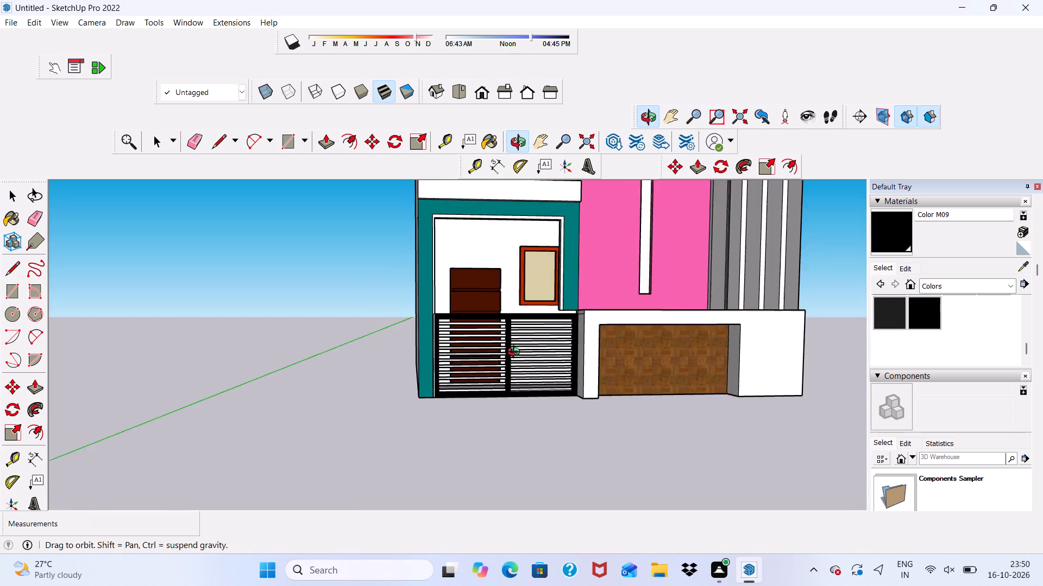
pyautogui.moveTo(516, 353); pyautogui.dragTo(451, 343, button='middle')
pyautogui.scroll(1, 451, 343)
pyautogui.scroll(-16, 436, 345)
pyautogui.scroll(5, 445, 277)
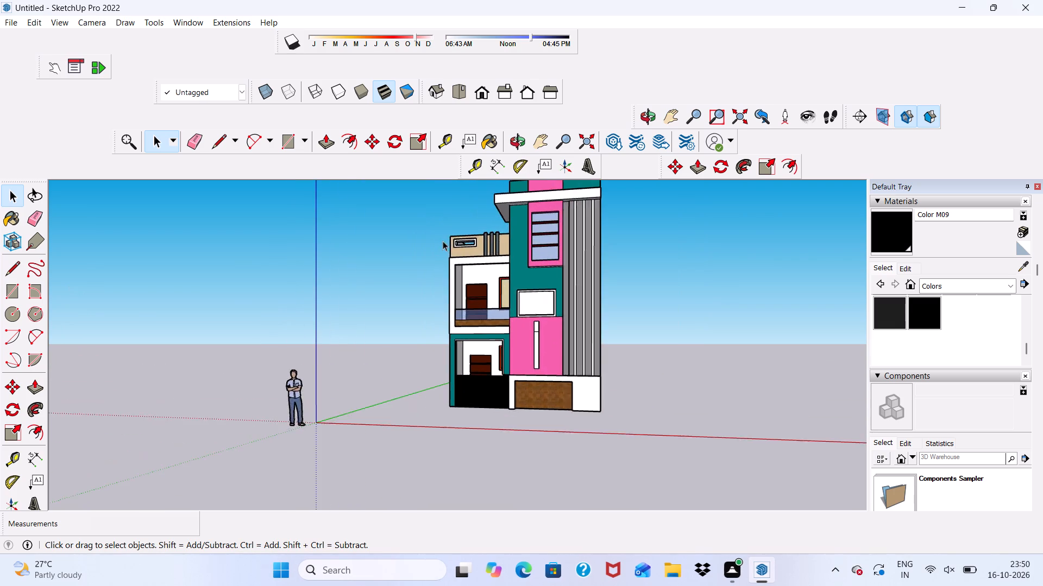
pyautogui.scroll(-1, 447, 313)
pyautogui.moveTo(456, 365); pyautogui.dragTo(575, 392, button='middle')
pyautogui.scroll(4, 575, 392)
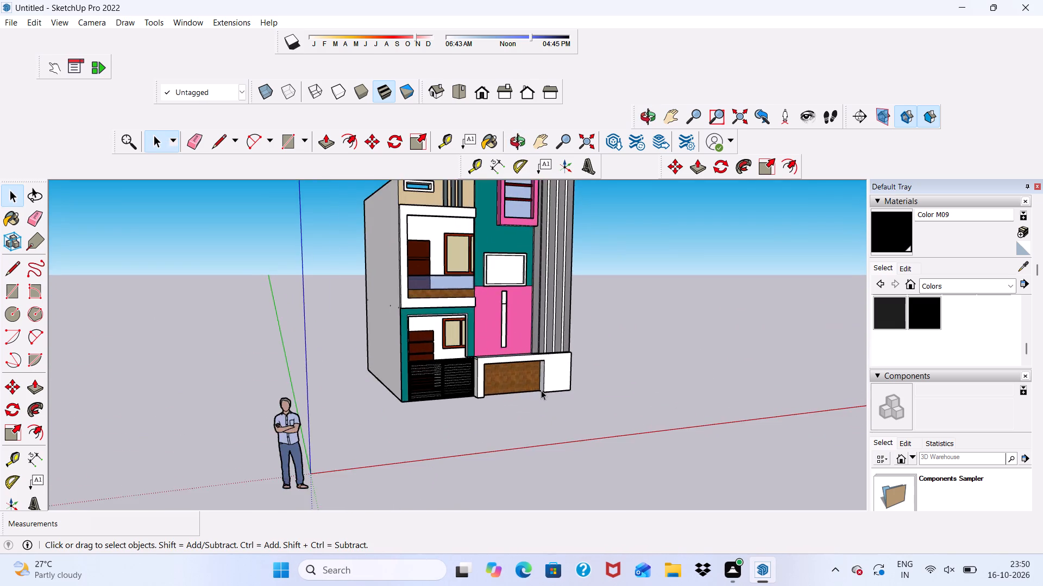
pyautogui.scroll(-4, 538, 392)
pyautogui.scroll(3, 531, 392)
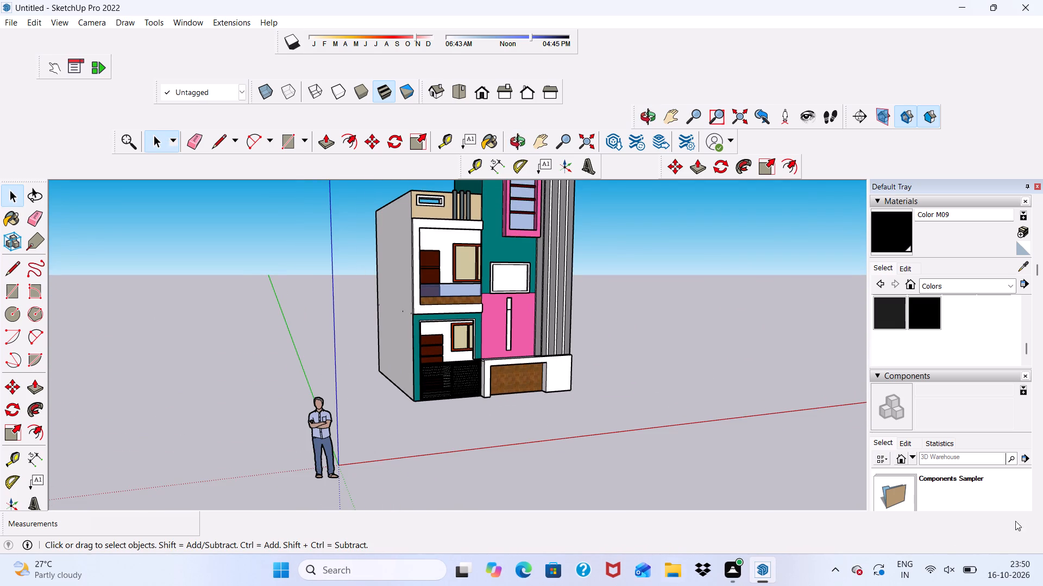
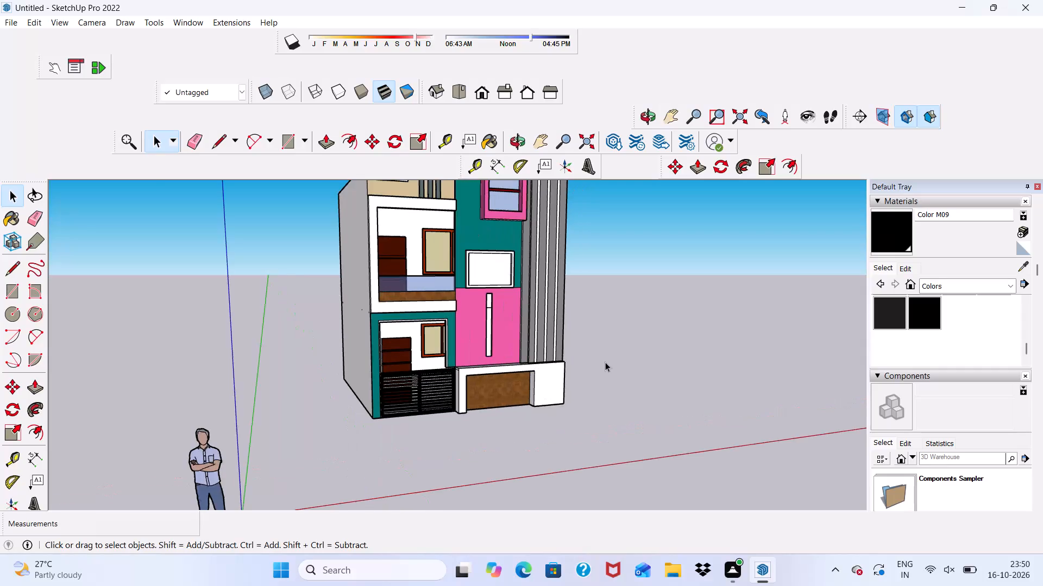
# Save the house model in the Documents folder as a SketchUp model named 600.
pyautogui.moveTo(604, 366); pyautogui.dragTo(530, 371, button='middle')
pyautogui.press('space')
pyautogui.press('space')
pyautogui.press('space')
pyautogui.press('space')
pyautogui.scroll(-9, 322, 356)
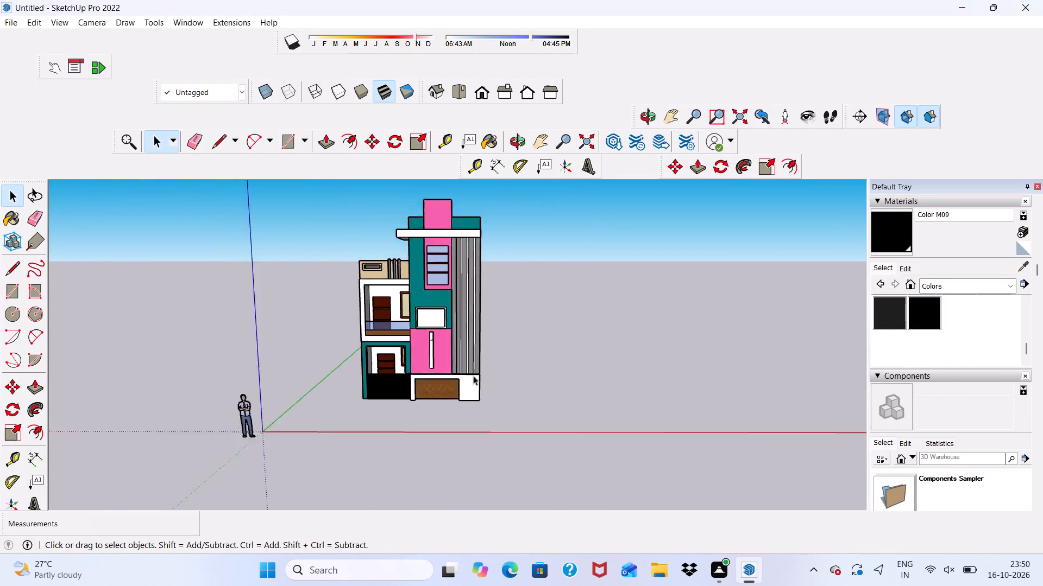
pyautogui.scroll(-2, 473, 375)
pyautogui.scroll(5, 473, 375)
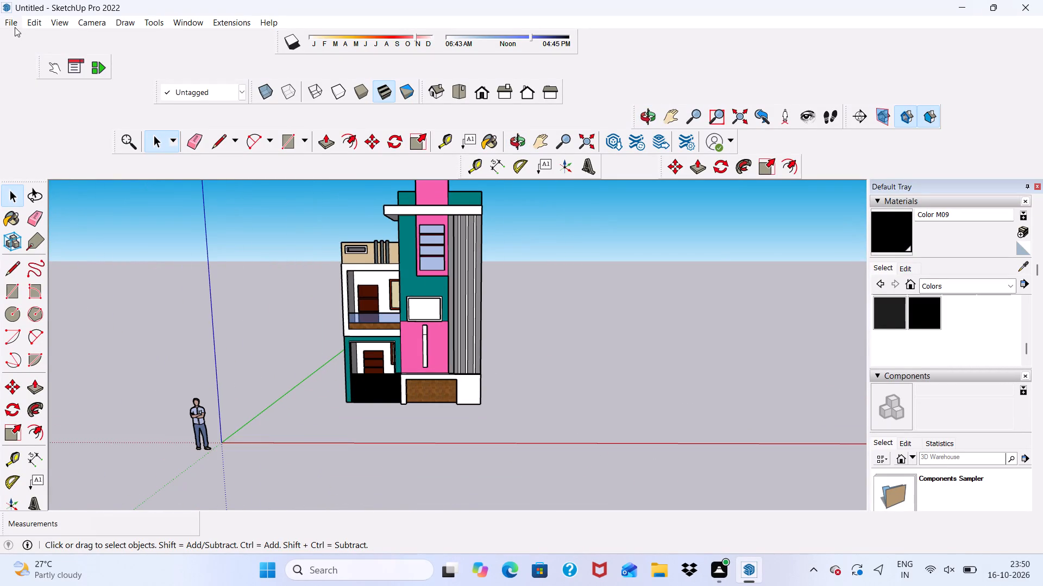
pyautogui.click(15, 27)
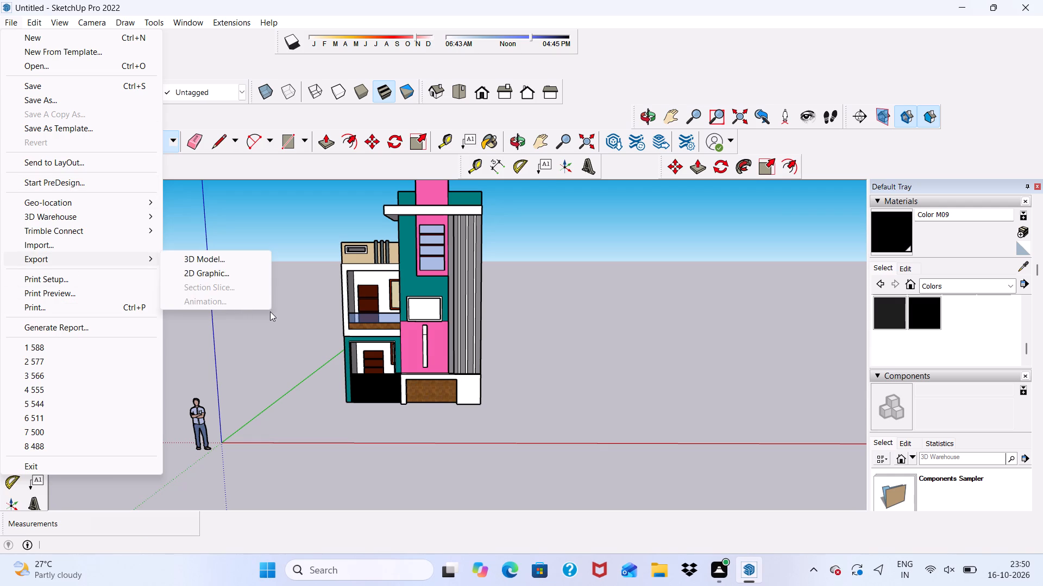
pyautogui.click(287, 386)
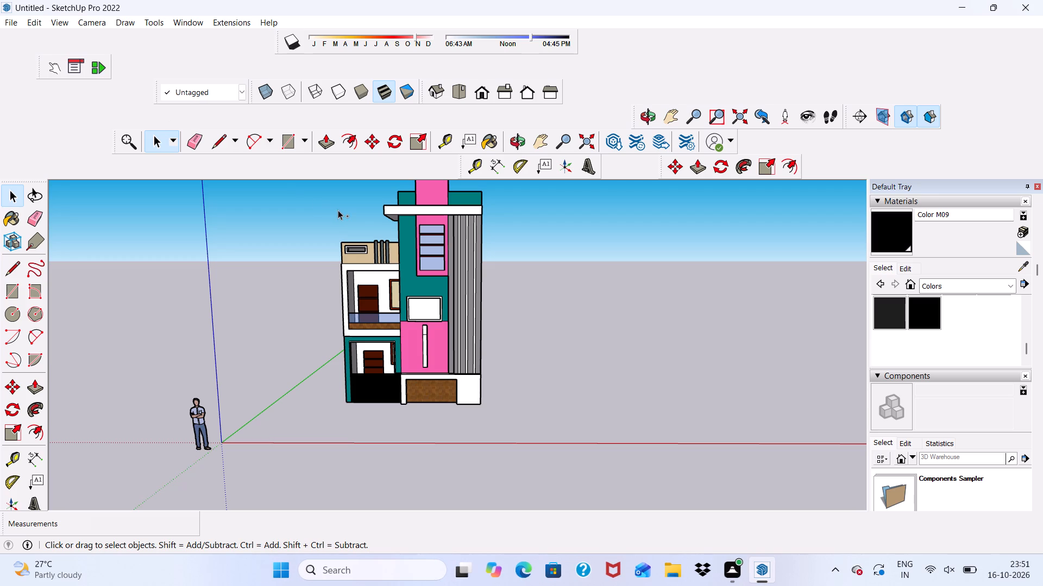
pyautogui.hotkey('ctrl', 's')
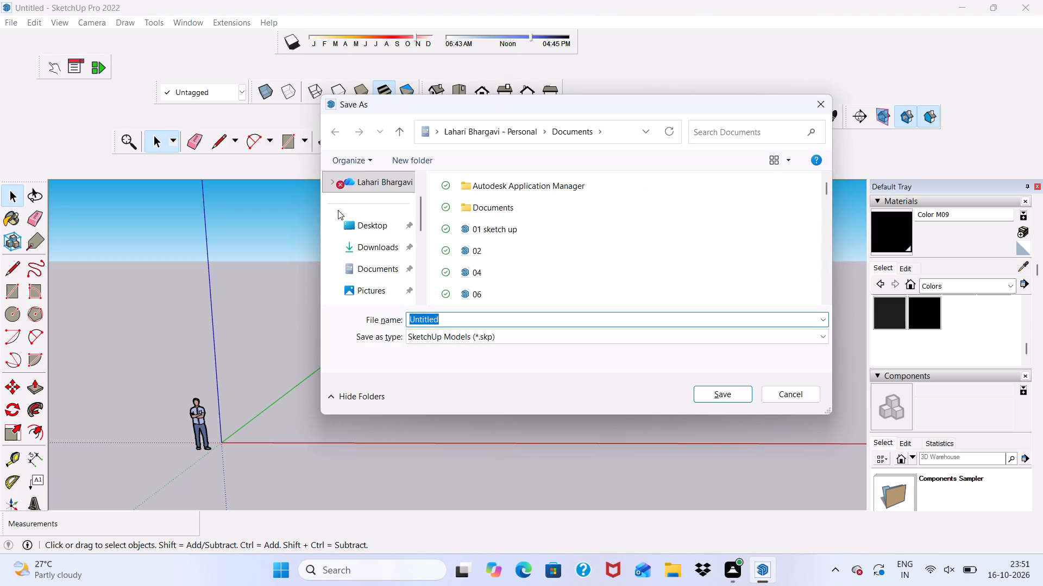
pyautogui.write('600')
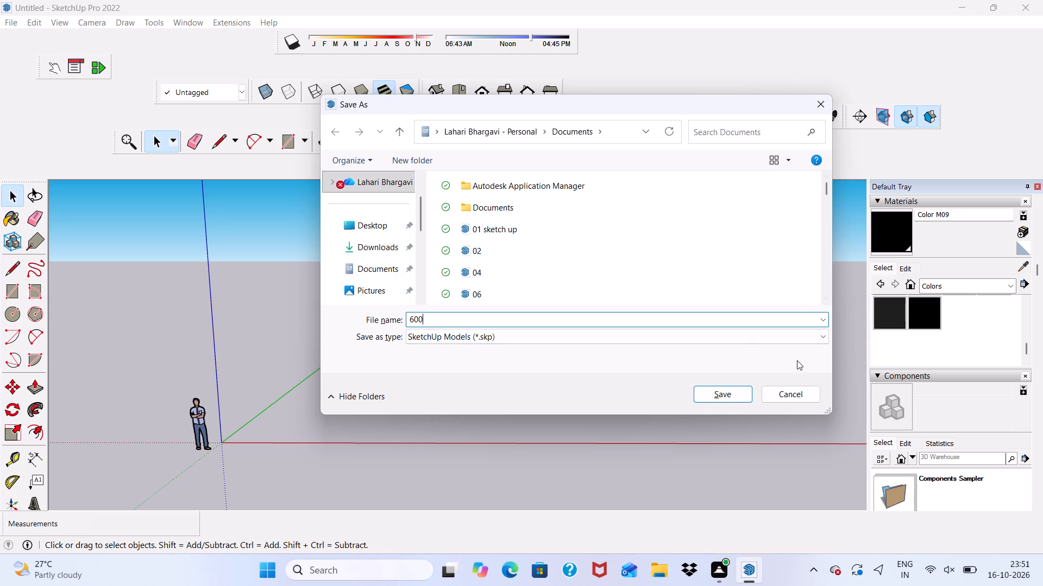
pyautogui.click(725, 391)
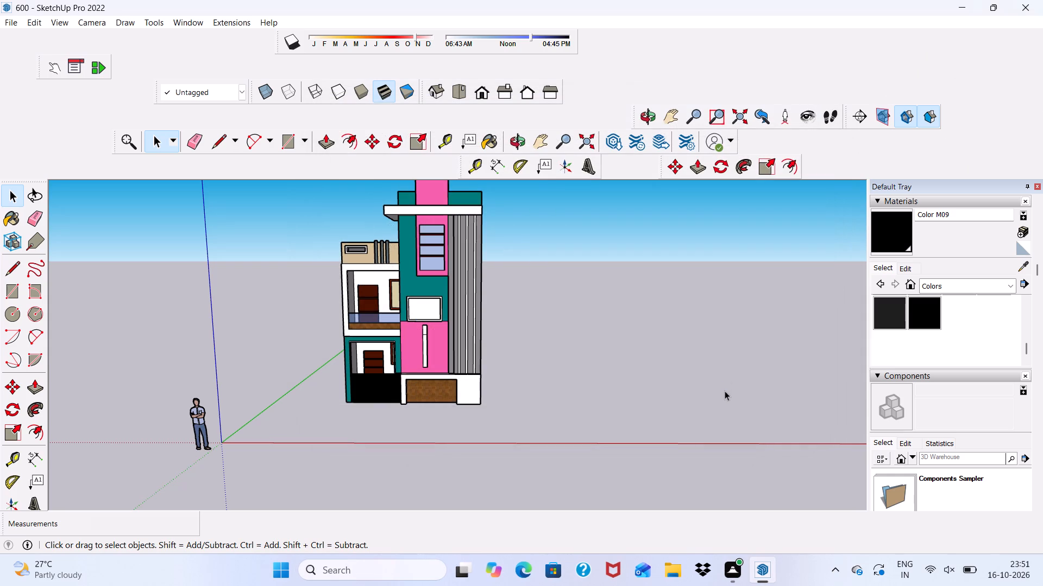
# Export the current view of the house as a 2D JPEG image named "600 pdf" in the Documents folder.
pyautogui.click(14, 20)
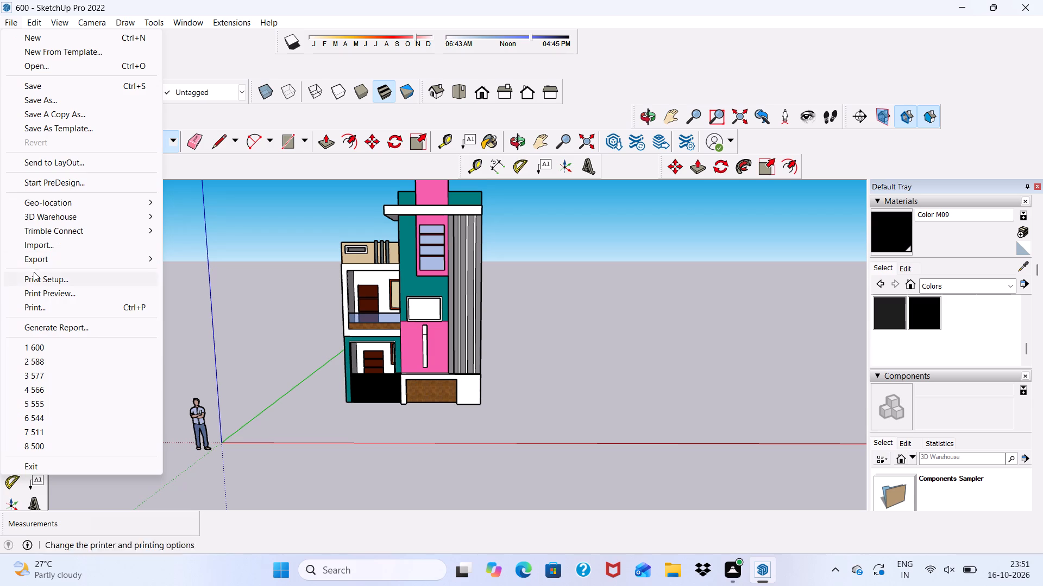
pyautogui.click(41, 258)
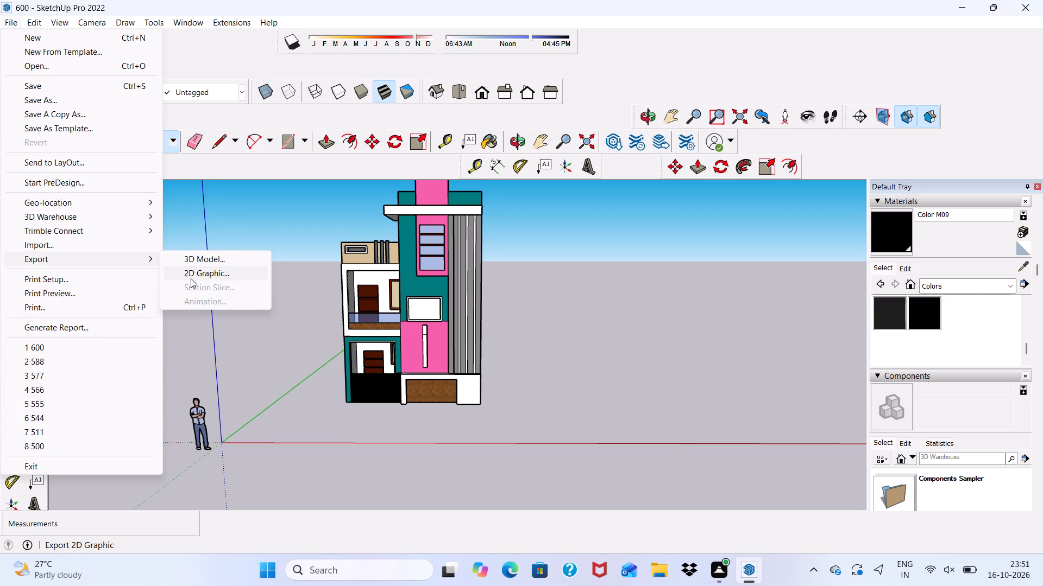
pyautogui.click(191, 278)
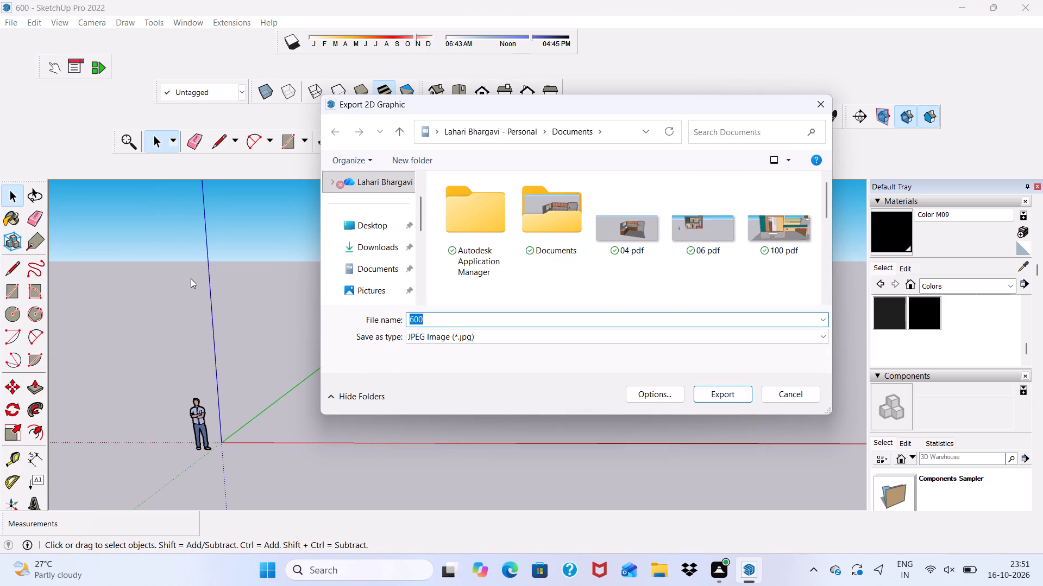
pyautogui.press('space')
pyautogui.write('600')
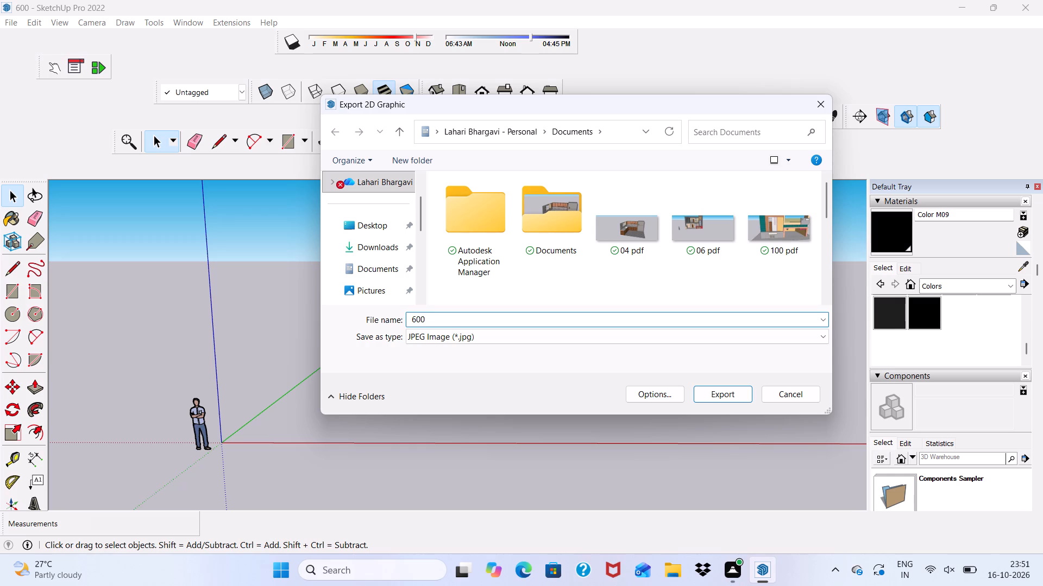
pyautogui.press('space')
pyautogui.write('pdf')
pyautogui.click(734, 394)
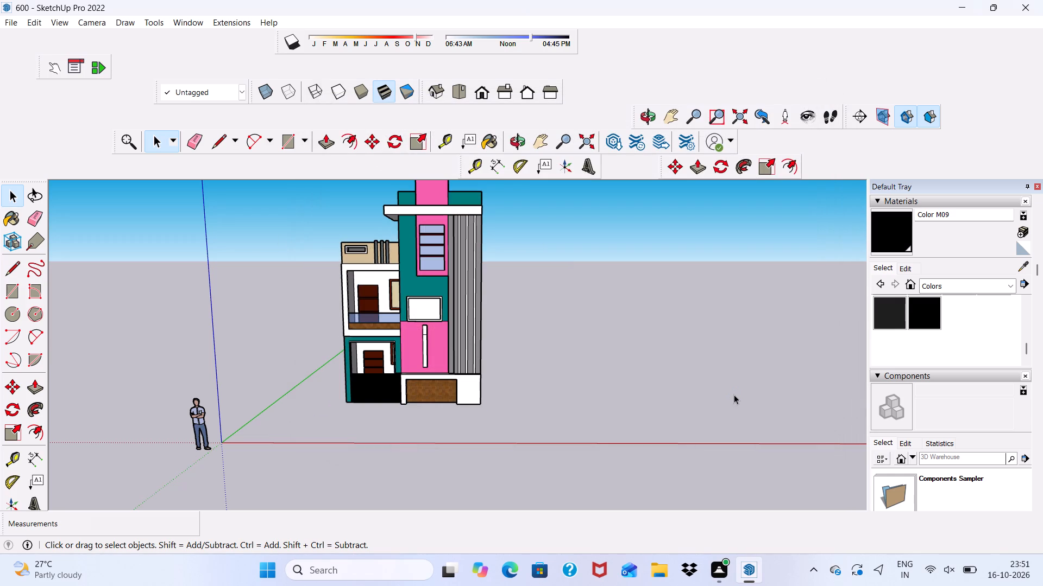